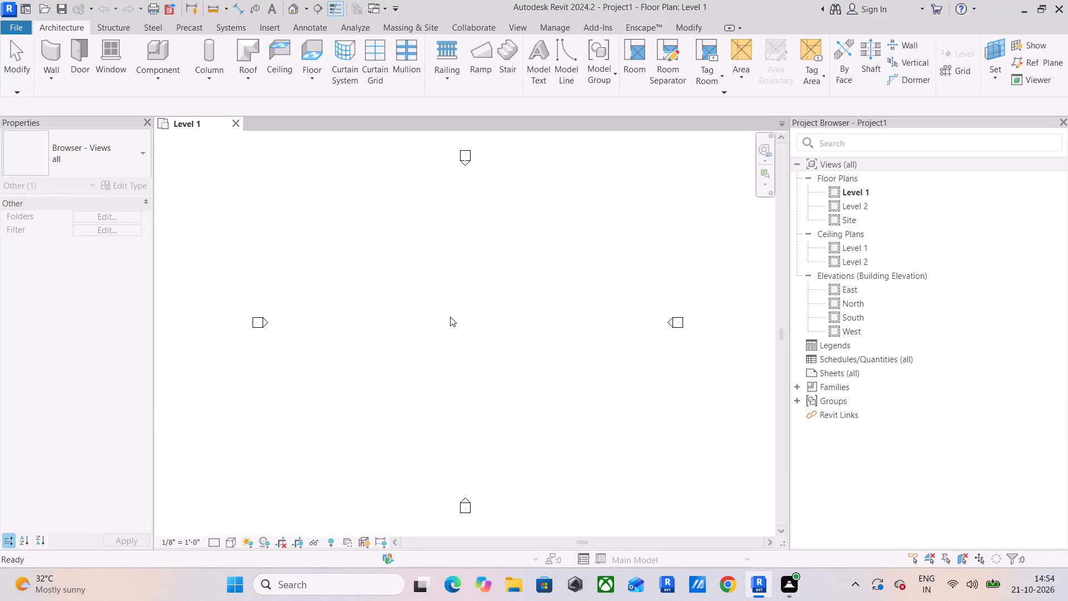
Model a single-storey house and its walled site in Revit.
Start the Wall tool and duplicate the Generic - 8" basic wall type under the name 9 " WALL.
scroll(450, 317, "down", 1)
middle_click_drag(450, 317, 541, 338)
scroll(431, 320, "down", 1)
middle_click_drag(422, 320, 441, 322)
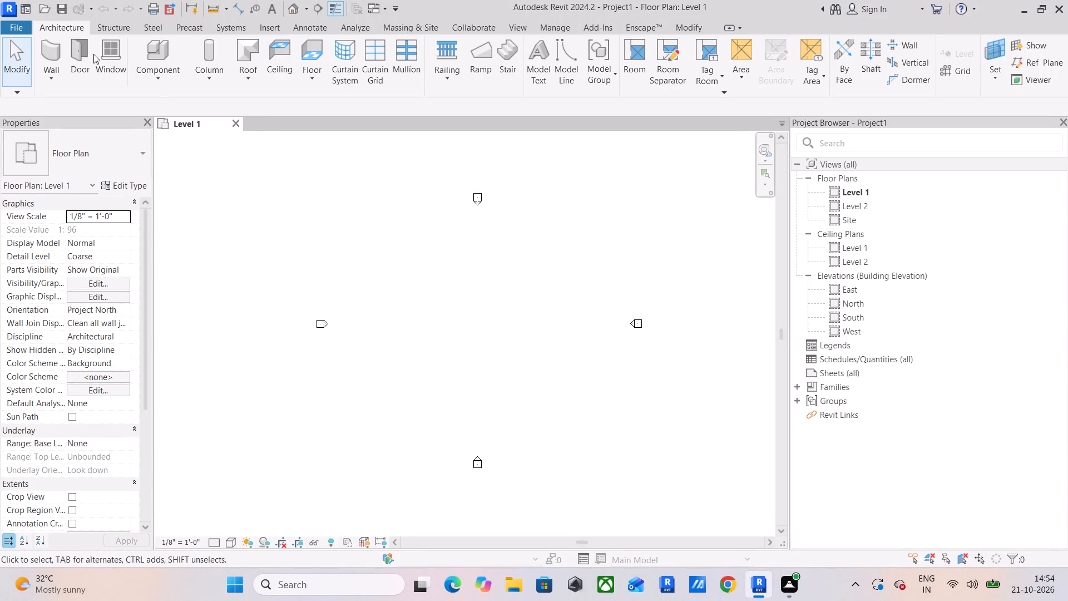
left_click(52, 54)
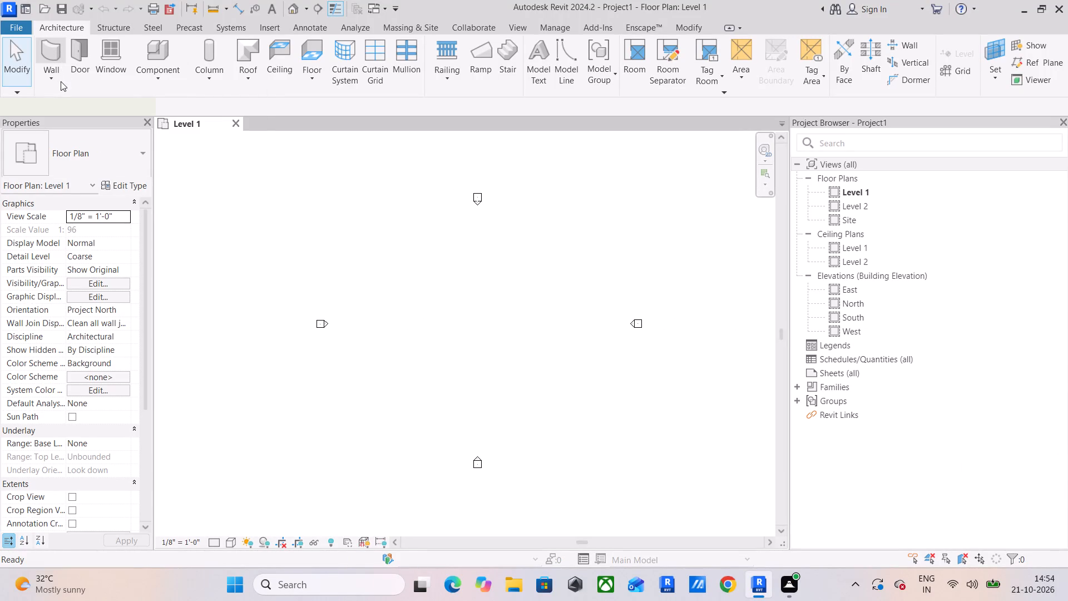
left_click(119, 189)
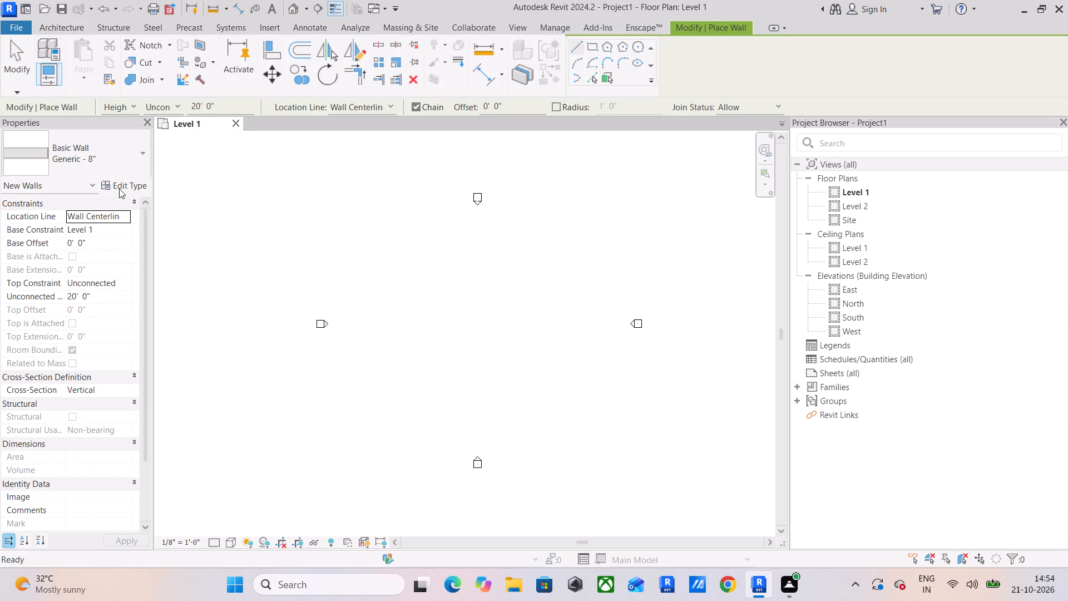
left_click(688, 120)
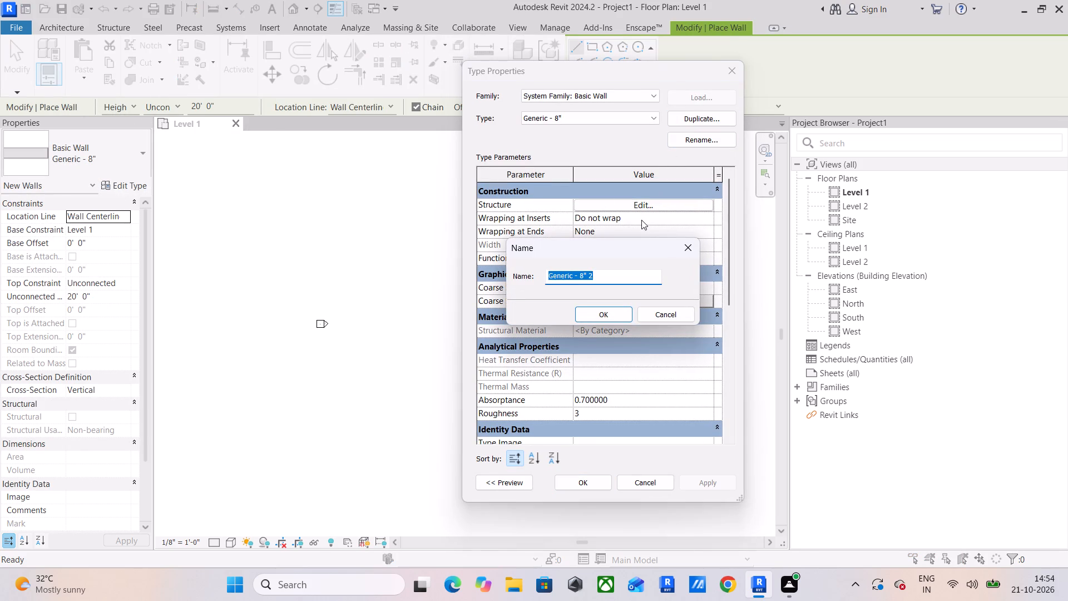
type("P")
key("space")
key("BackSpace")
key("BackSpace")
type("9")
key("space")
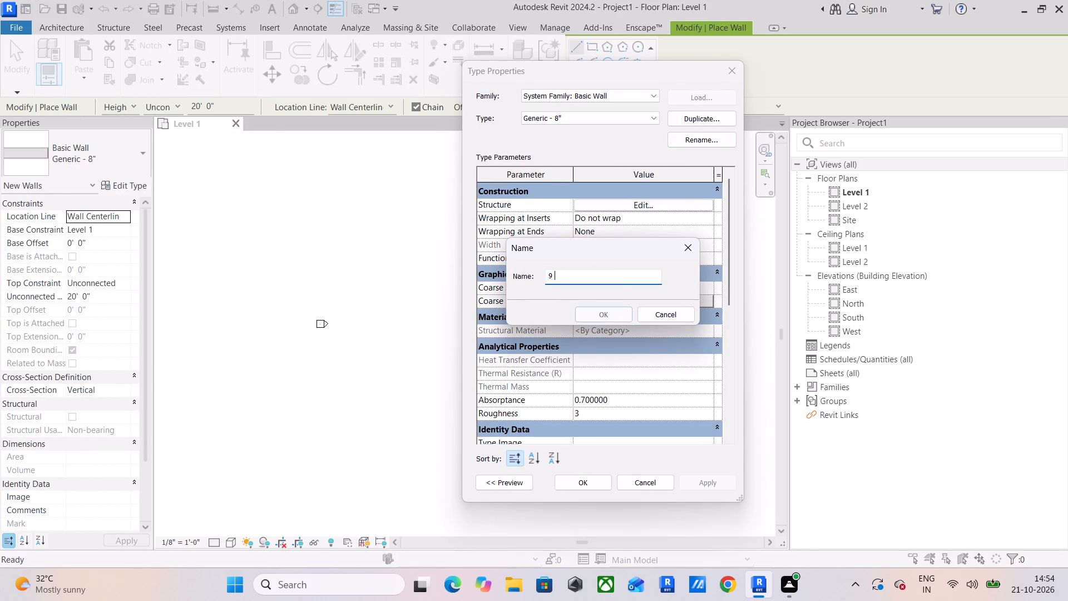
key("shift+quotedbl")
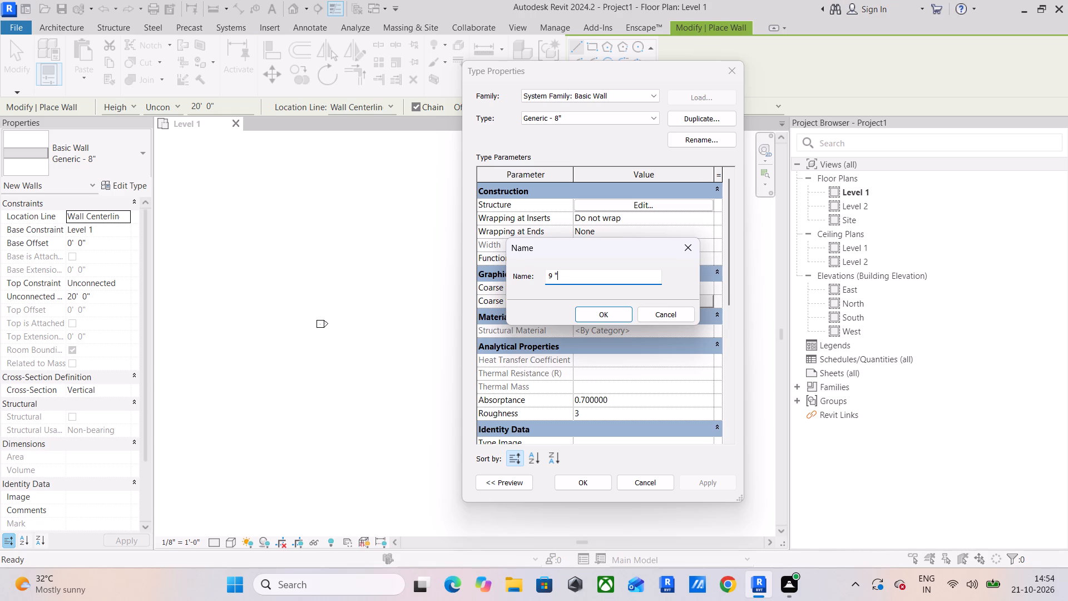
key("space")
type("WALLL")
key("BackSpace")
left_click(602, 319)
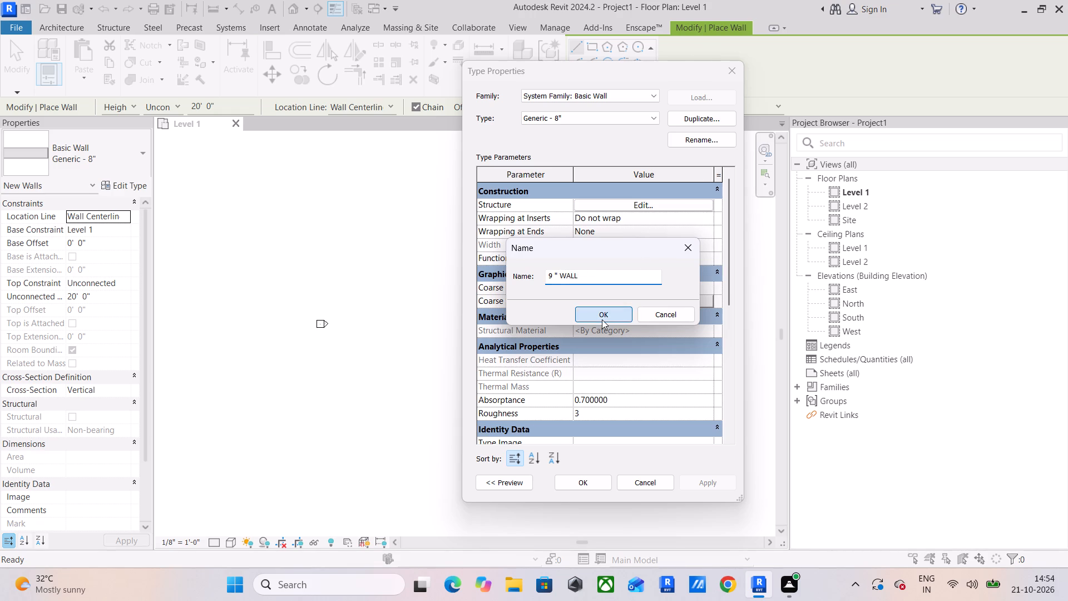
Set the structure layer thickness of the 9 " WALL type to 9".
left_click(675, 208)
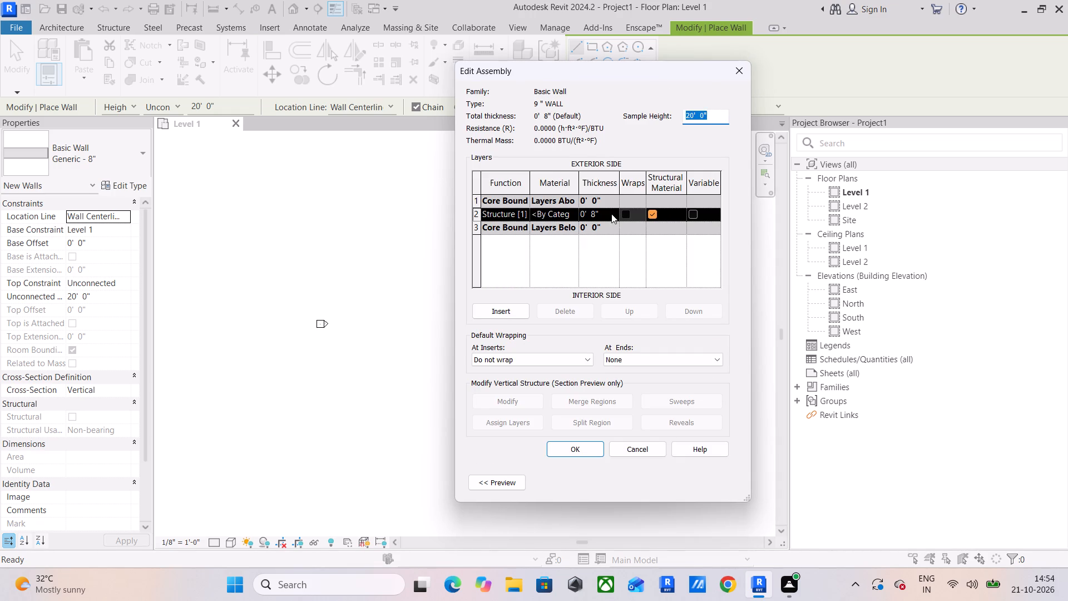
left_click(611, 214)
type("9\"")
key("Return")
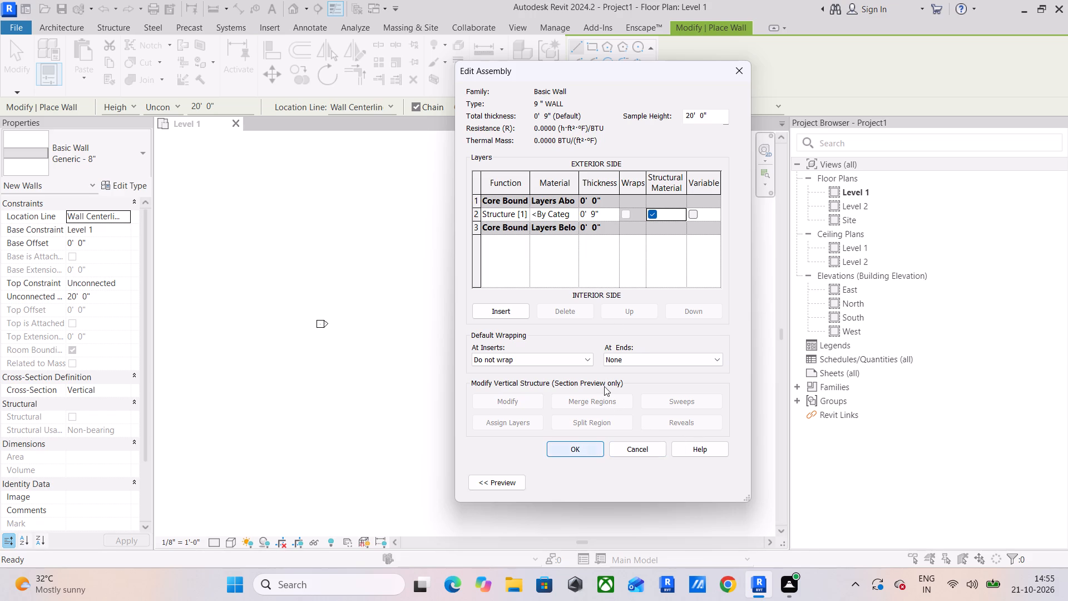
left_click(573, 454)
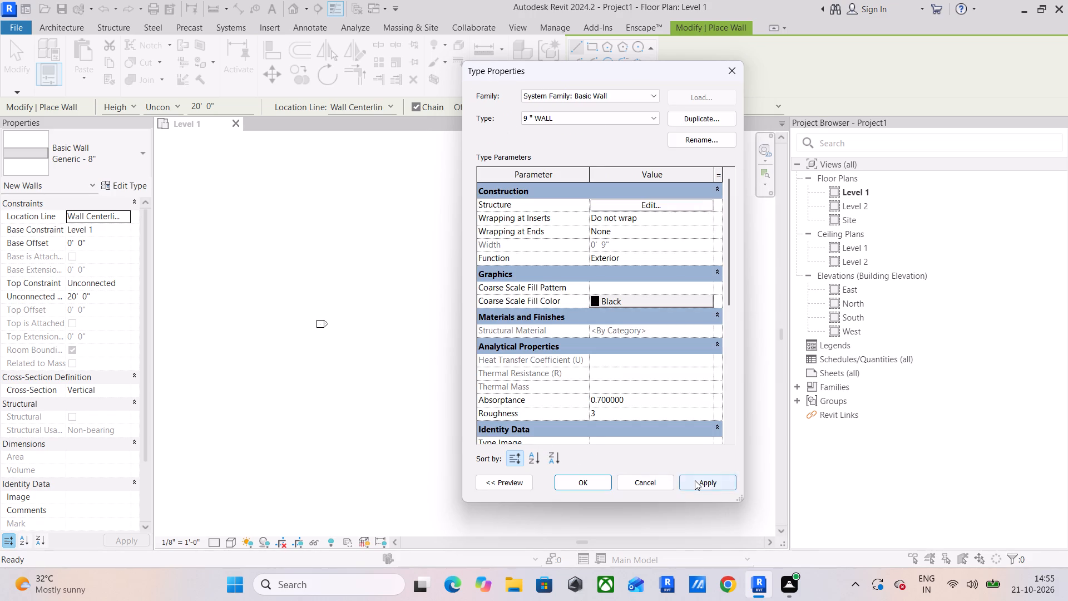
Duplicate the 9 " WALL type as 6" WALL and set its structure layer thickness to 6".
left_click(713, 115)
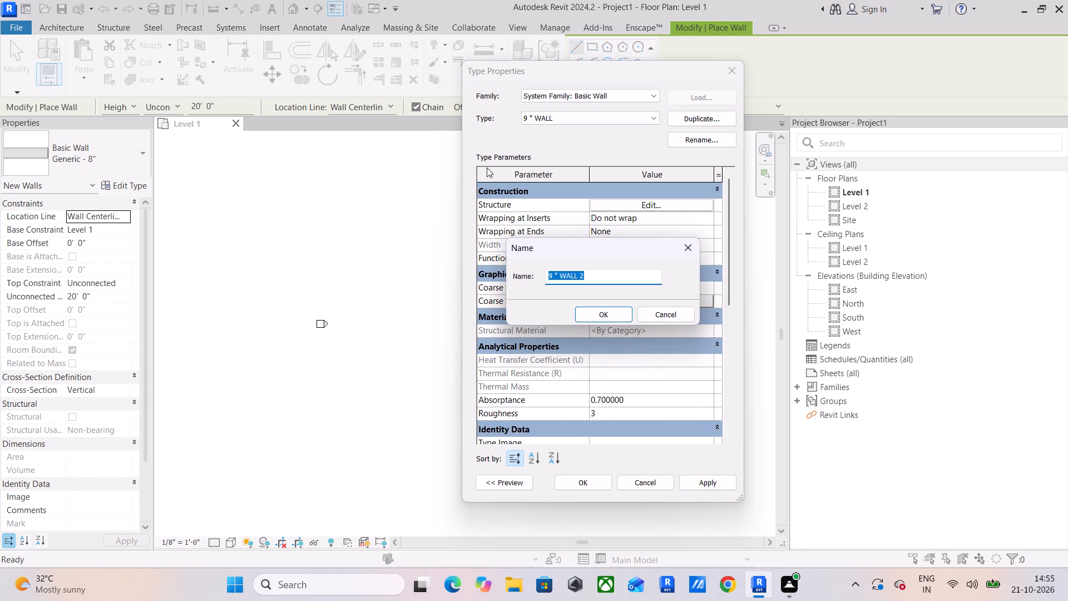
type("6\" WALL")
key("Return")
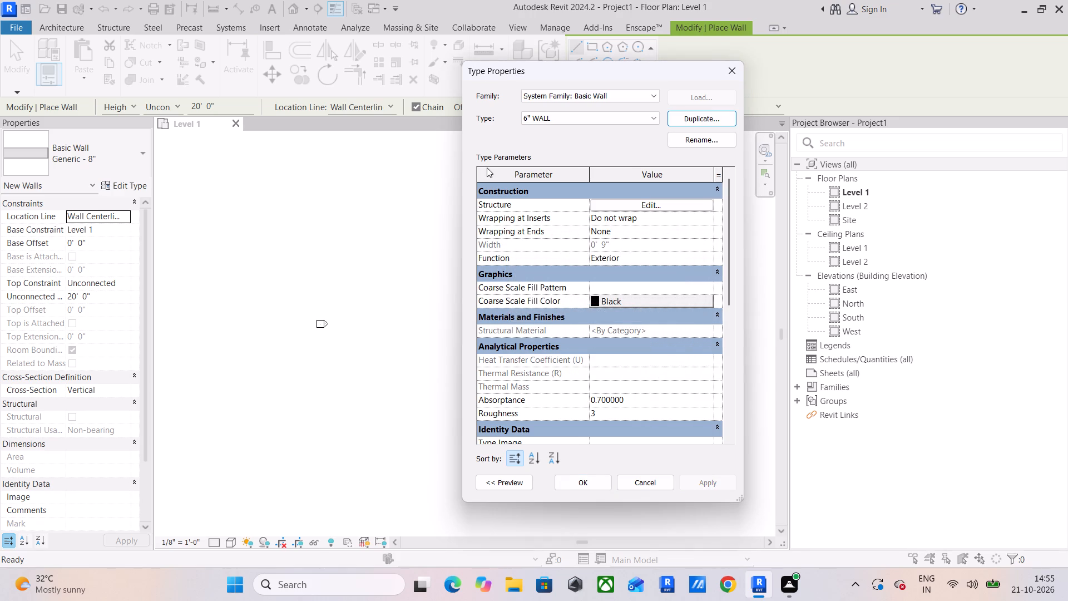
left_click(642, 203)
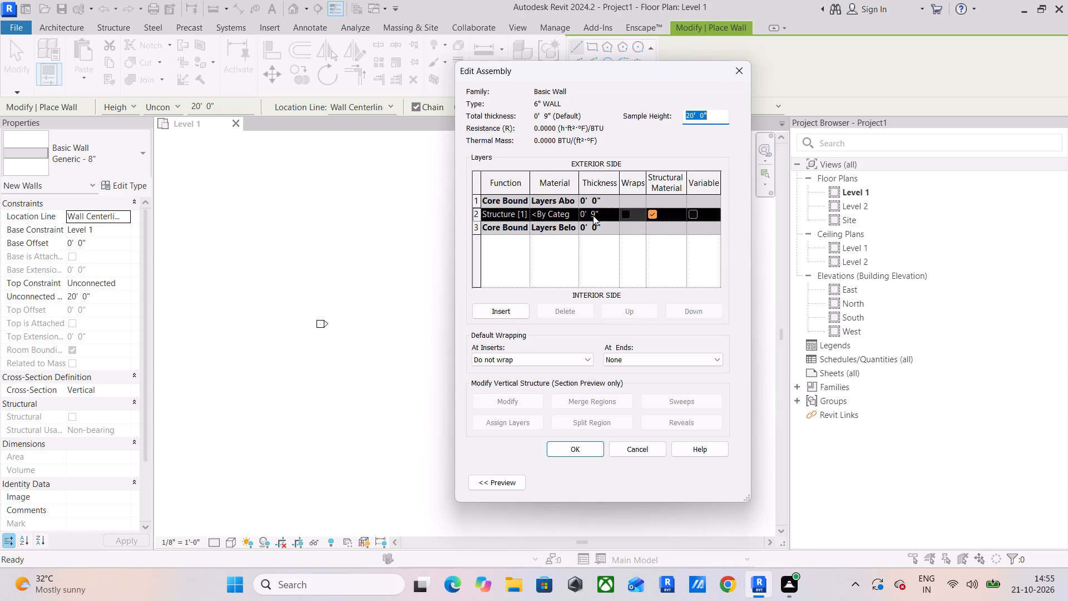
left_click(606, 210)
type("6\"")
key("Return")
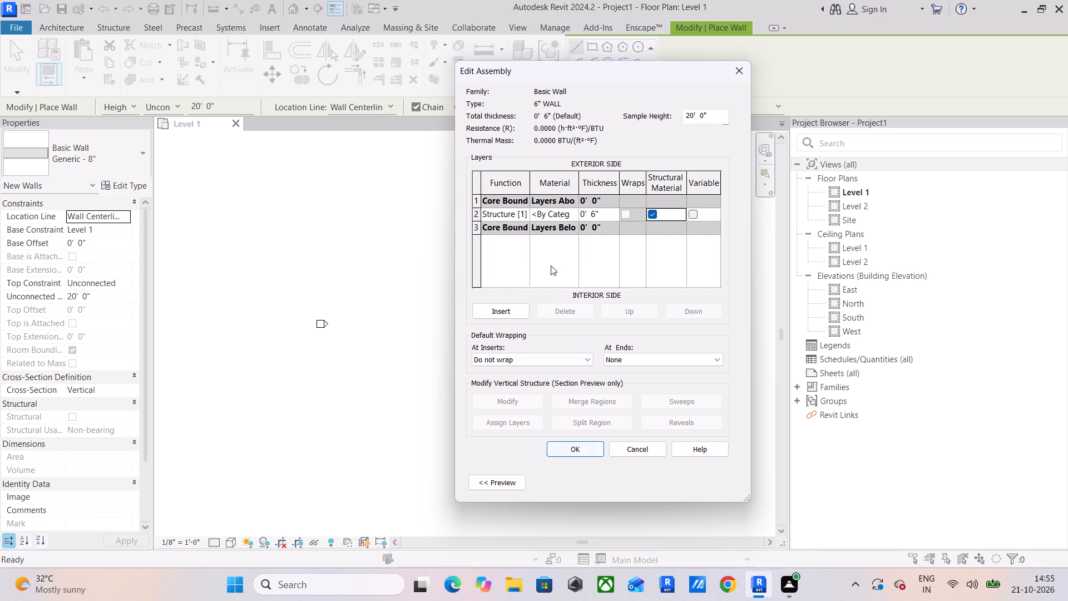
Insert a layer on the exterior side of the 6" WALL core and give it the function Finish 1 [4].
left_click(479, 198)
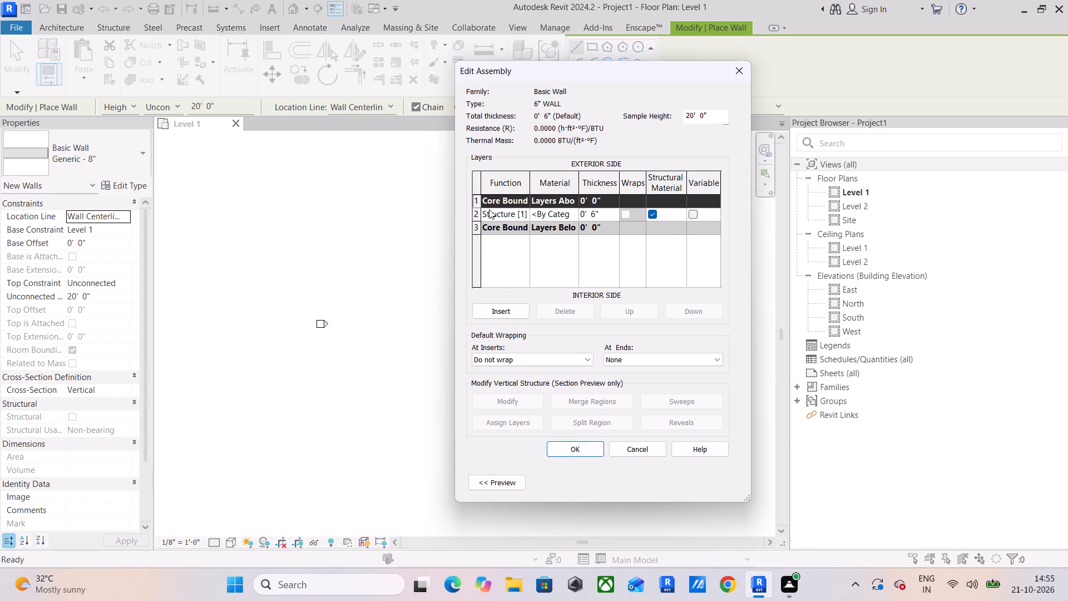
left_click(499, 311)
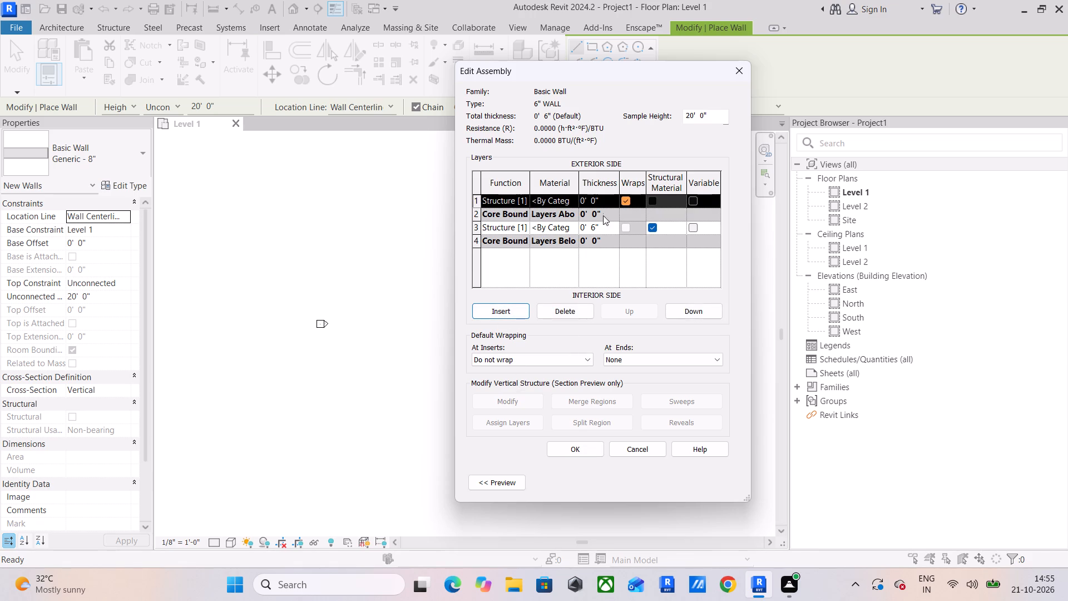
left_click(571, 201)
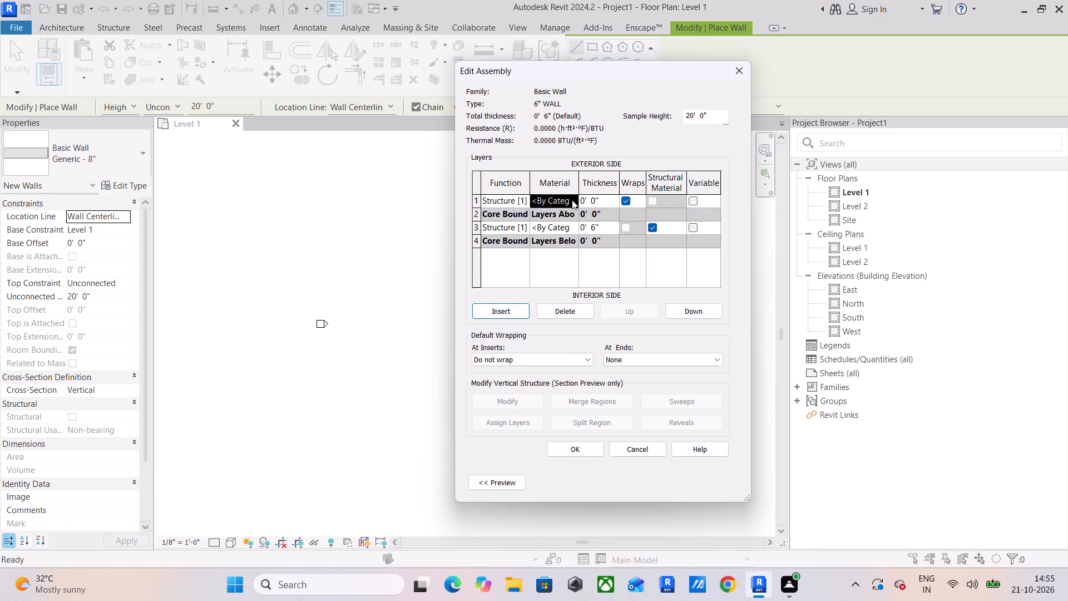
left_click(572, 199)
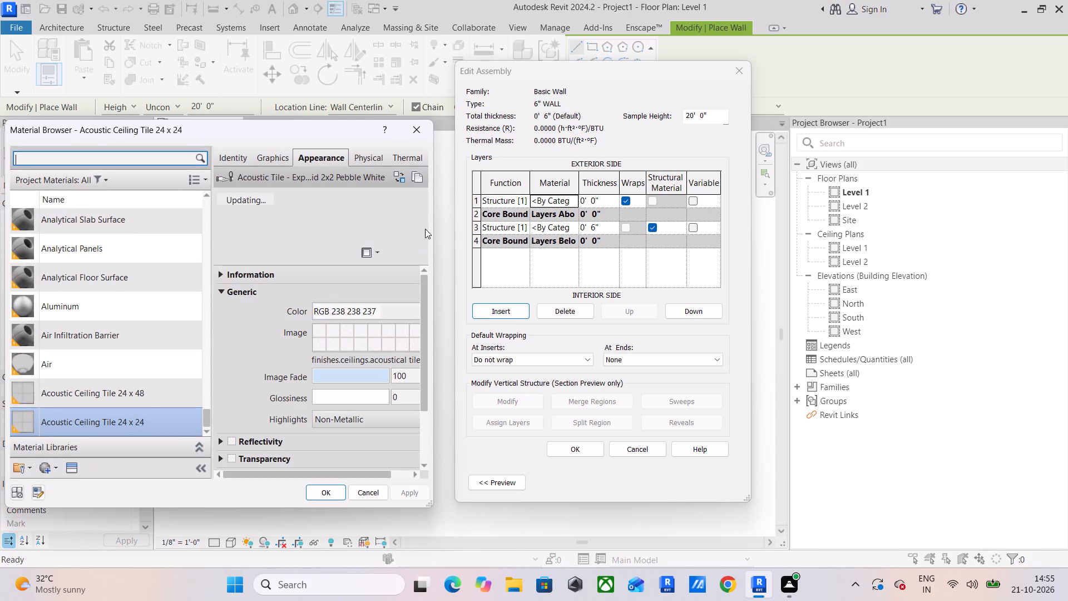
left_click(416, 135)
left_click(527, 199)
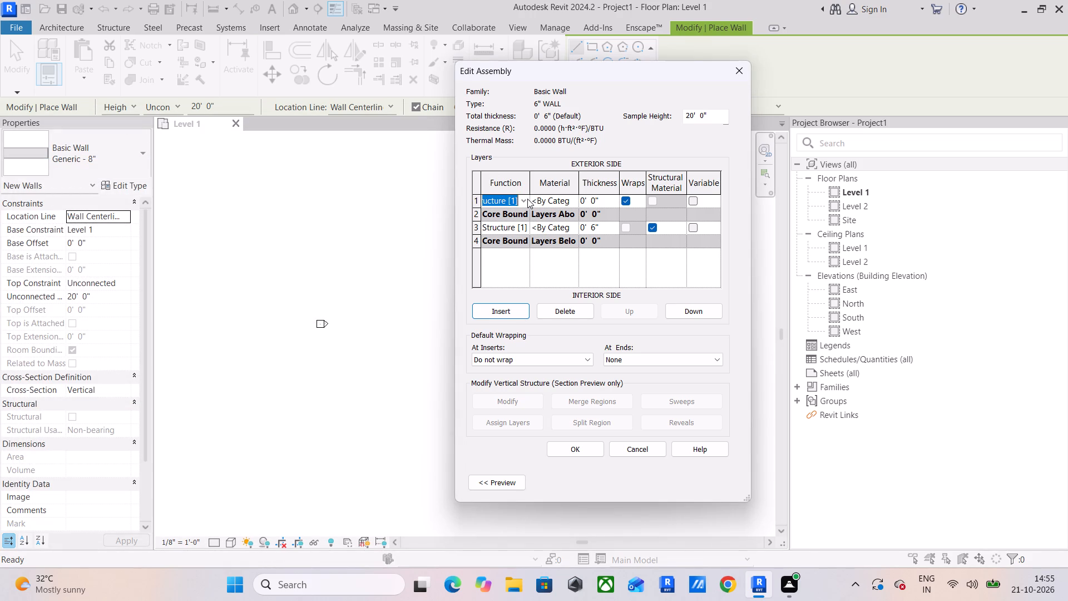
left_click(520, 250)
Add a layer on the interior side of the 6" WALL, outside the core boundary, with the function Finish 1 [4].
left_click(477, 239)
left_click(501, 312)
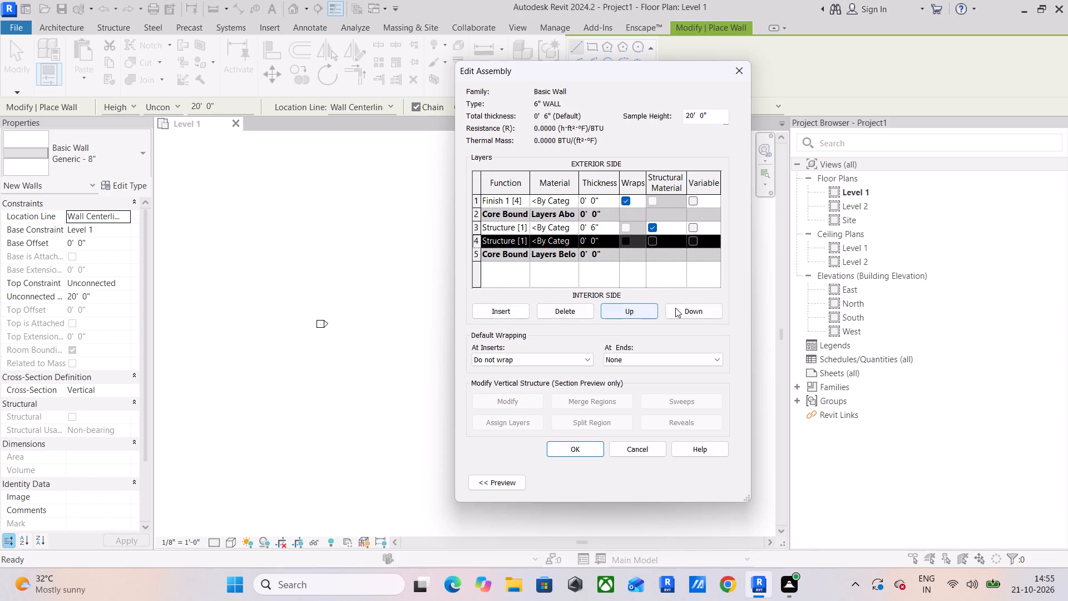
left_click(676, 308)
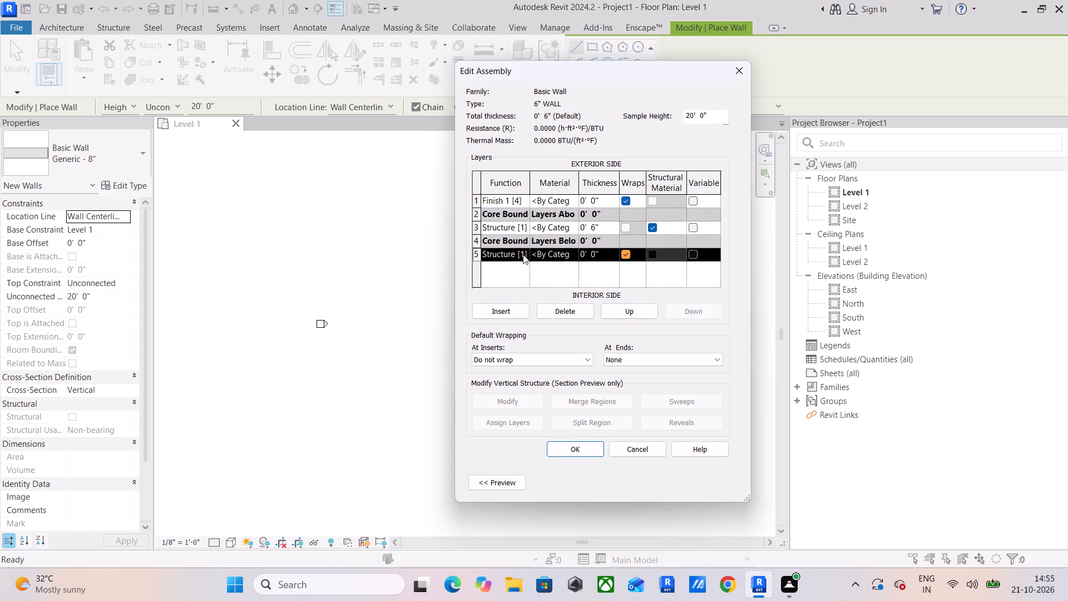
left_click(524, 253)
left_click(512, 298)
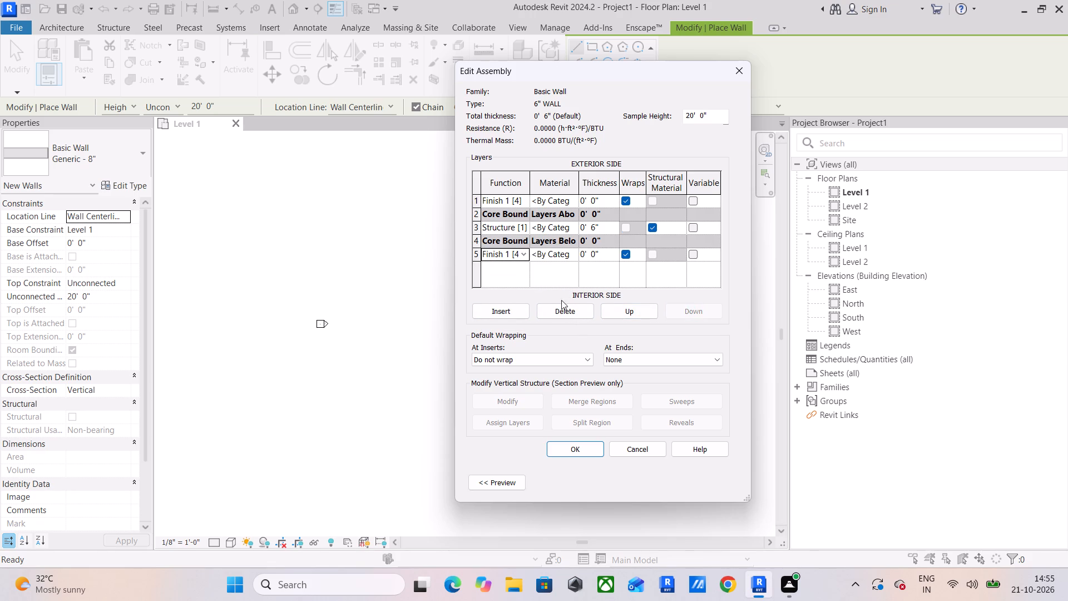
Set both Finish 1 [4] layers of the 6" WALL to a thickness of .5" and apply the type changes.
left_click(603, 253)
left_click_drag(603, 253, 548, 259)
type(".5\"")
key("Return")
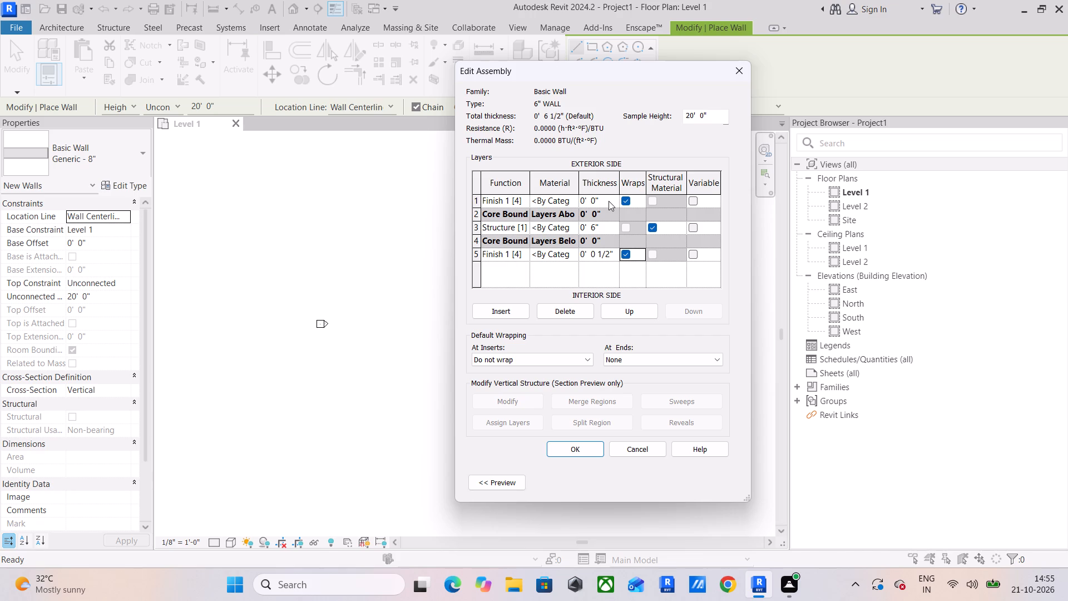
left_click(609, 201)
type(".5\"")
key("Return")
left_click(573, 446)
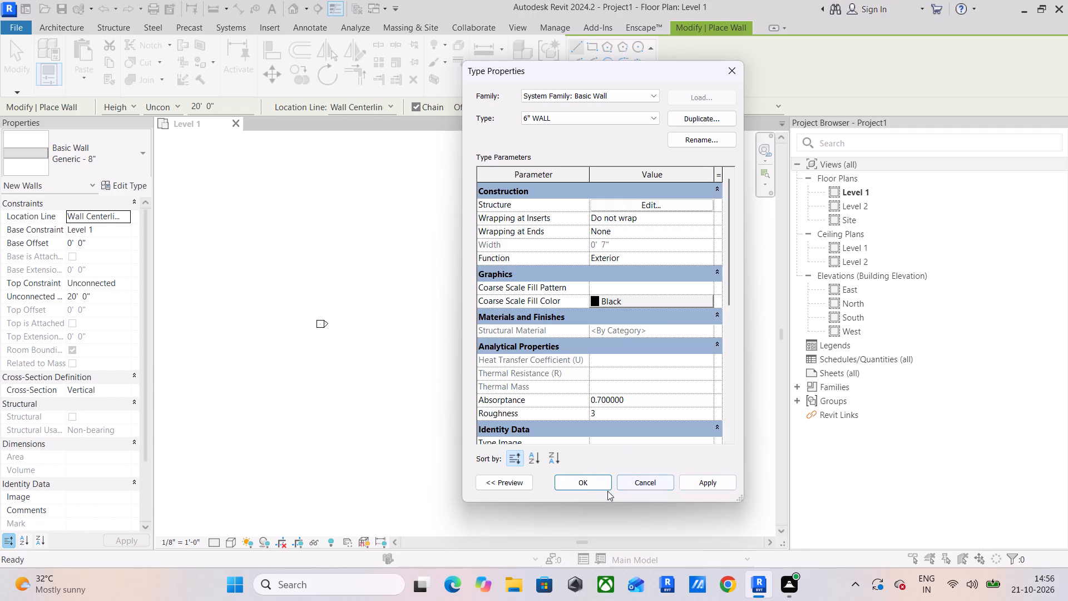
left_click(715, 481)
left_click(571, 482)
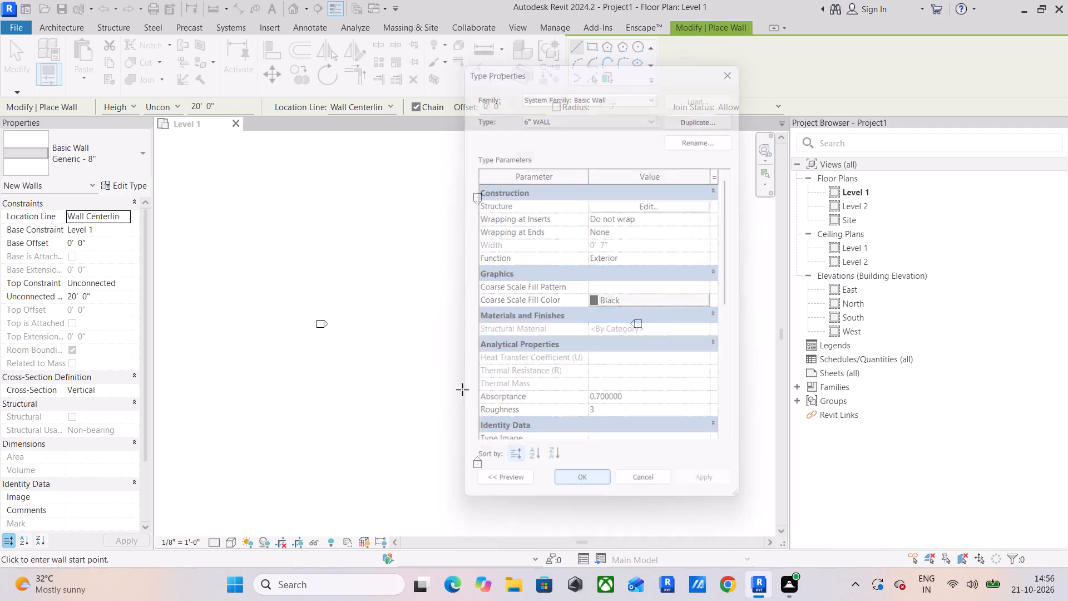
Switch to the 9 " WALL type and add an exterior Finish 1 [4] layer .5" thick to its structure.
left_click(115, 165)
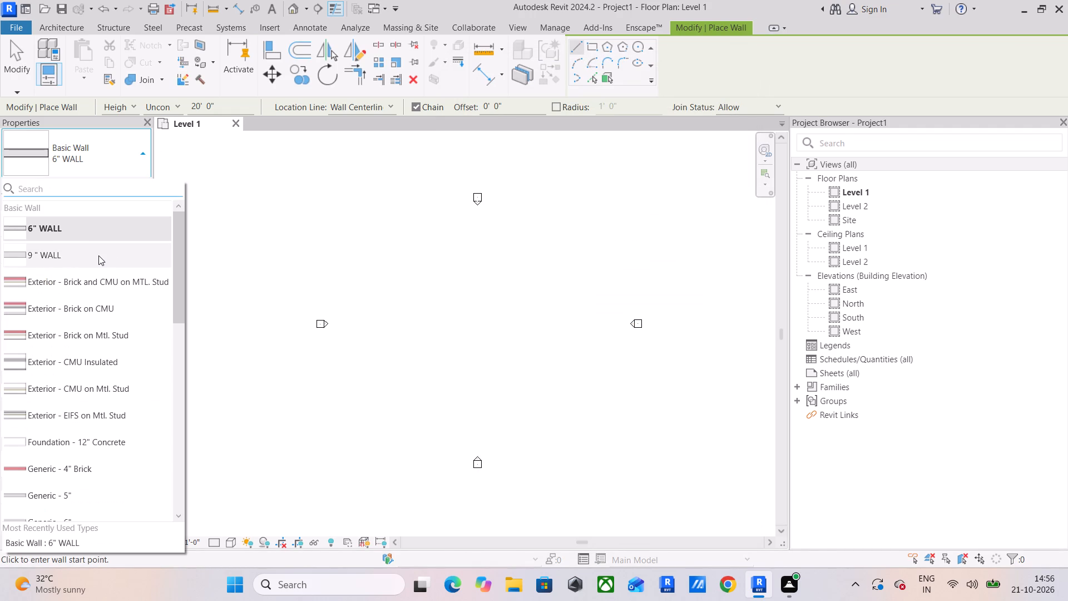
left_click(98, 255)
left_click(125, 184)
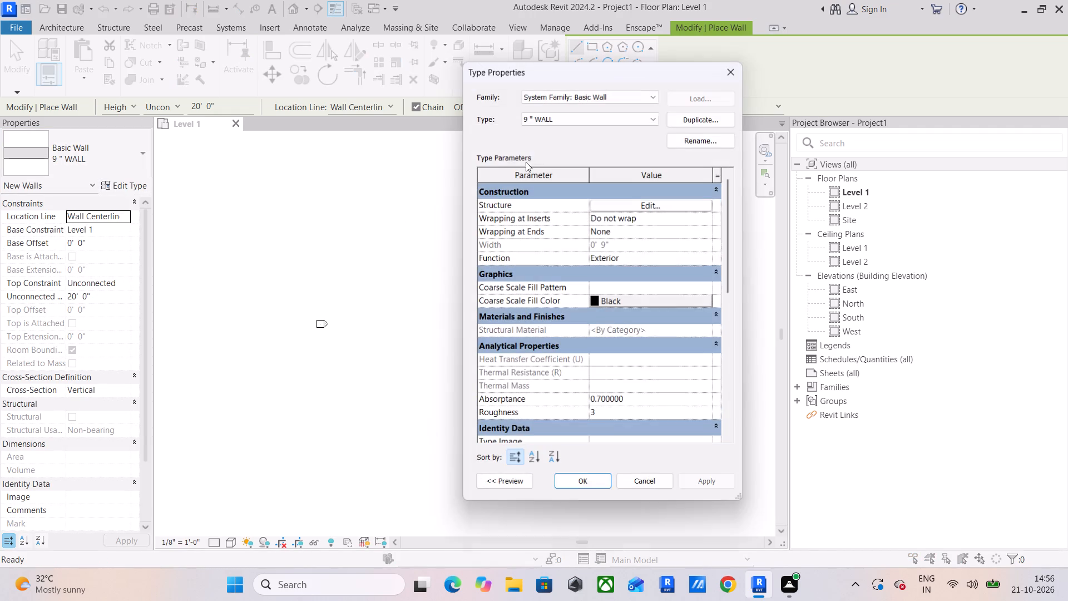
left_click(666, 204)
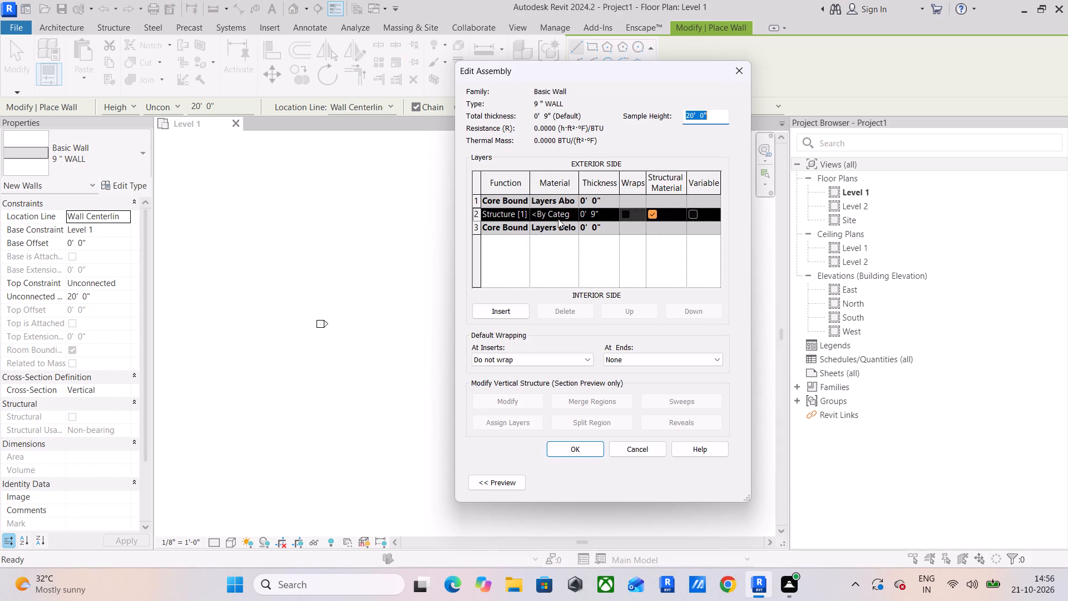
left_click(477, 198)
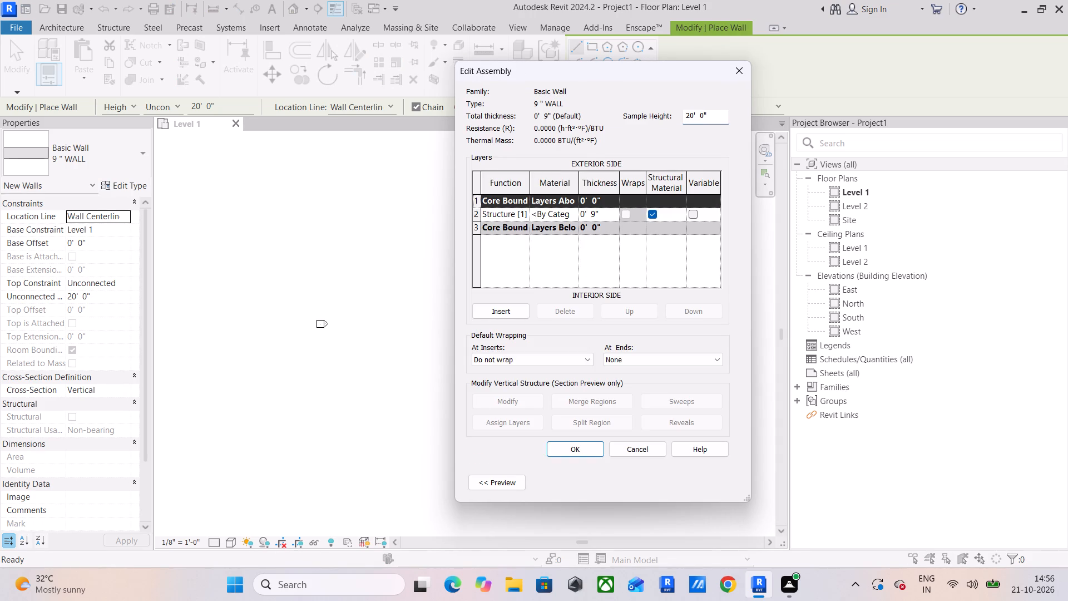
left_click(496, 314)
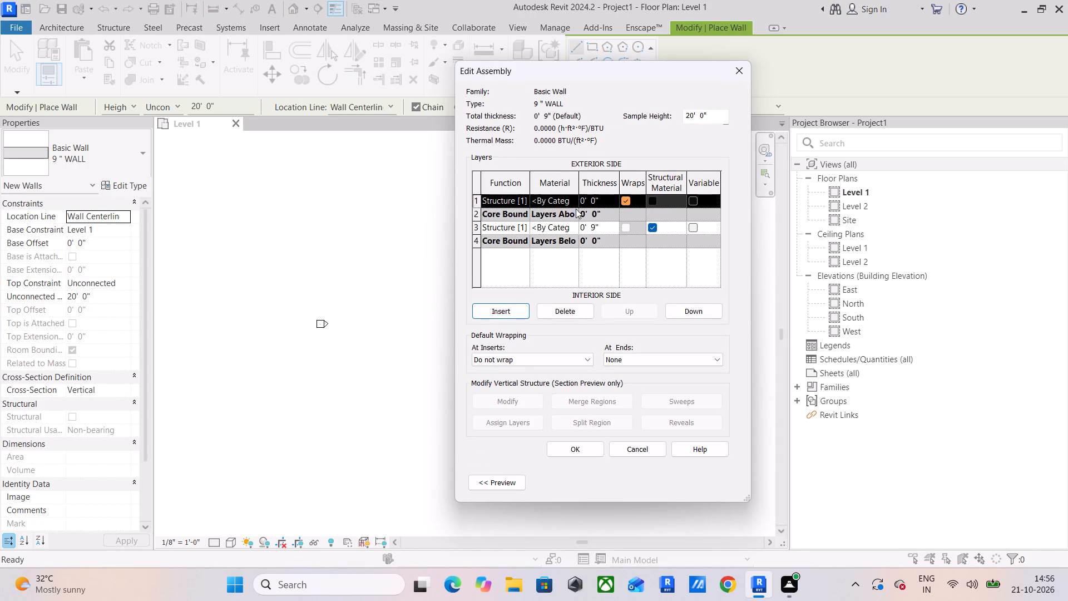
left_click(523, 195)
left_click(513, 249)
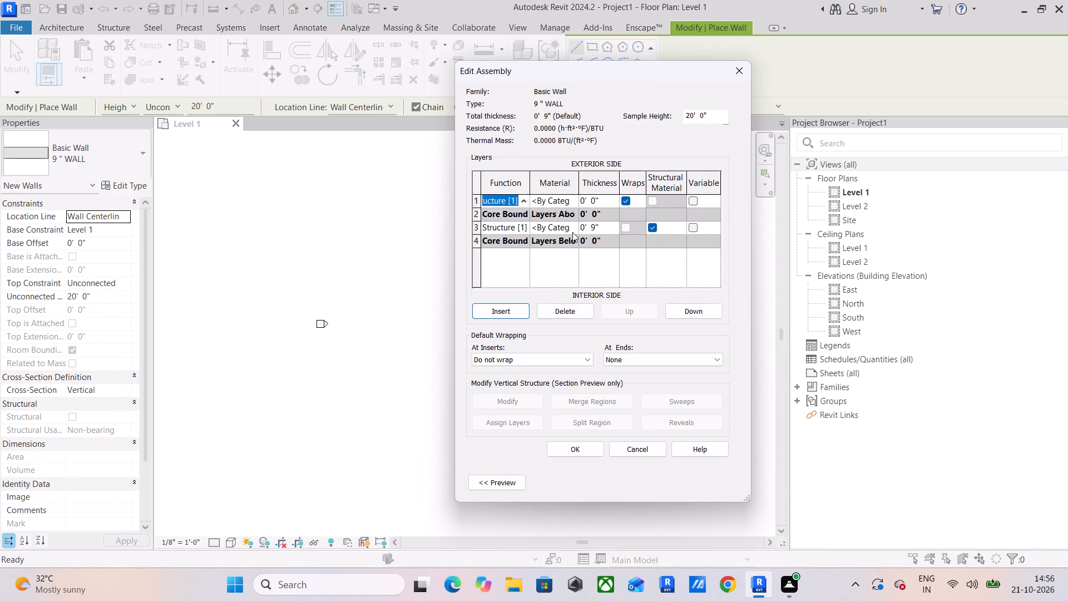
left_click(612, 202)
type(".5\"")
key("Return")
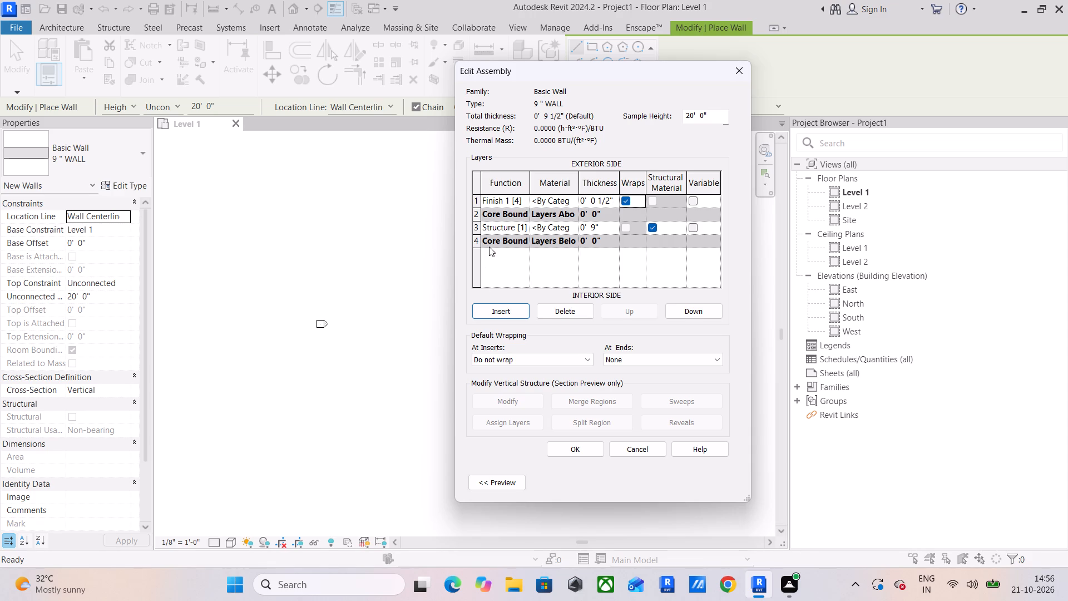
Add an interior Finish 1 [4] layer .5" thick outside the 9 " WALL core boundary and apply the type changes.
left_click(479, 239)
left_click(491, 310)
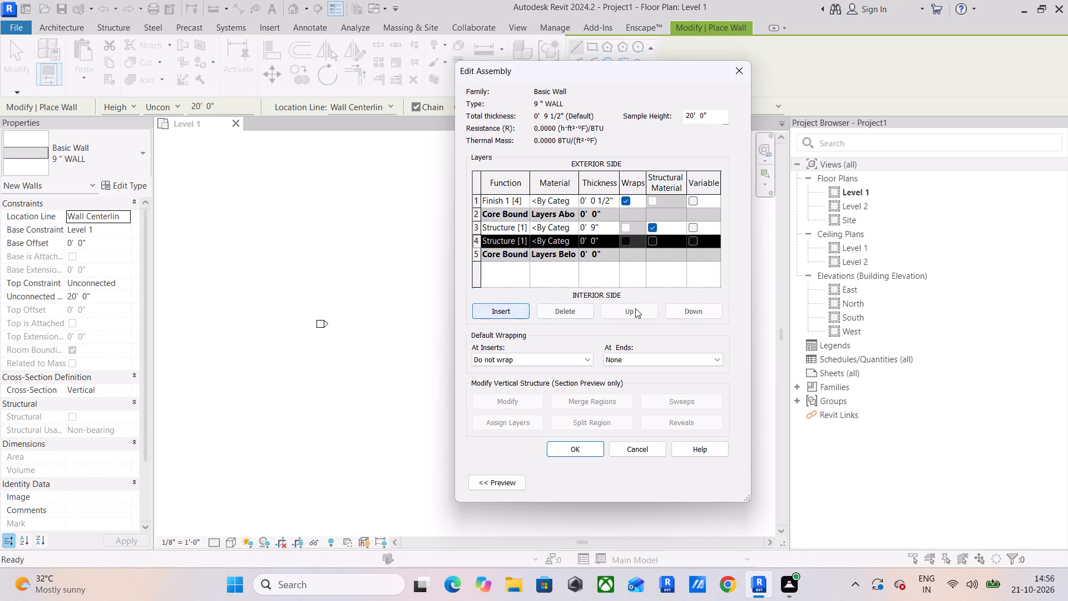
left_click(686, 311)
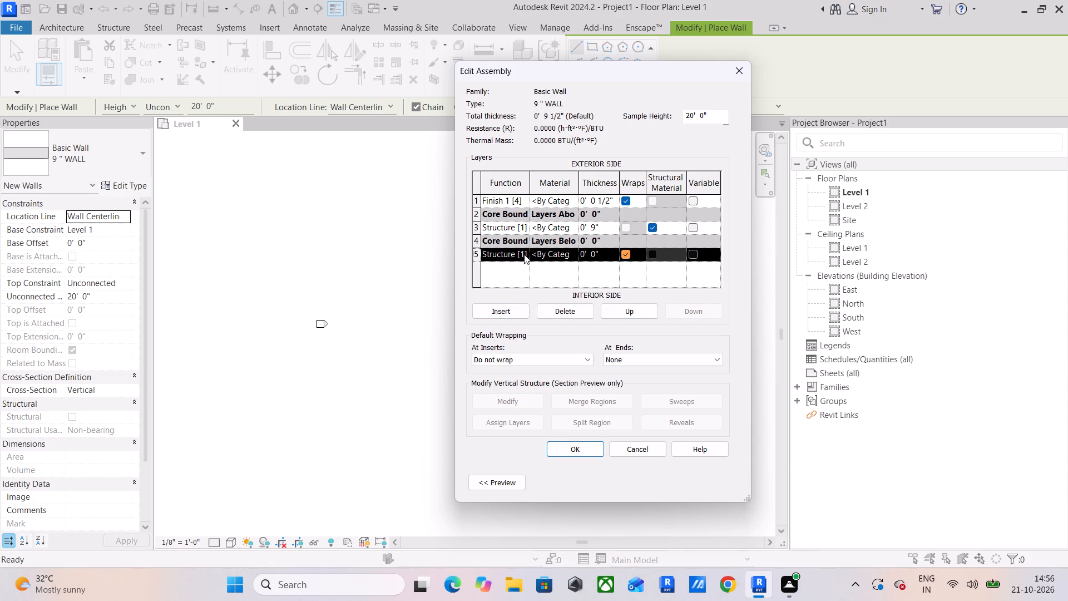
left_click(524, 254)
left_click(513, 299)
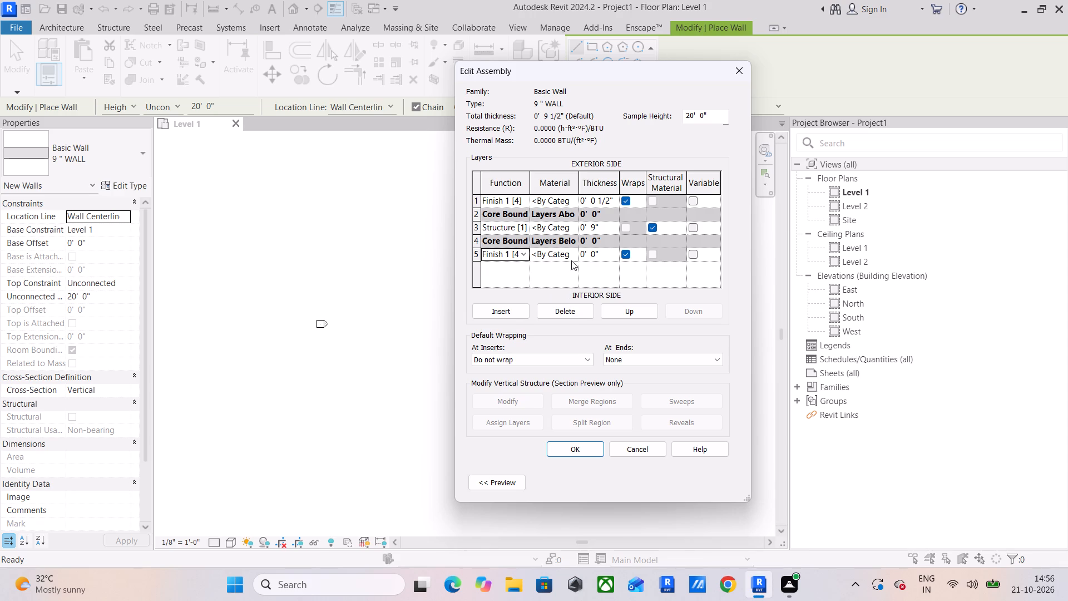
left_click(612, 252)
type(".5\"")
key("Return")
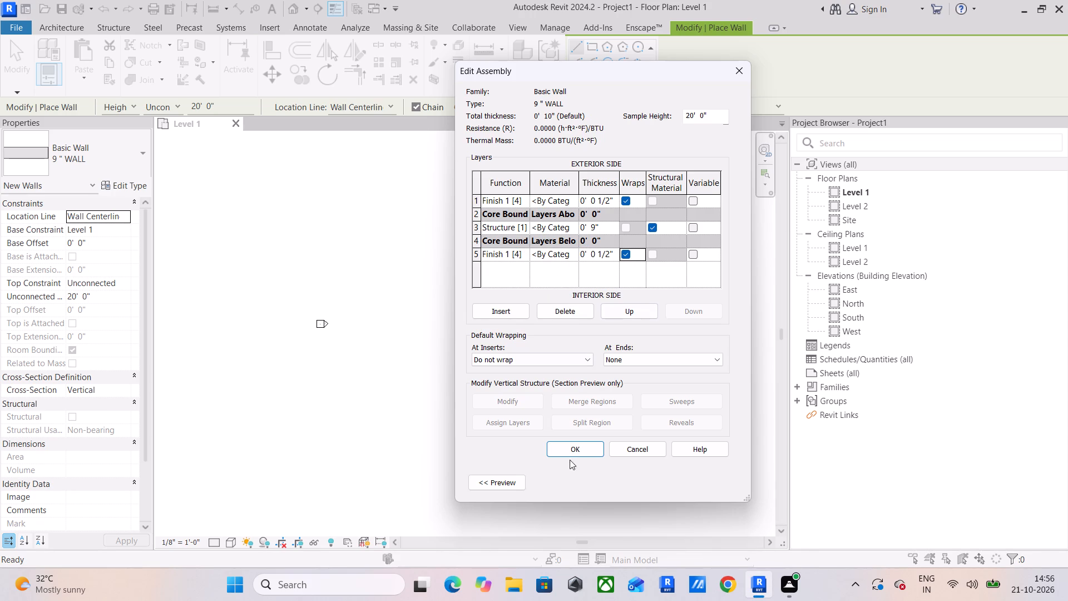
left_click(594, 446)
left_click(709, 483)
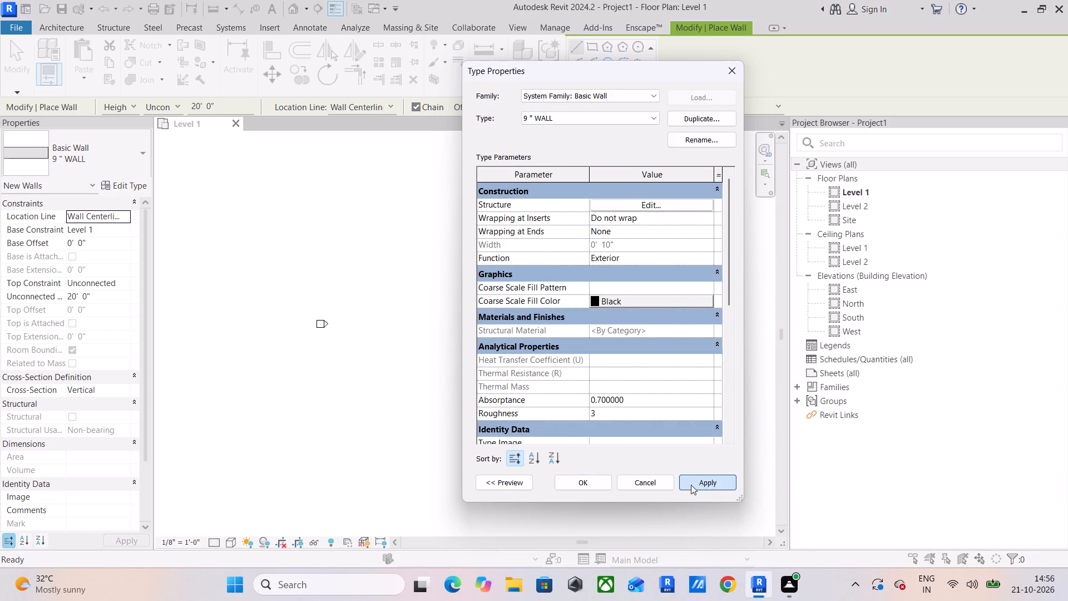
left_click(601, 485)
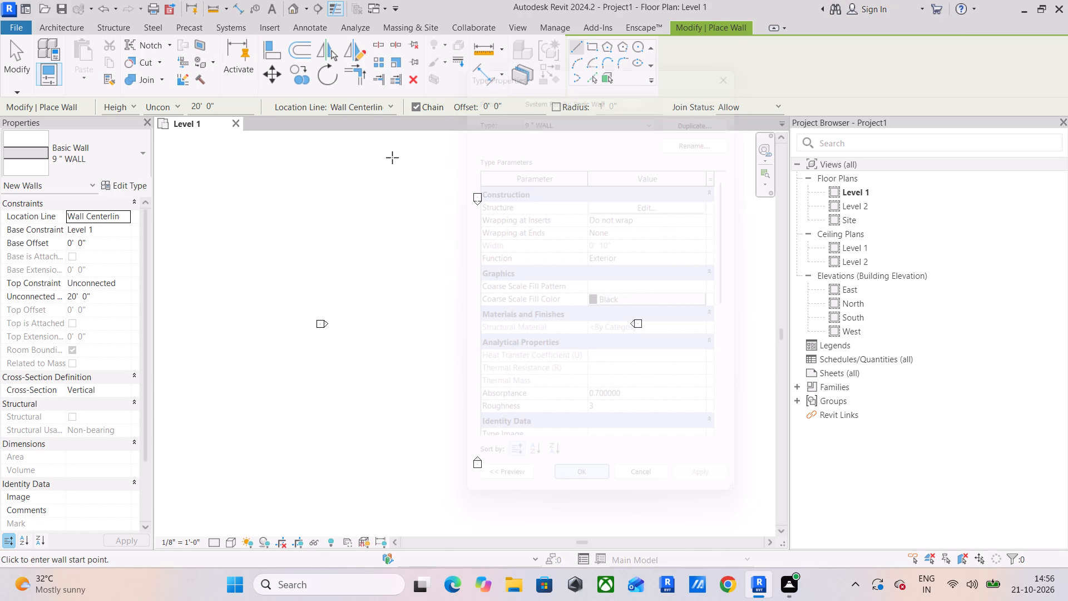
Link the CAD file RESIDENTIAL PLAN.dwg from the Autocad projects plans folder, using Auto - Center to Center positioning.
left_click(272, 23)
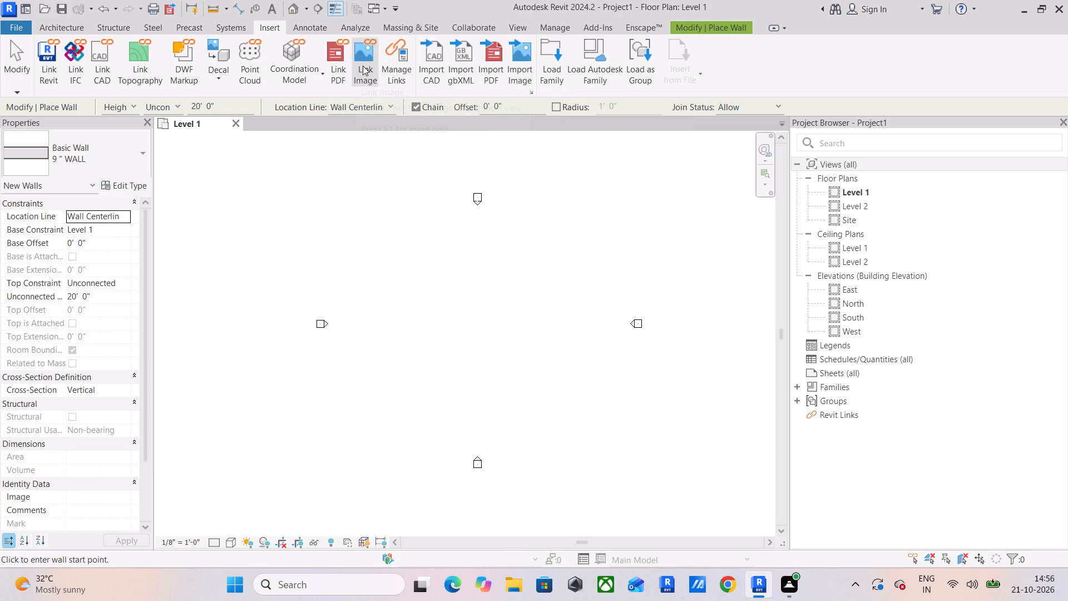
left_click(98, 65)
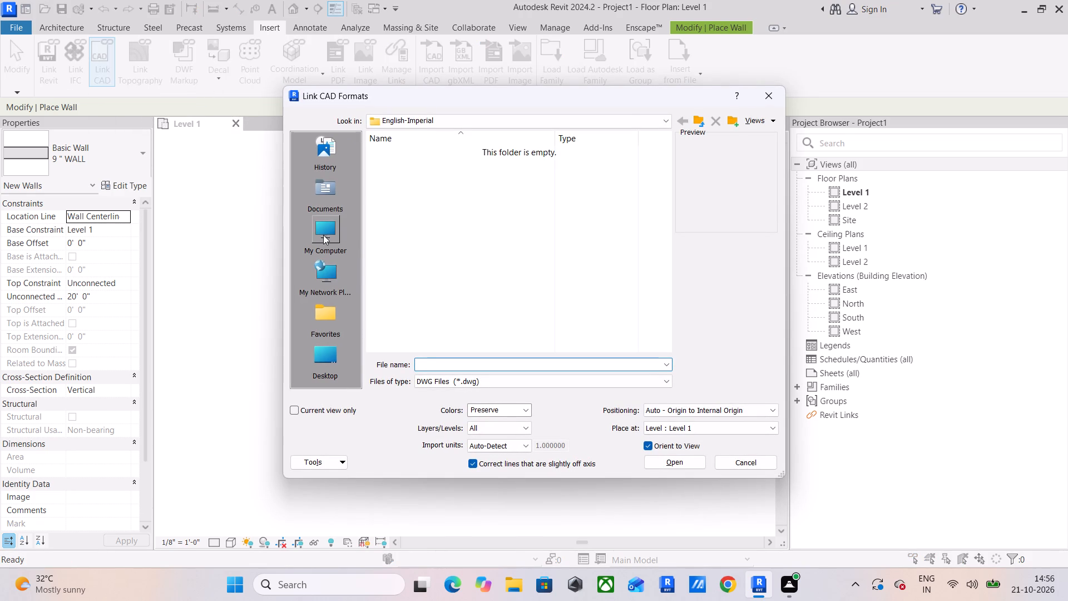
double_click(323, 235)
double_click(414, 179)
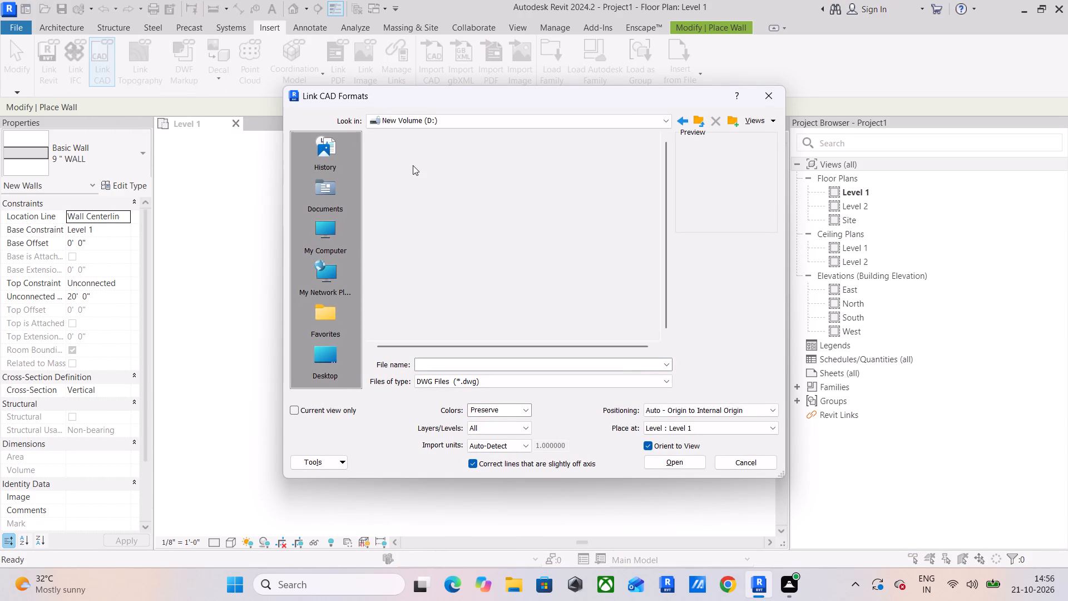
double_click(413, 151)
left_click(414, 152)
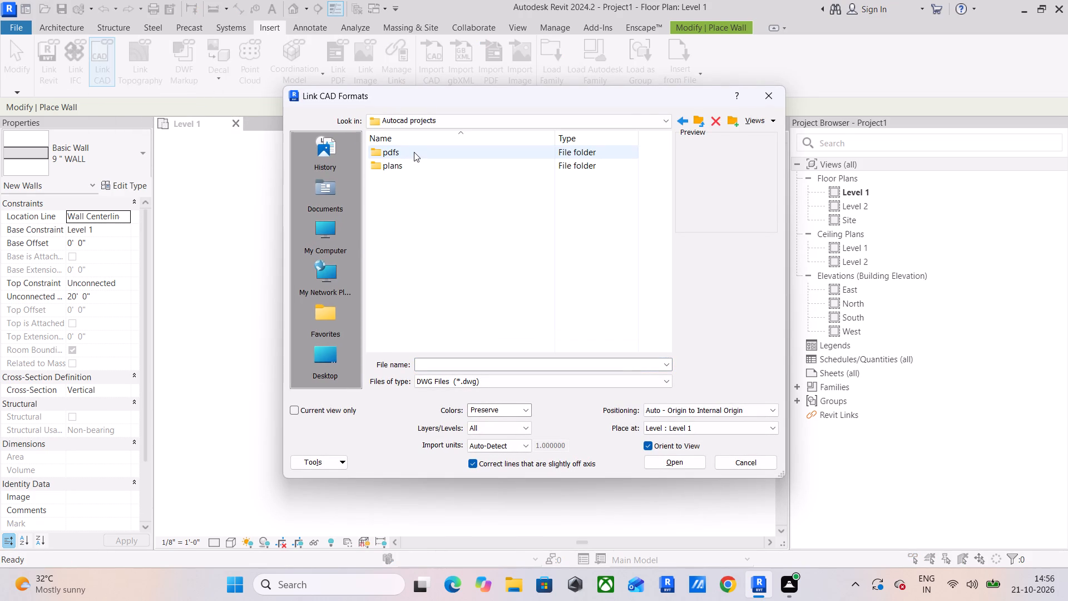
double_click(411, 162)
scroll(450, 245, "down", 5)
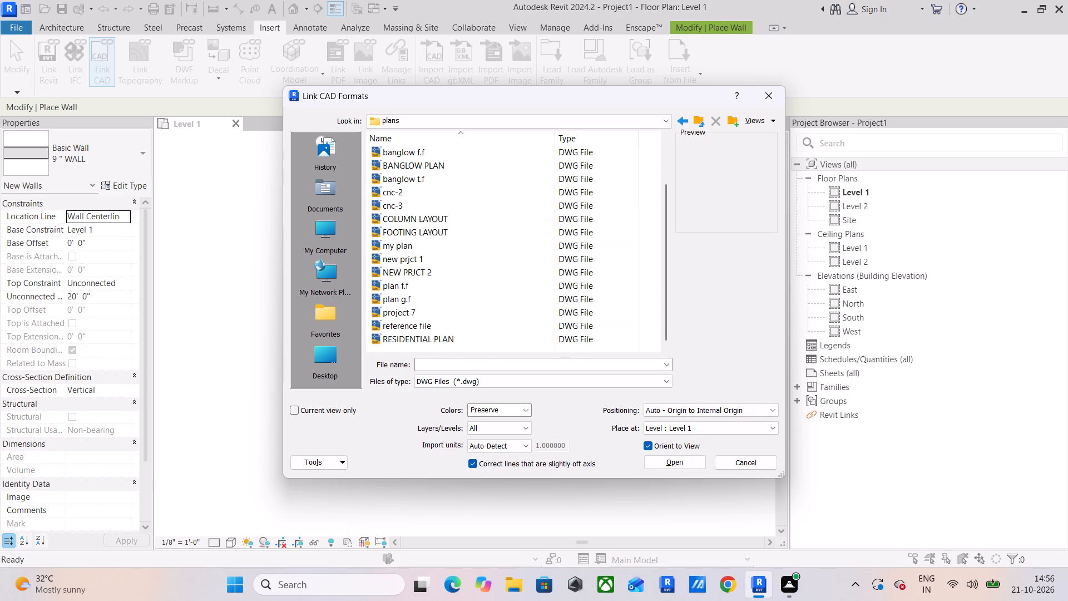
left_click(441, 335)
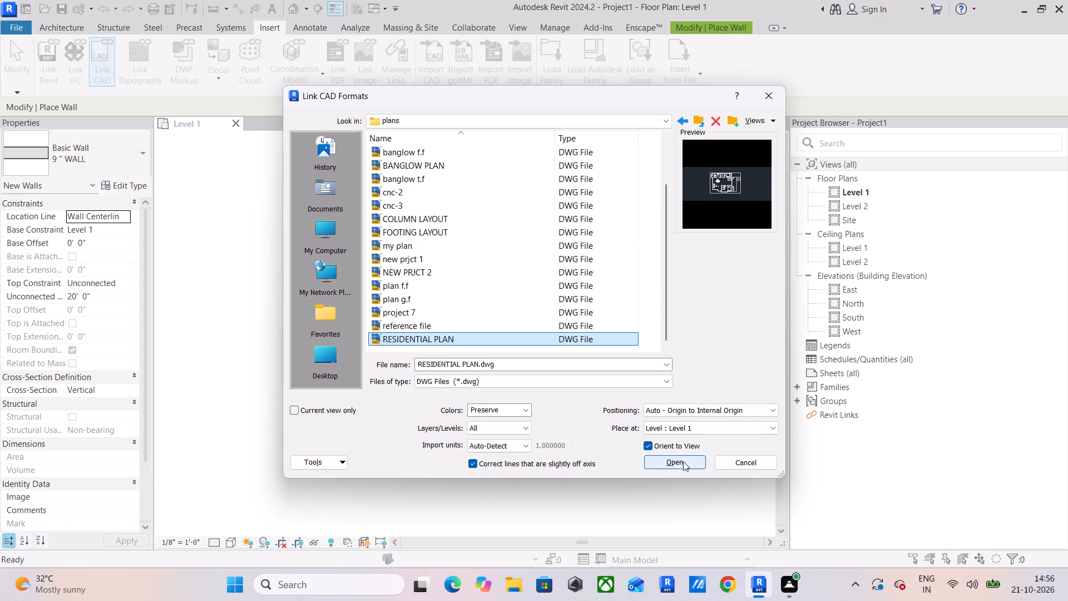
left_click(715, 408)
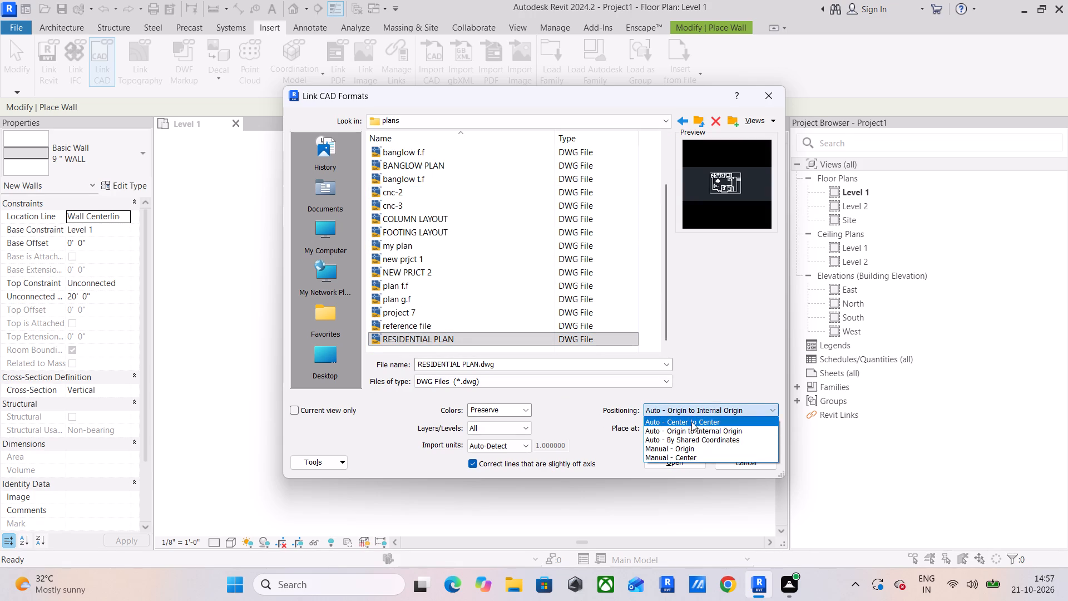
left_click(691, 422)
left_click(662, 465)
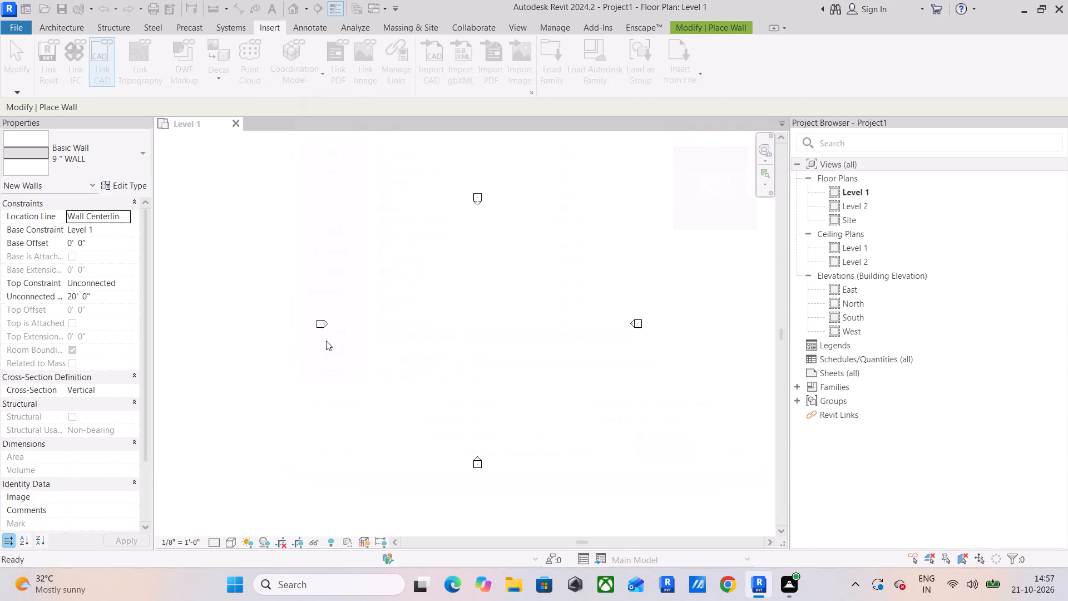
Leave wall placement and move the linked residential plan into the area between the four elevation markers.
scroll(367, 338, "down", 3)
middle_click_drag(367, 338, 512, 311)
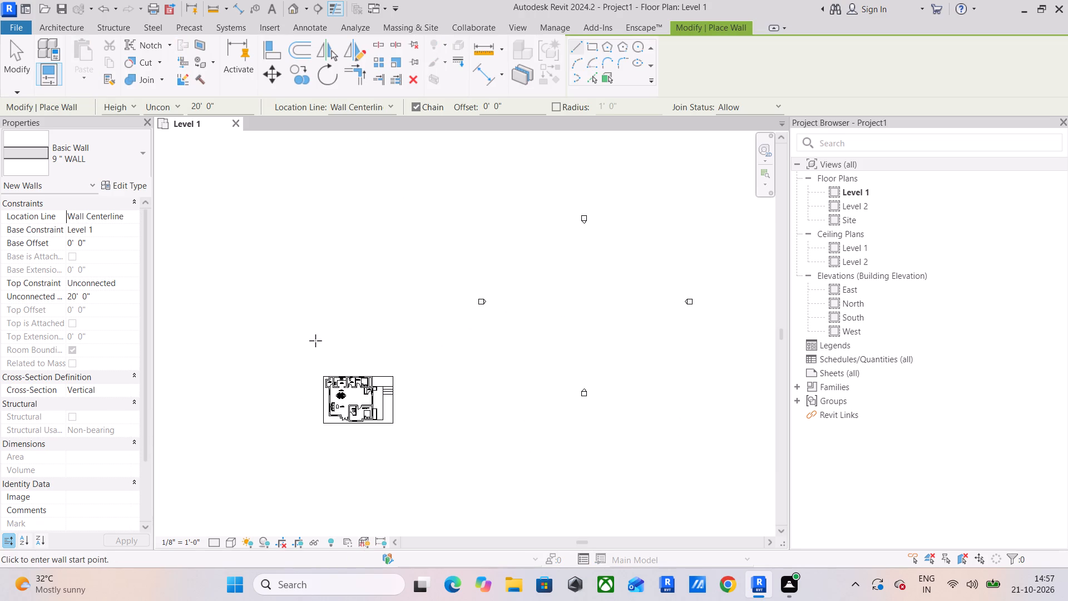
left_click_drag(296, 349, 311, 368)
key("Escape")
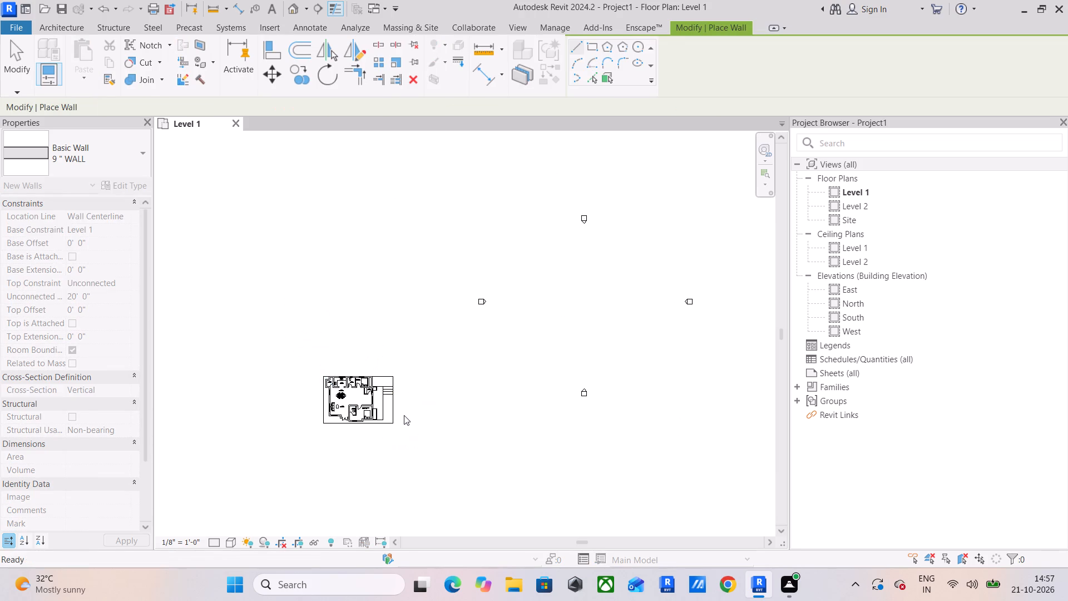
key("Escape")
key("Escape")
key("Escape")
left_click_drag(414, 353, 300, 436)
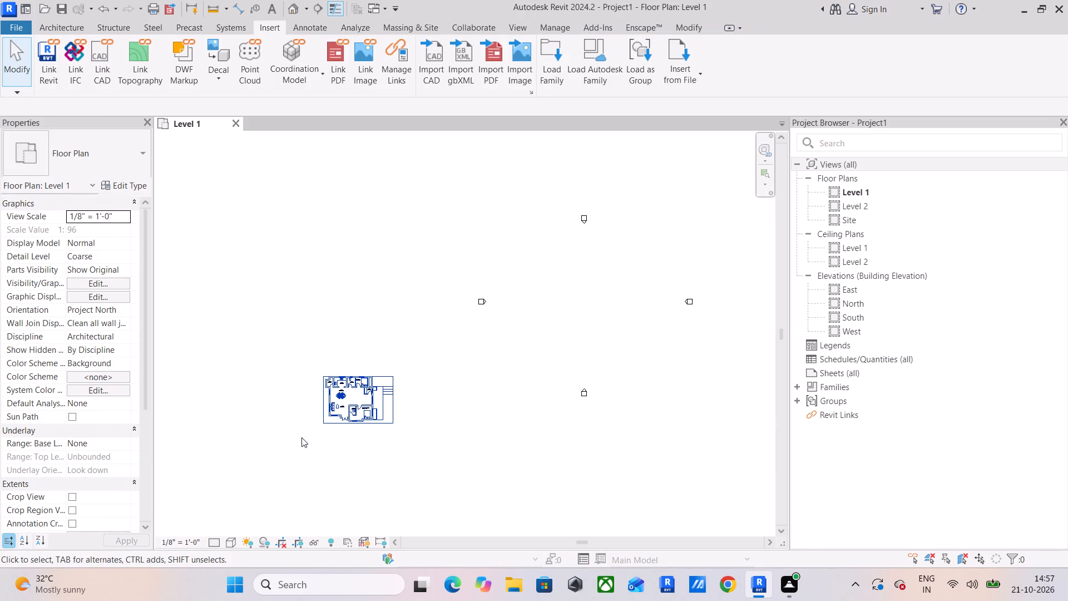
left_click_drag(338, 413, 551, 309)
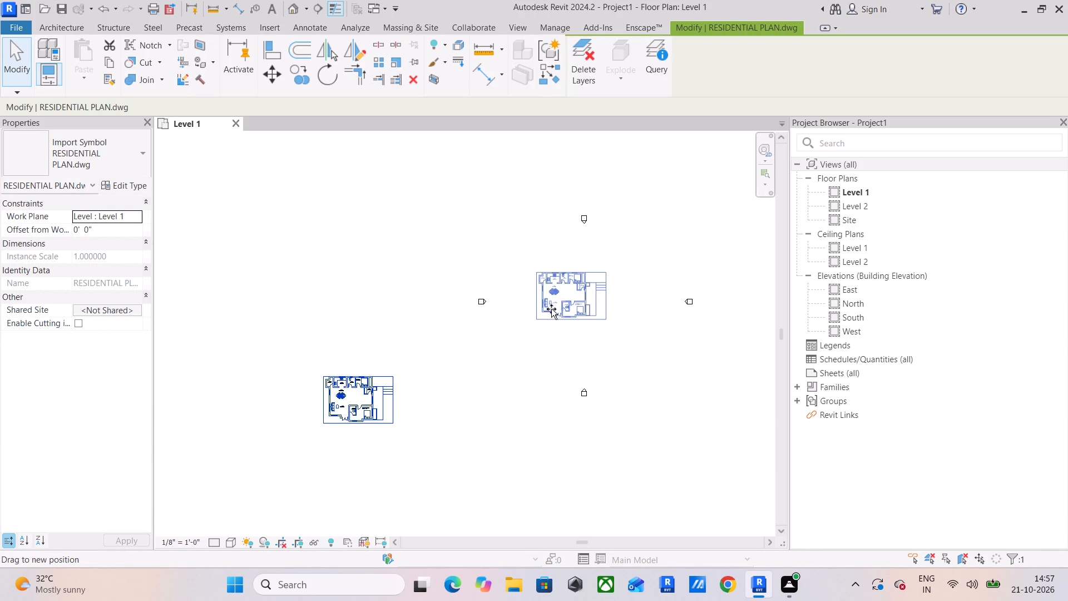
left_click_drag(551, 309, 563, 321)
middle_click_drag(567, 321, 350, 372)
left_click(494, 275)
Draw a 2' 6" long 9 " WALL along the Utility room's upper-left exterior edge, with location line Finish Face: Exterior.
scroll(359, 333, "up", 5)
middle_click_drag(358, 359, 404, 300)
scroll(373, 309, "up", 5)
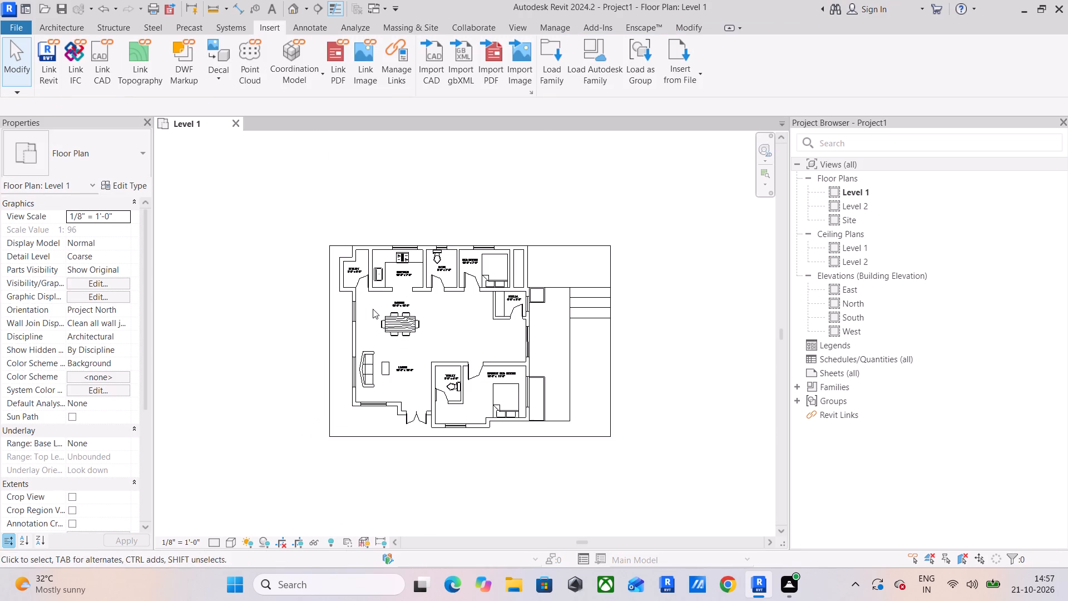
middle_click_drag(372, 309, 333, 287)
scroll(332, 287, "up", 2)
middle_click_drag(332, 287, 322, 259)
scroll(322, 259, "up", 1)
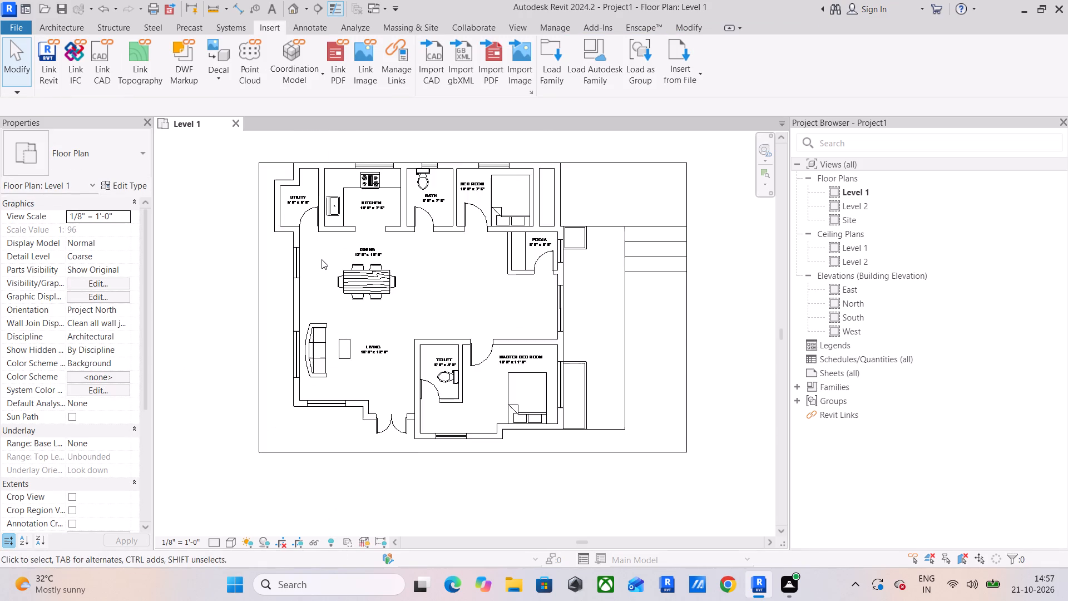
scroll(322, 259, "up", 2)
middle_click_drag(343, 266, 318, 264)
scroll(343, 266, "up", 1)
middle_click_drag(318, 264, 322, 347)
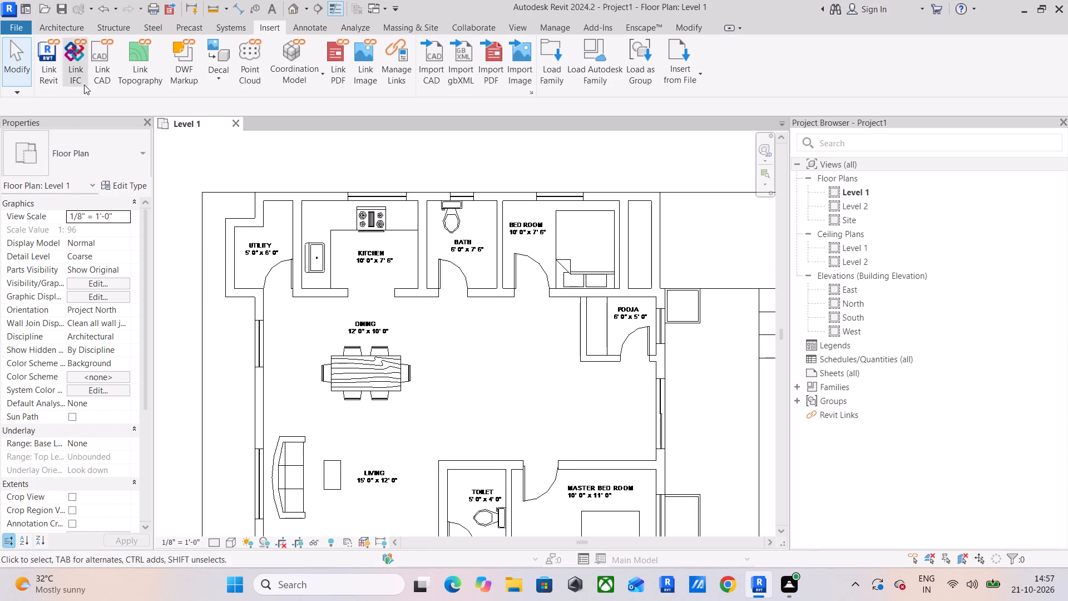
left_click(77, 33)
left_click(47, 45)
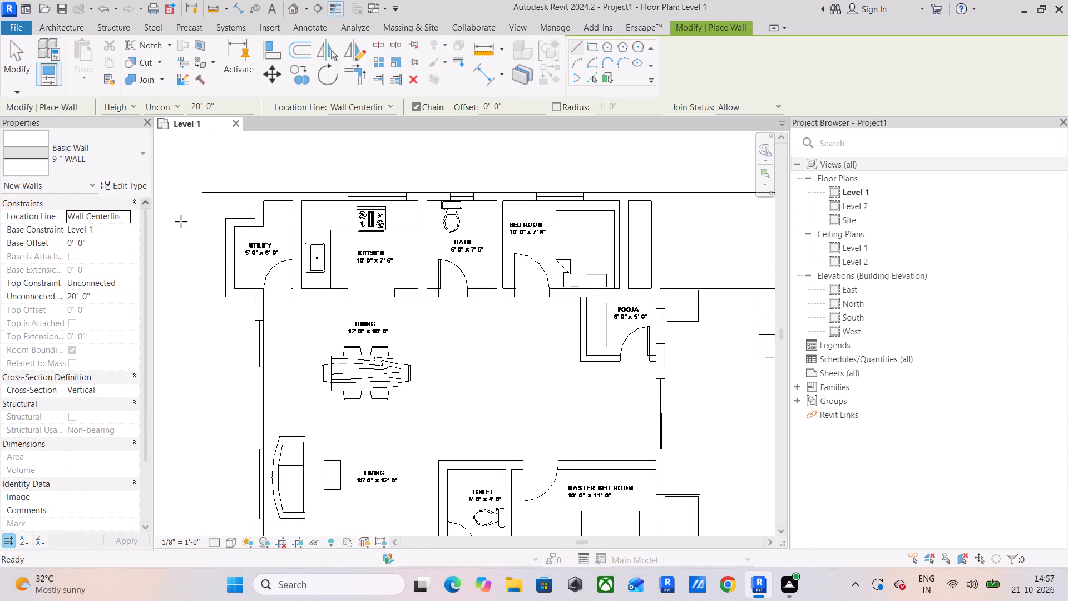
scroll(225, 214, "up", 4)
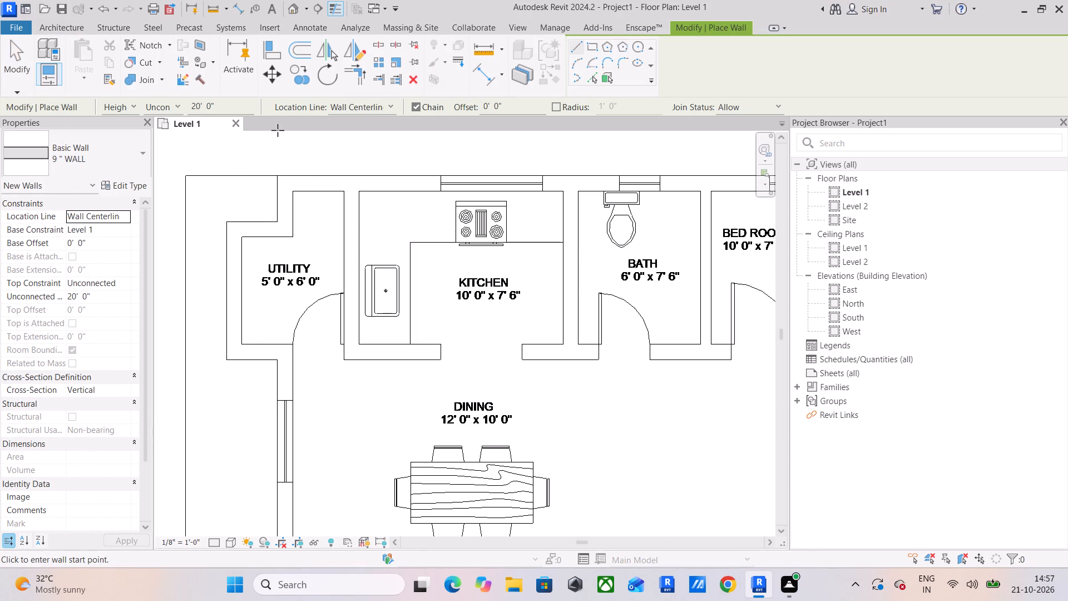
left_click(390, 100)
left_click(375, 142)
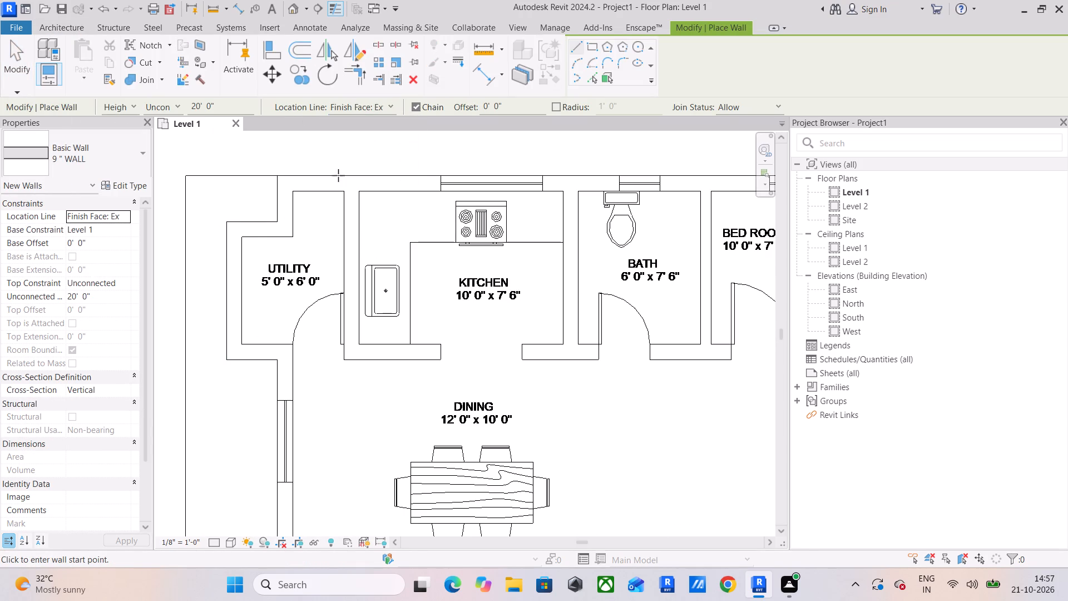
left_click(221, 221)
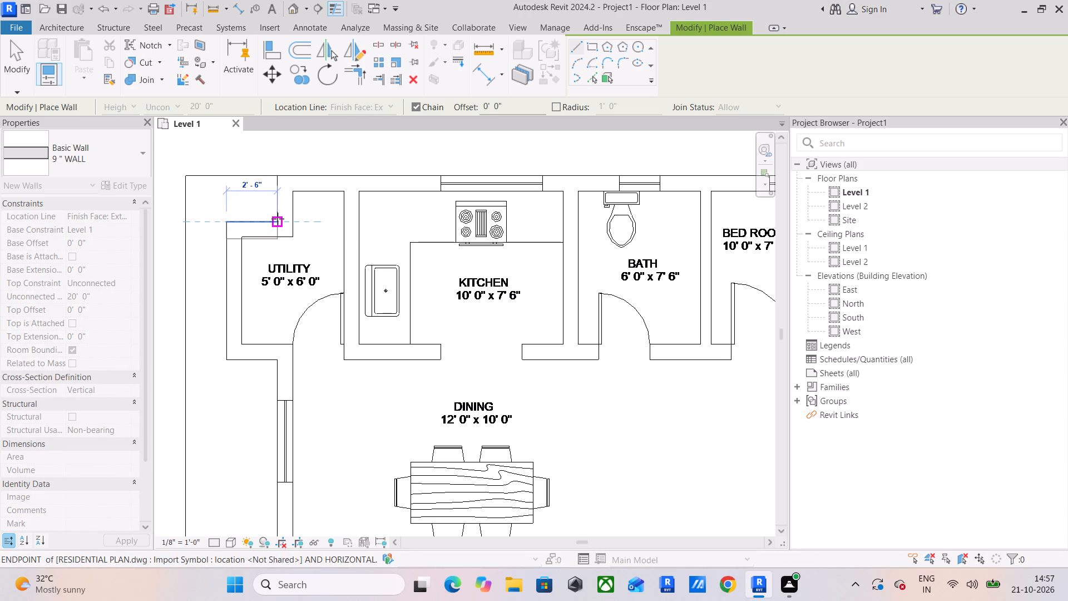
scroll(278, 219, "up", 3)
middle_click_drag(220, 228, 229, 229)
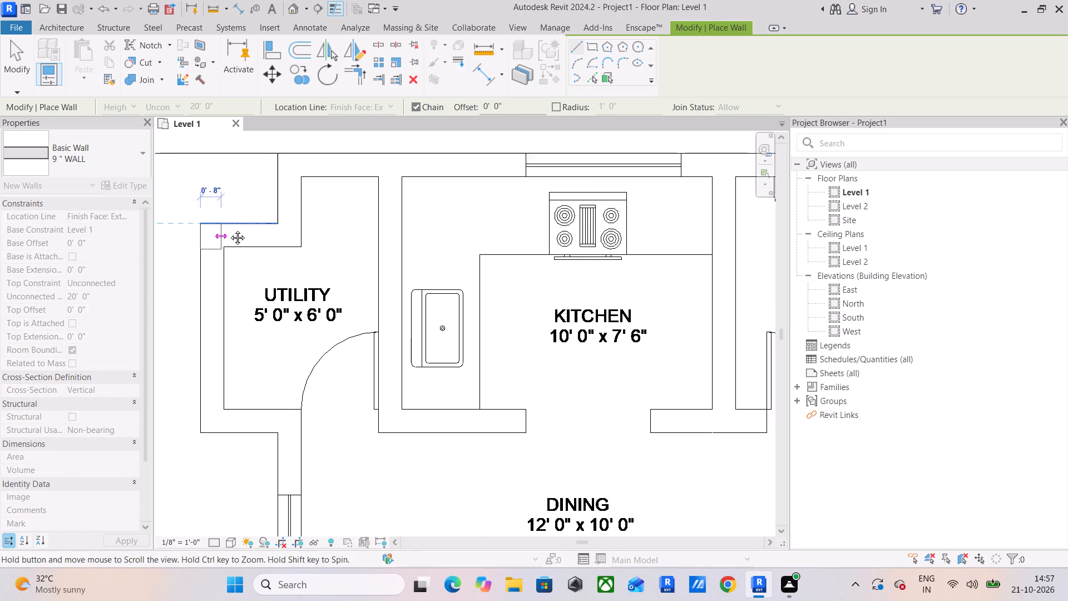
middle_click_drag(229, 229, 325, 239)
scroll(325, 233, "up", 5)
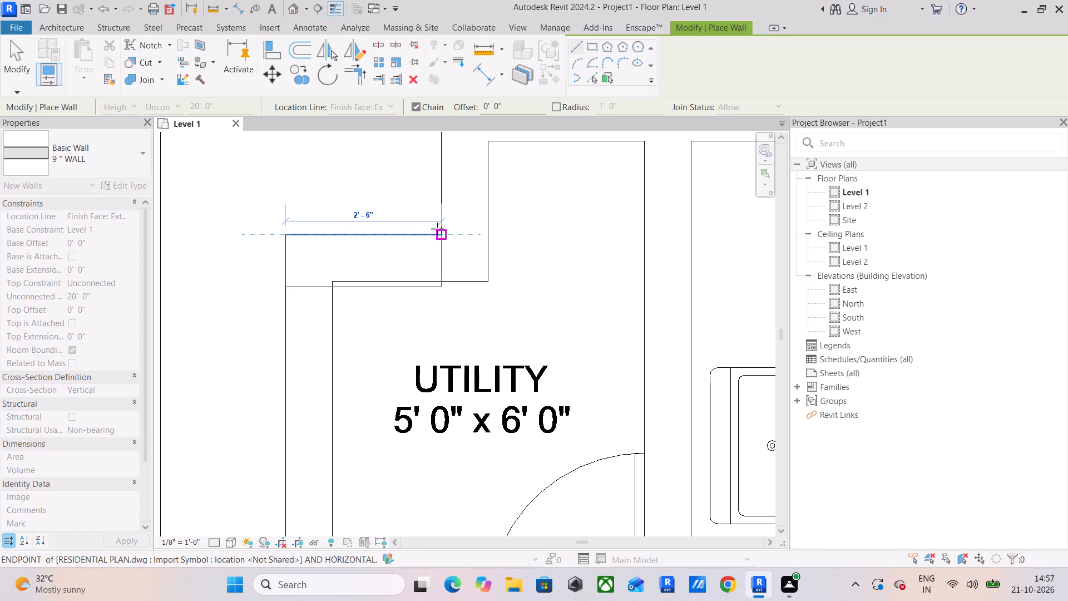
left_click(437, 229)
key("Escape")
key("Escape")
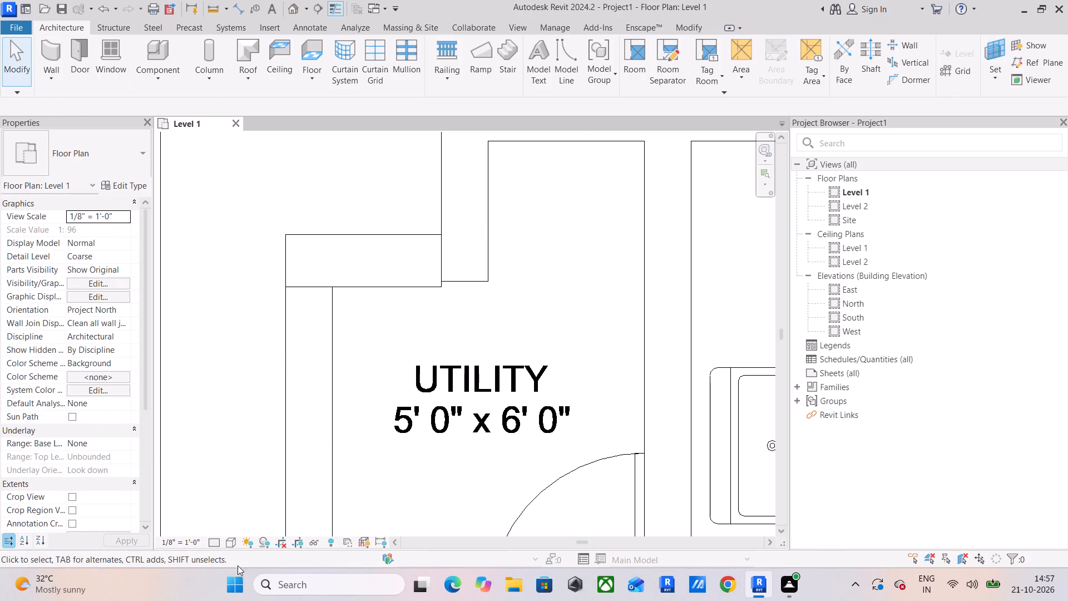
Set the Level 1 view's detail level to Fine and check the new wall's layers against the linked plan lines.
left_click(216, 543)
left_click(226, 529)
scroll(314, 239, "up", 1)
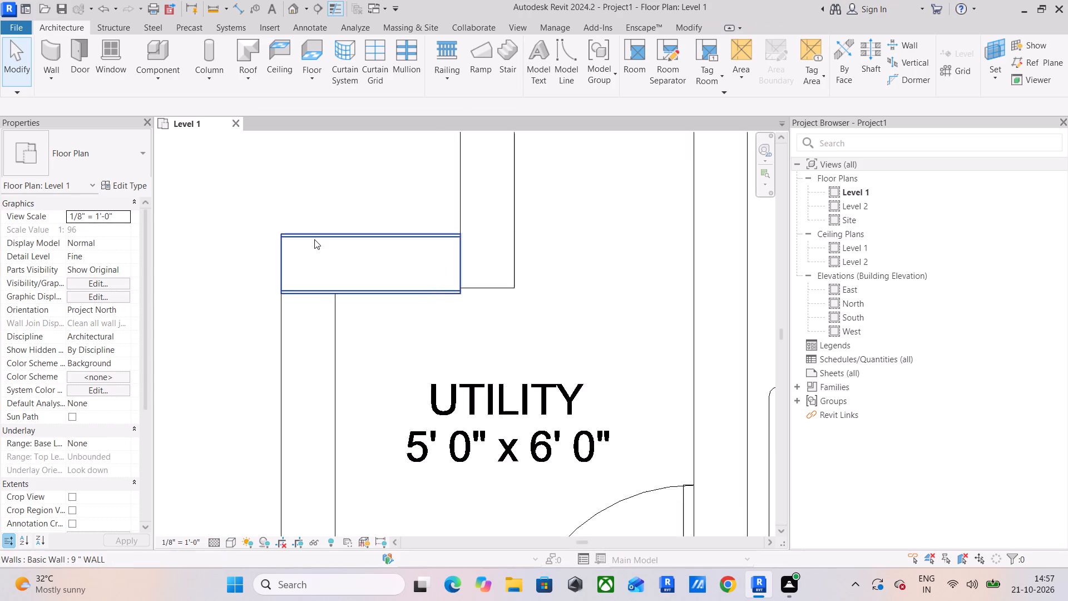
scroll(314, 239, "up", 1)
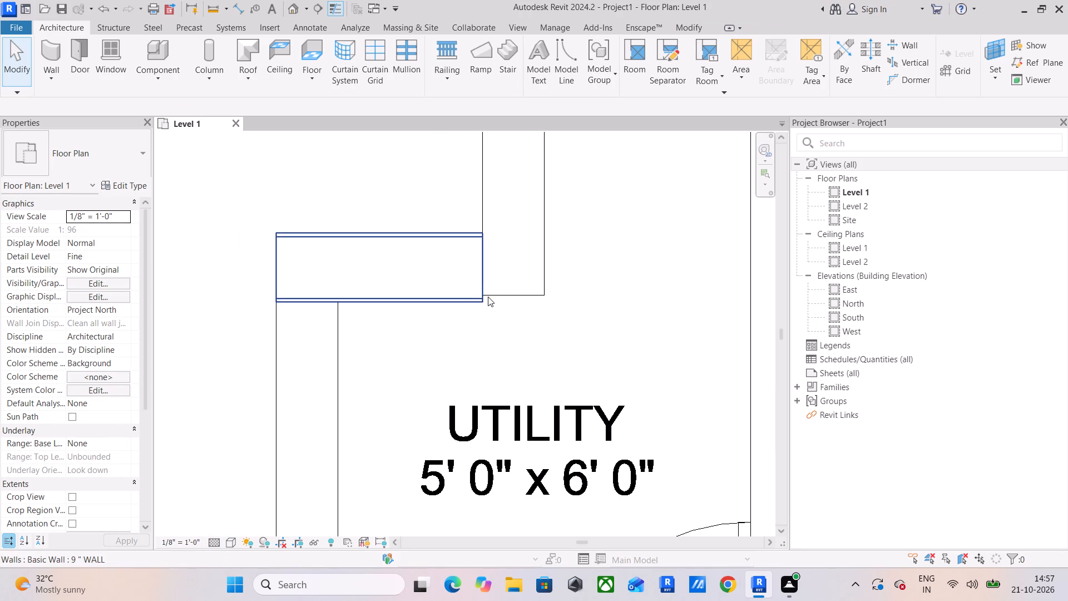
scroll(488, 297, "up", 5)
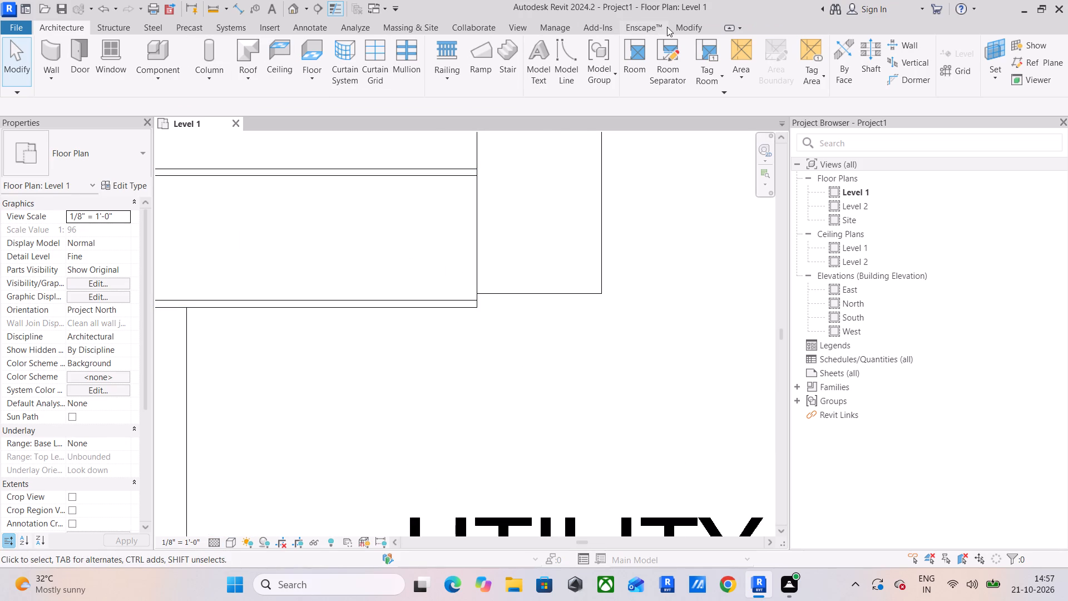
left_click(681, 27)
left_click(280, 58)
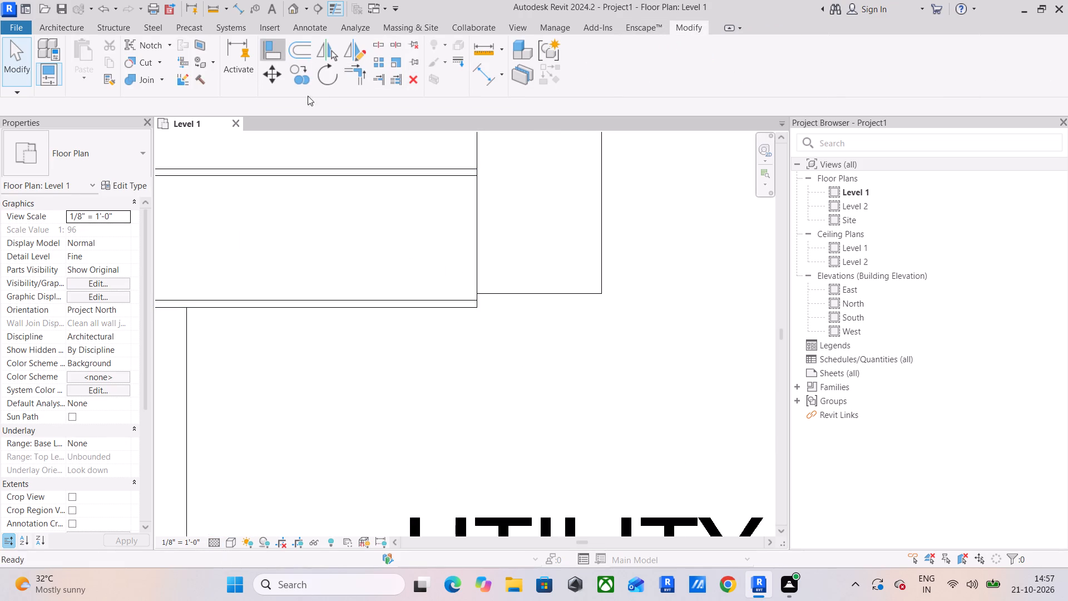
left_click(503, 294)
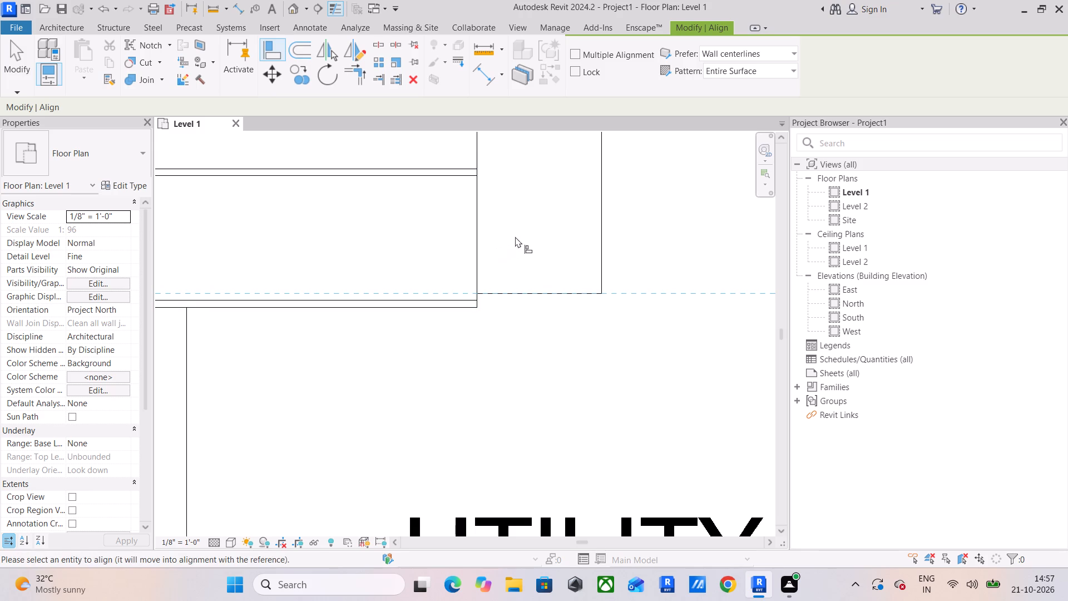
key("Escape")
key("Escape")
Move the 9 " WALL above the Utility room up 1/2" so its inner core line matches the linked plan line.
left_click(468, 301)
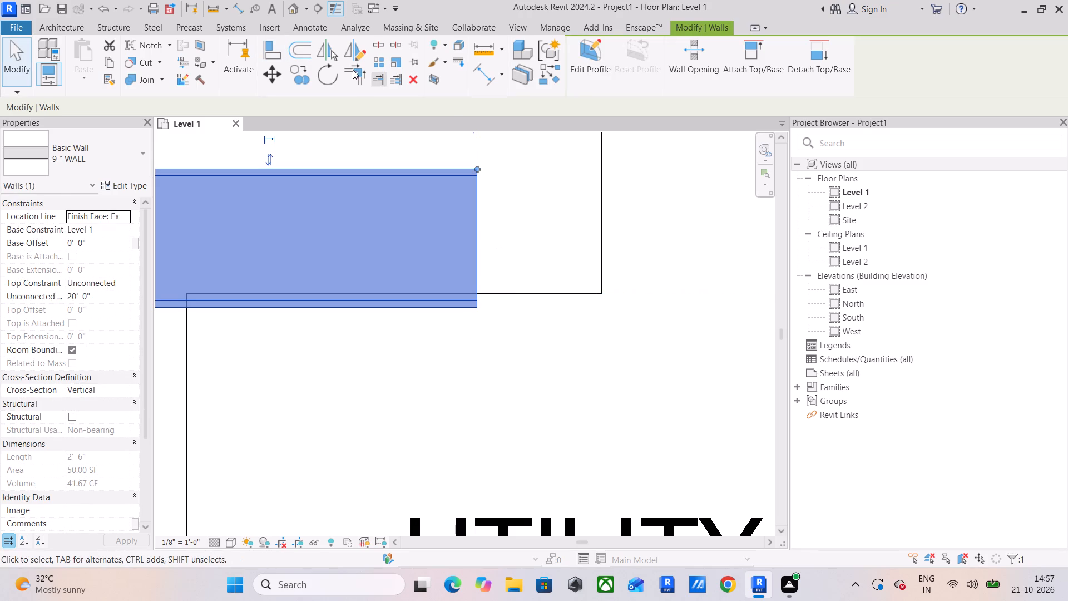
left_click(276, 72)
scroll(473, 294, "up", 4)
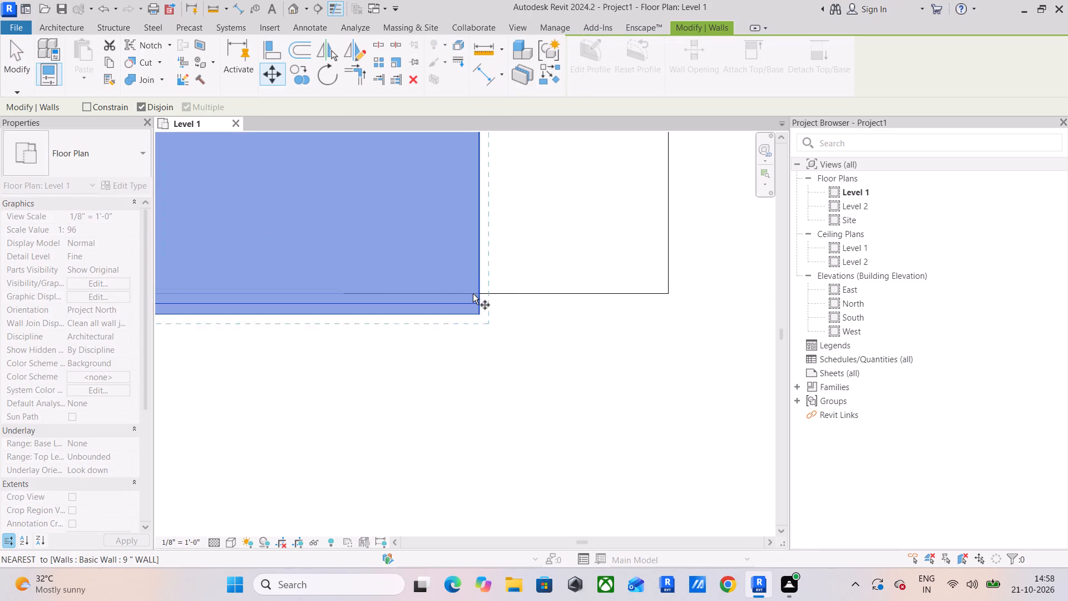
scroll(473, 294, "up", 1)
left_click(478, 306)
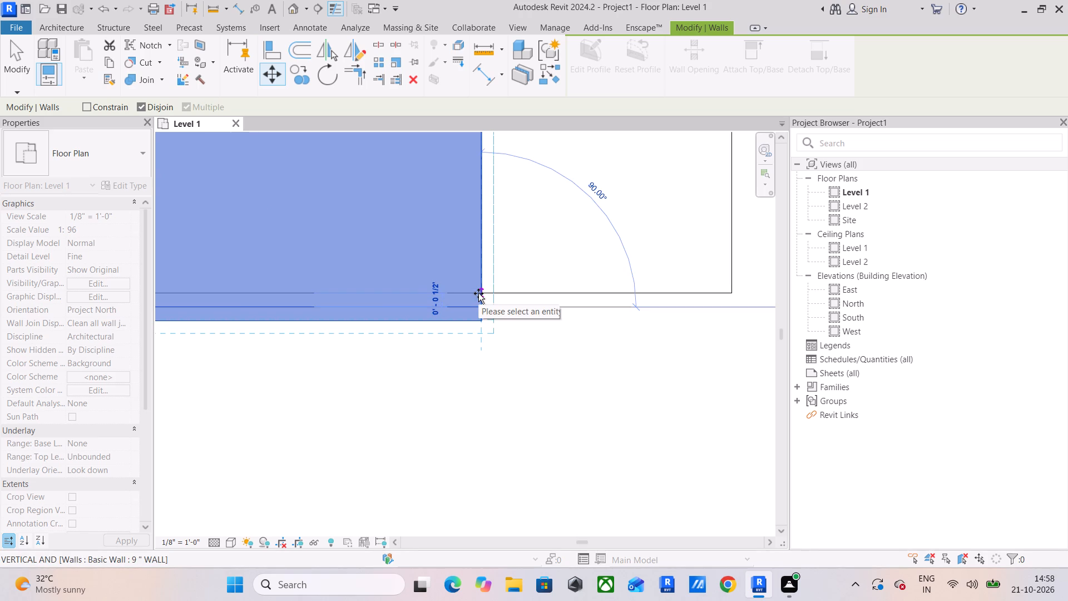
scroll(478, 293, "up", 5)
left_click(485, 292)
scroll(371, 302, "down", 11)
key("Escape")
scroll(357, 323, "down", 2)
middle_click_drag(357, 323, 373, 344)
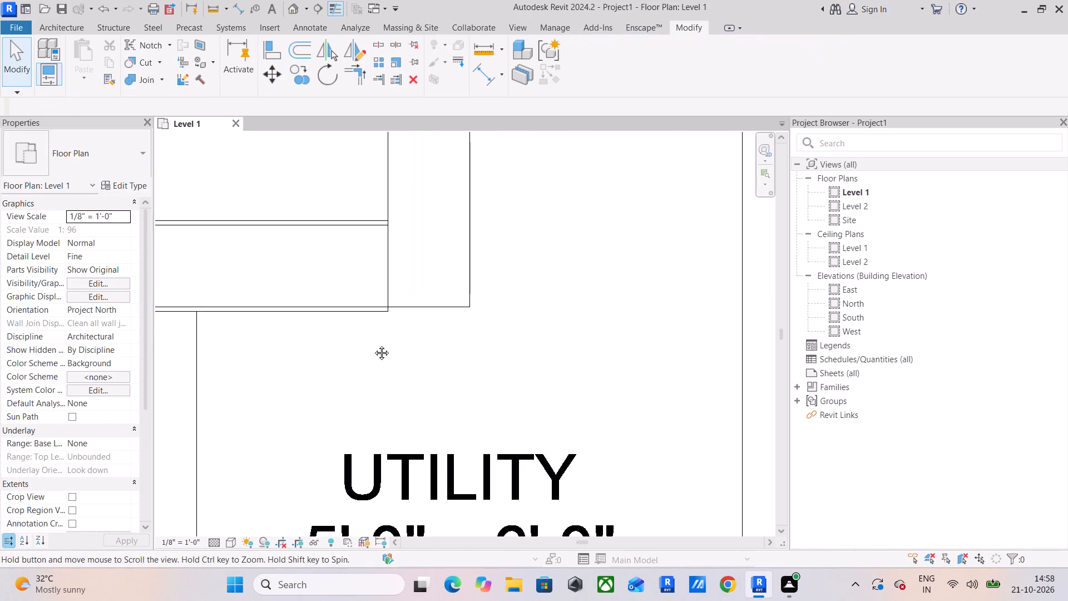
middle_click_drag(373, 344, 386, 364)
scroll(62, 67, "down", 2)
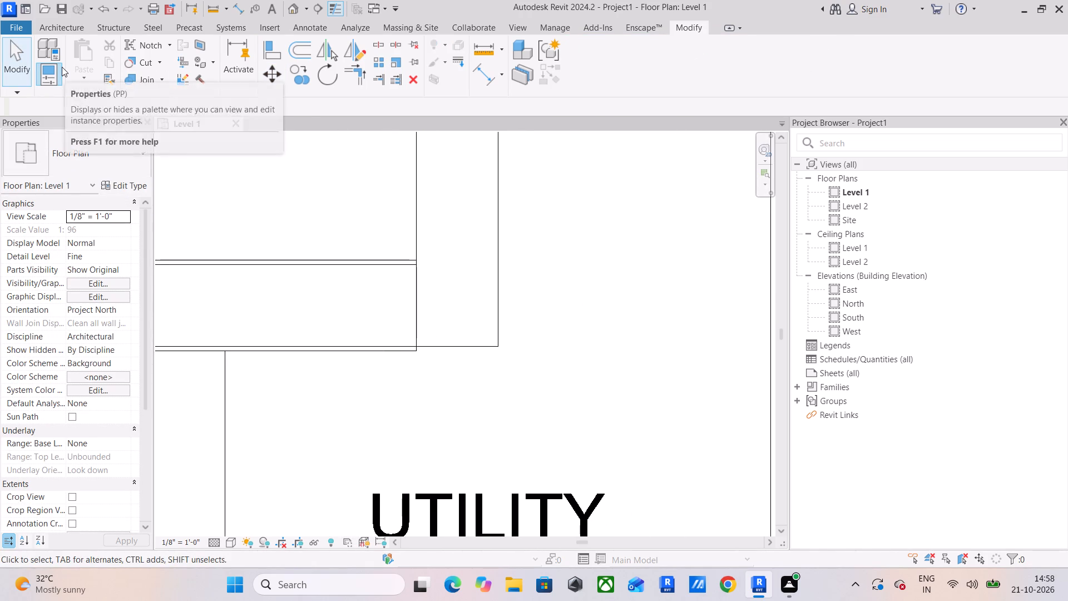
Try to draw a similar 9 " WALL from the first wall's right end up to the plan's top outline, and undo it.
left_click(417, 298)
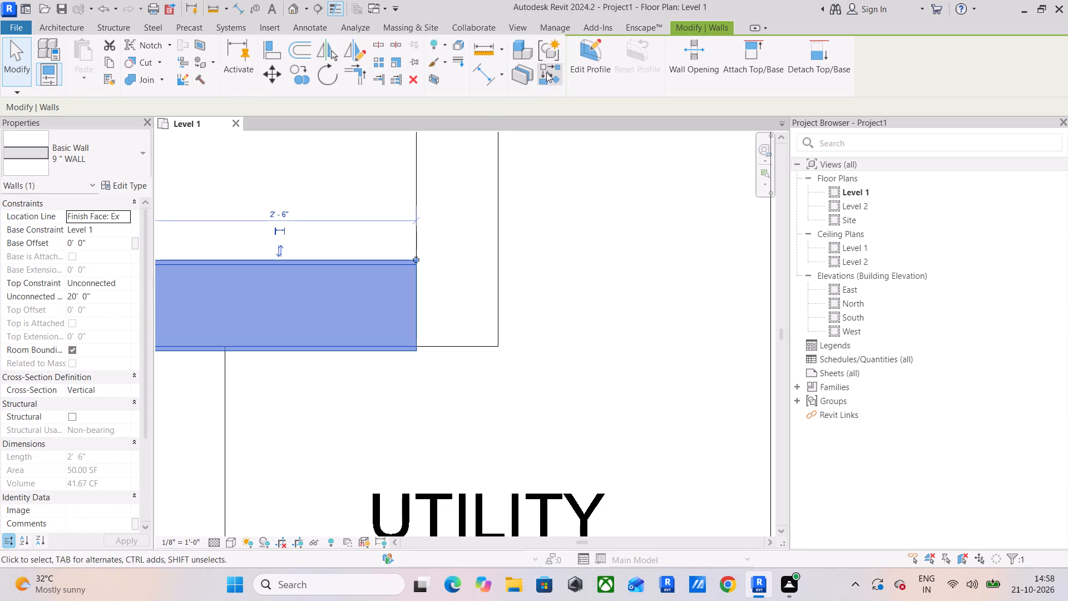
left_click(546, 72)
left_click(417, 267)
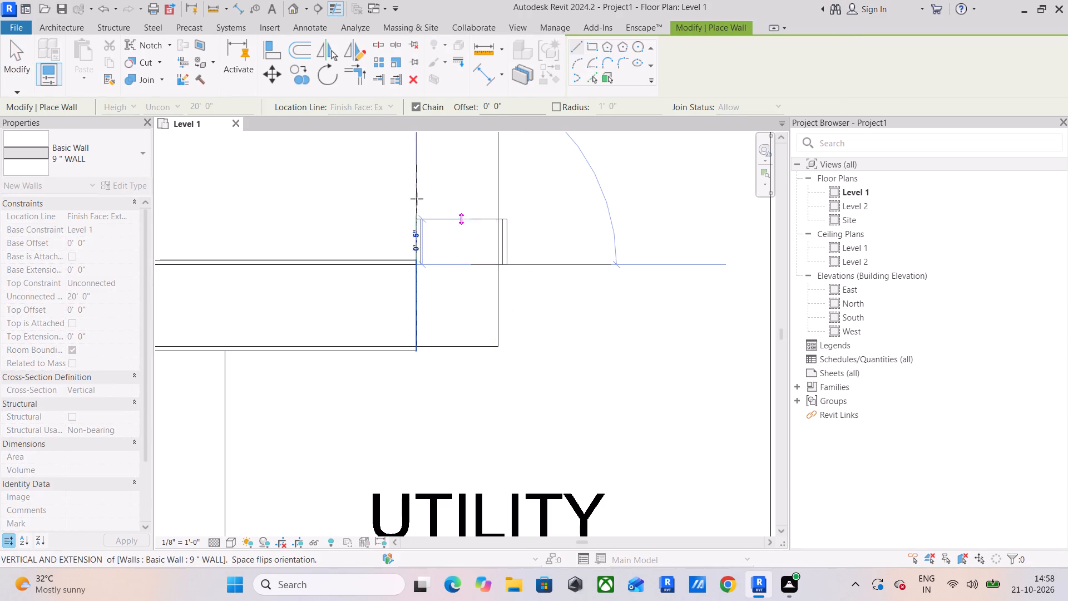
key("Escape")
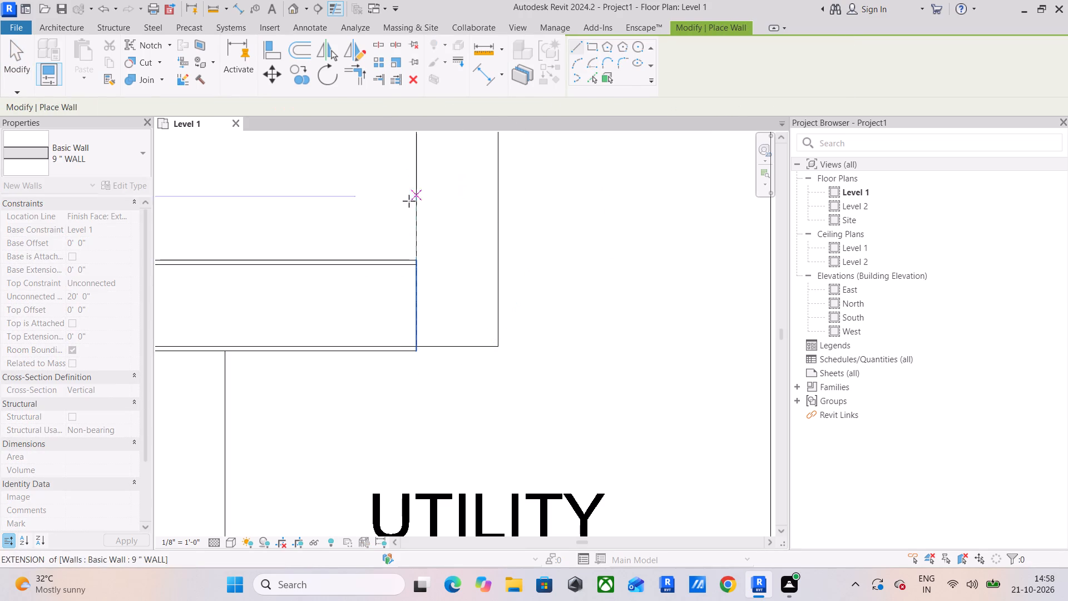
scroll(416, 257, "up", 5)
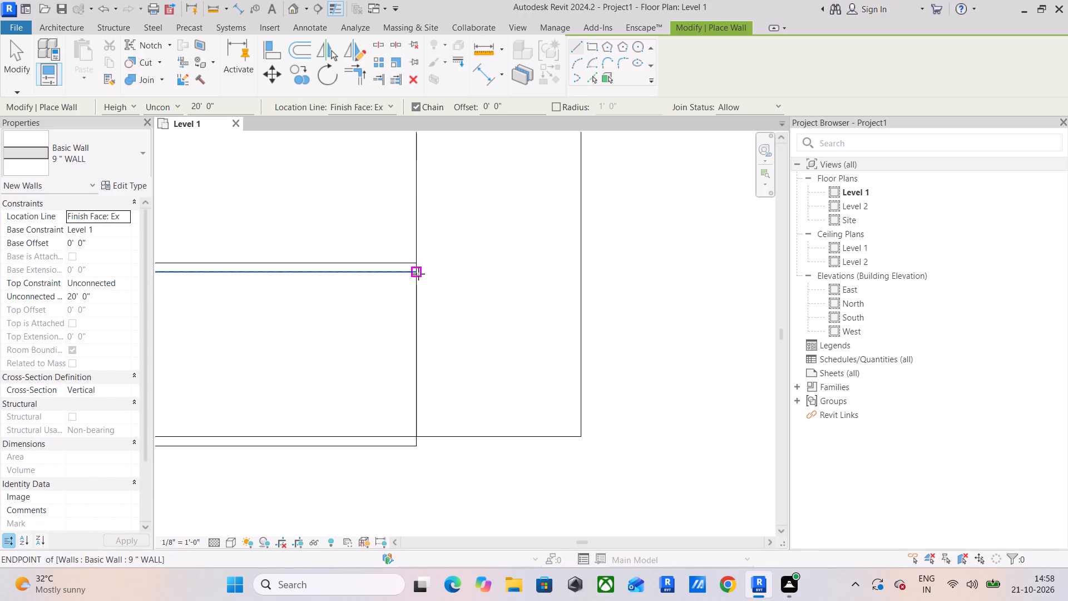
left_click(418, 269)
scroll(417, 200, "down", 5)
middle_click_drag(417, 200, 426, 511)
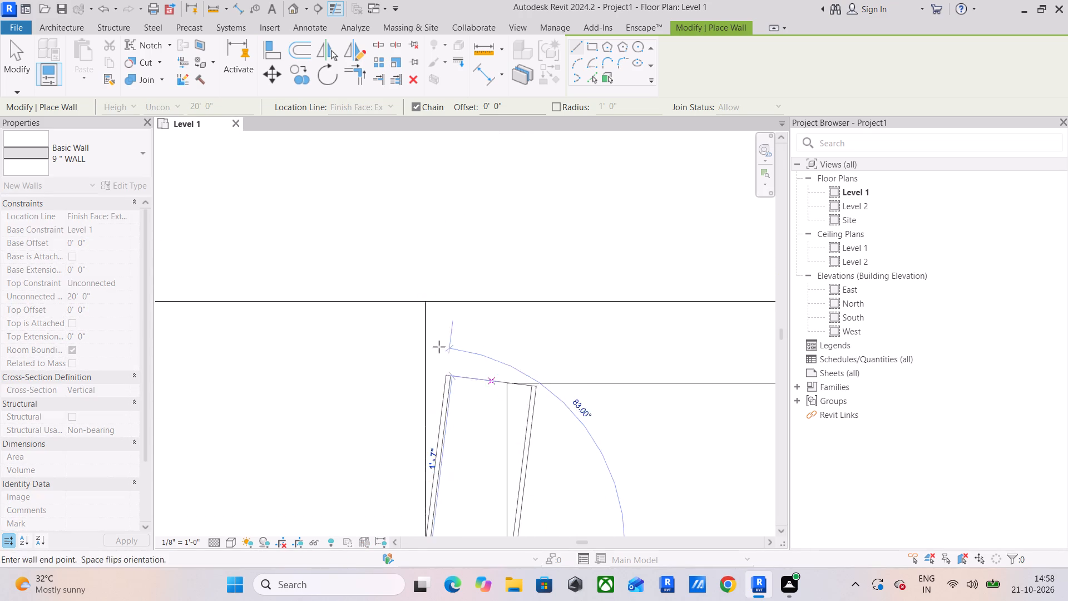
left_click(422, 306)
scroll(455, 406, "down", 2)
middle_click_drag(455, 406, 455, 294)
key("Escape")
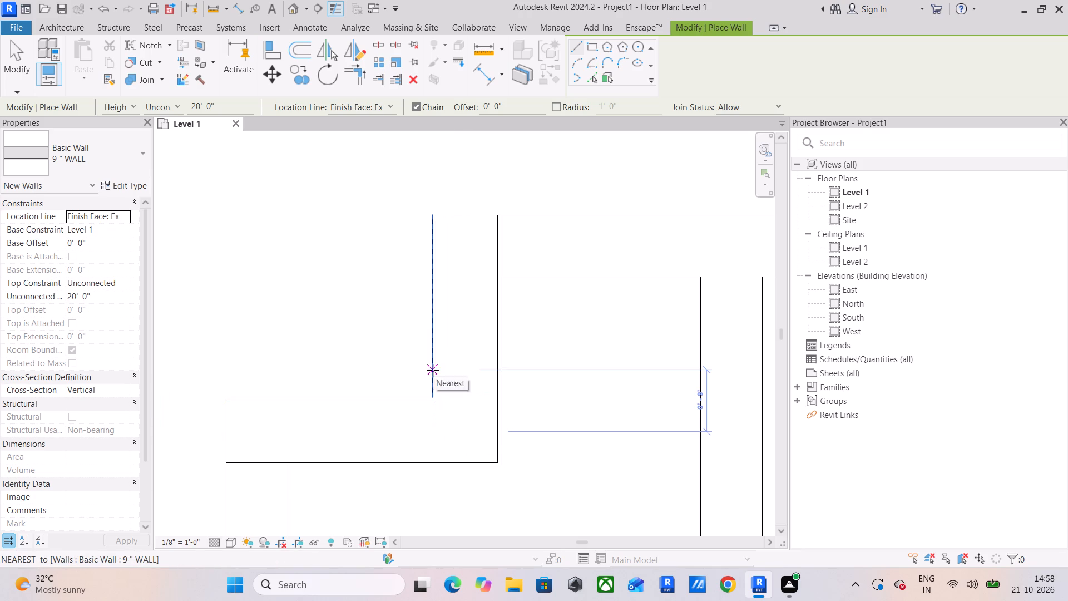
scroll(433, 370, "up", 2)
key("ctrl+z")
Draw a 9 " WALL about 1' 0 1/2" long upward from the first wall's right end along the linked plan line.
scroll(464, 433, "down", 2)
middle_click_drag(464, 433, 469, 259)
scroll(431, 356, "up", 3)
left_click(448, 340)
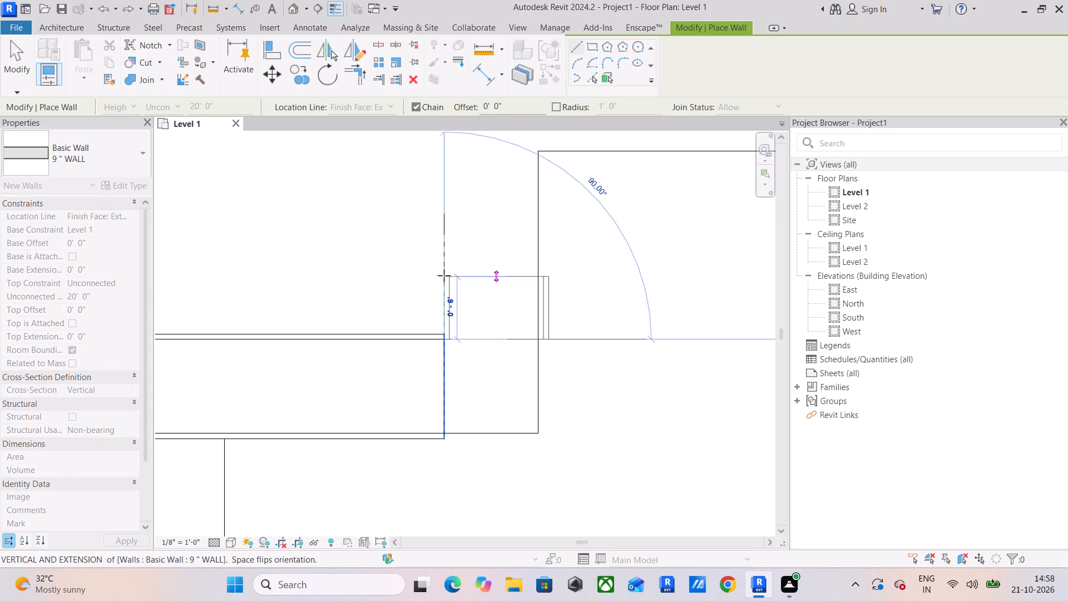
left_click(441, 260)
key("Escape")
middle_click_drag(570, 247, 563, 323)
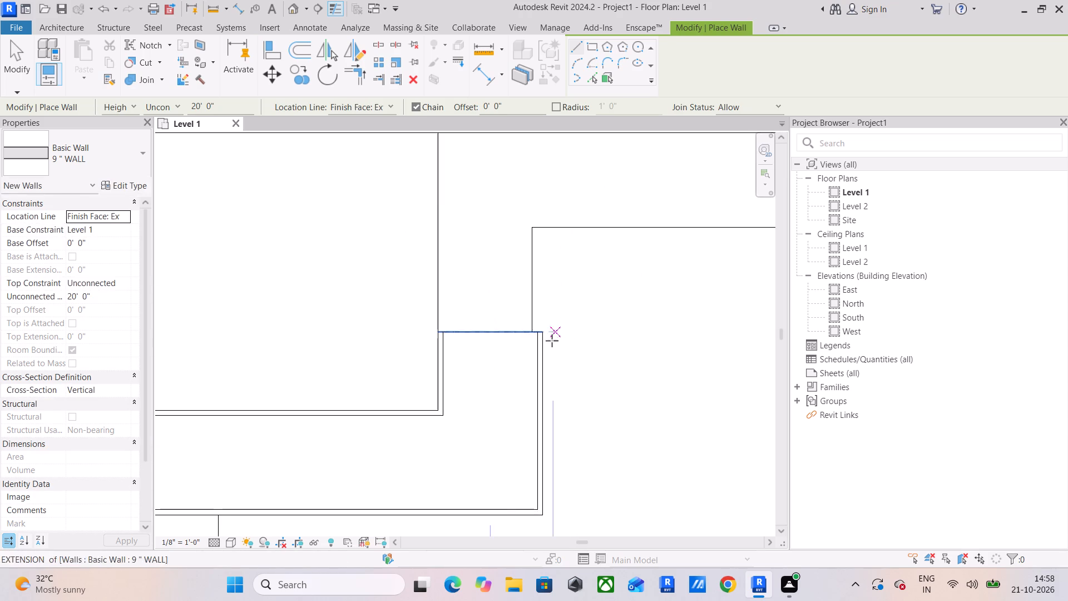
key("Escape")
key("Escape")
Move the short vertical wall left so its inner core line sits on the linked plan line.
left_click(496, 328)
left_click(273, 86)
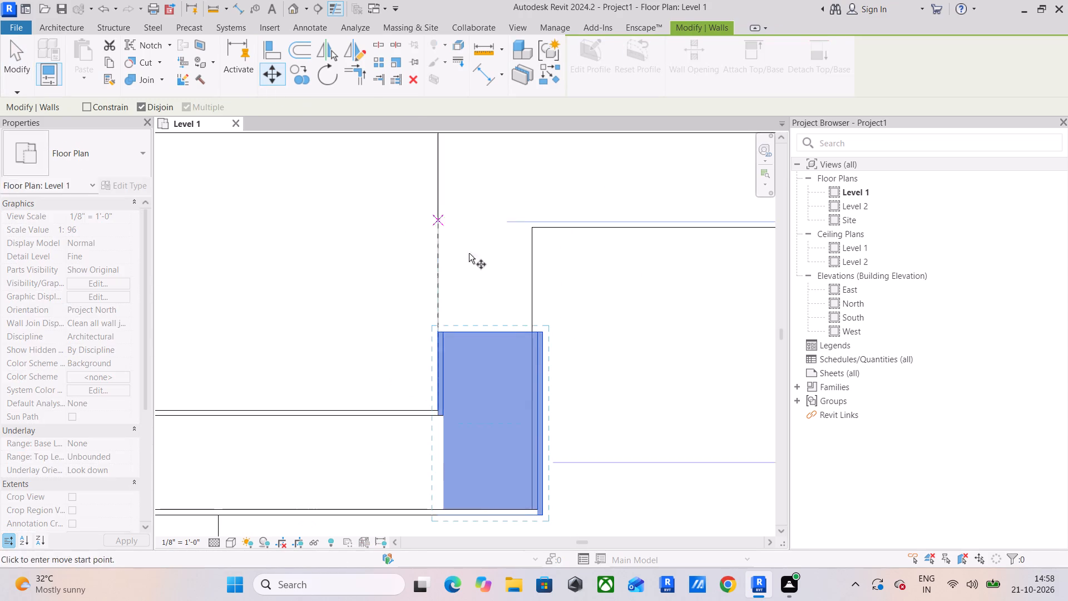
scroll(543, 331, "up", 4)
left_click(533, 332)
left_click(523, 331)
key("Escape")
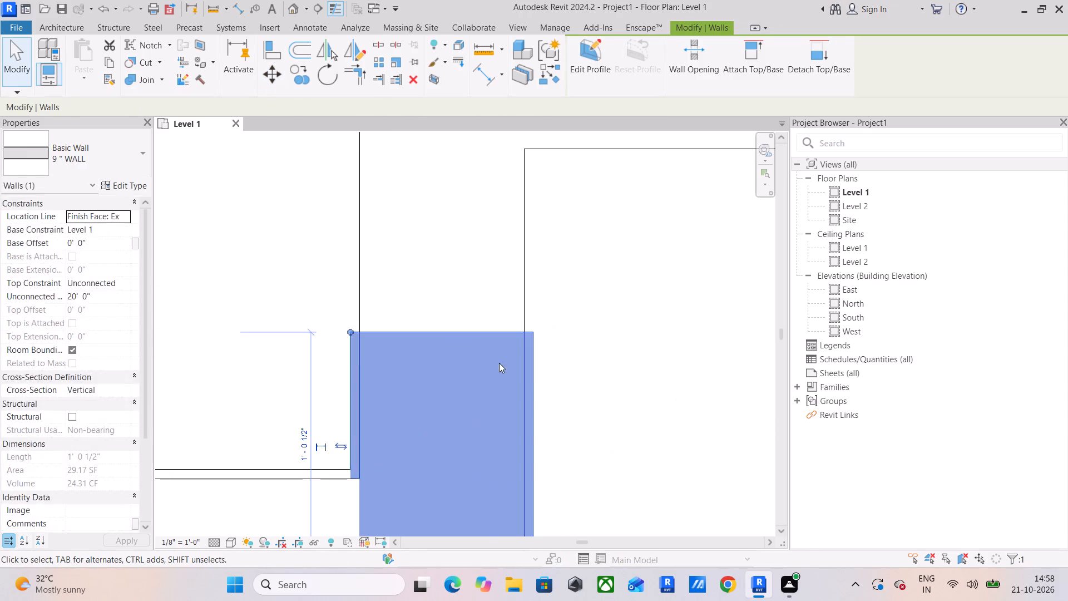
scroll(462, 364, "down", 3)
Stretch the vertical wall's upper end to the linked plan's top line, making it 2' 7 1/2" long.
left_click(461, 346)
scroll(463, 333, "down", 2)
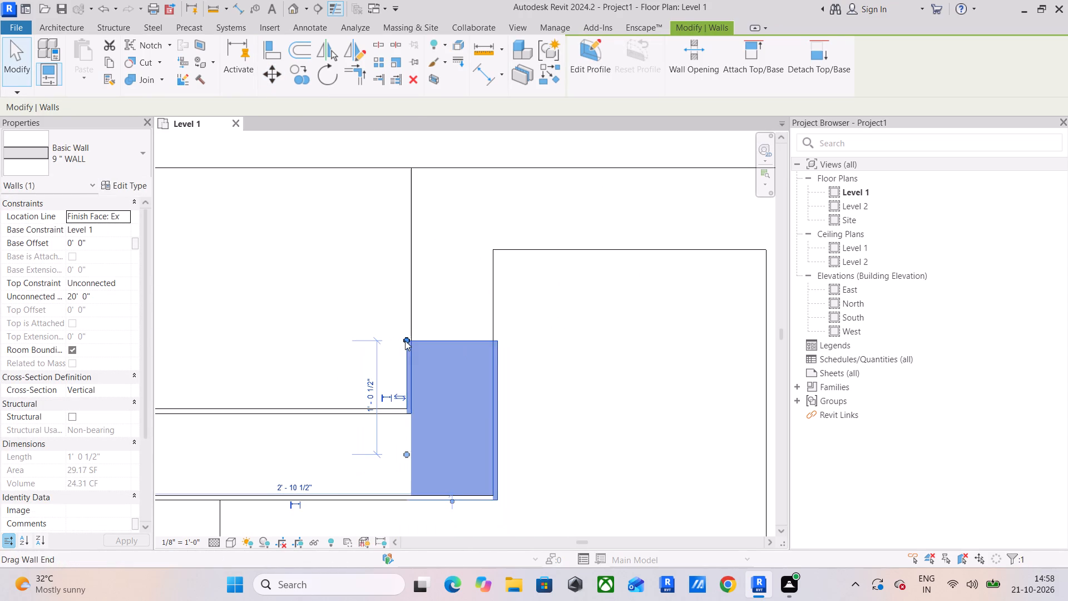
left_click_drag(405, 341, 406, 169)
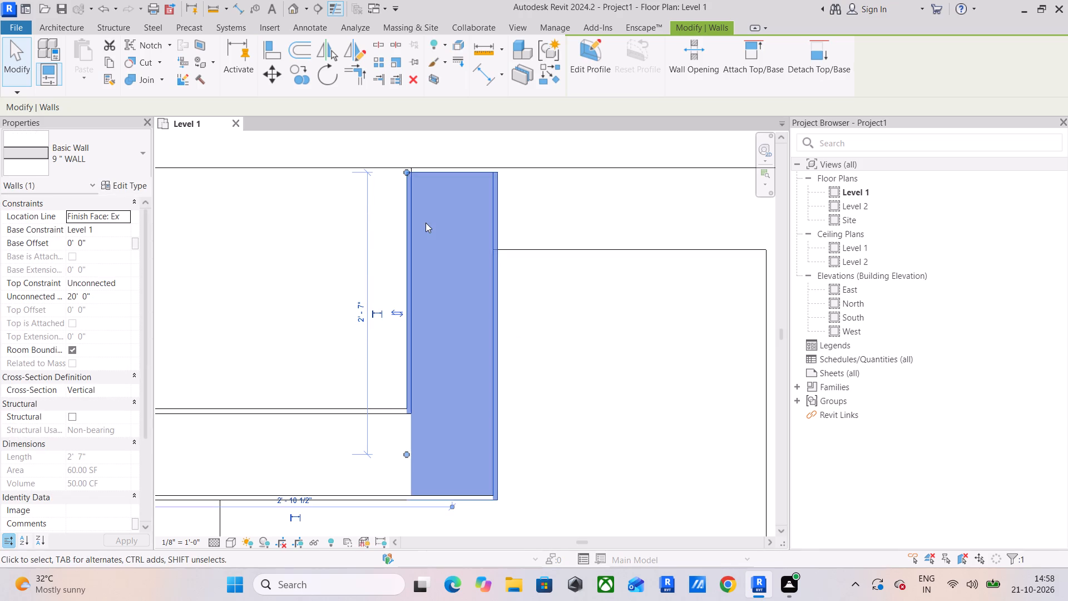
scroll(394, 159, "up", 4)
middle_click_drag(394, 242, 391, 432)
scroll(392, 403, "up", 5)
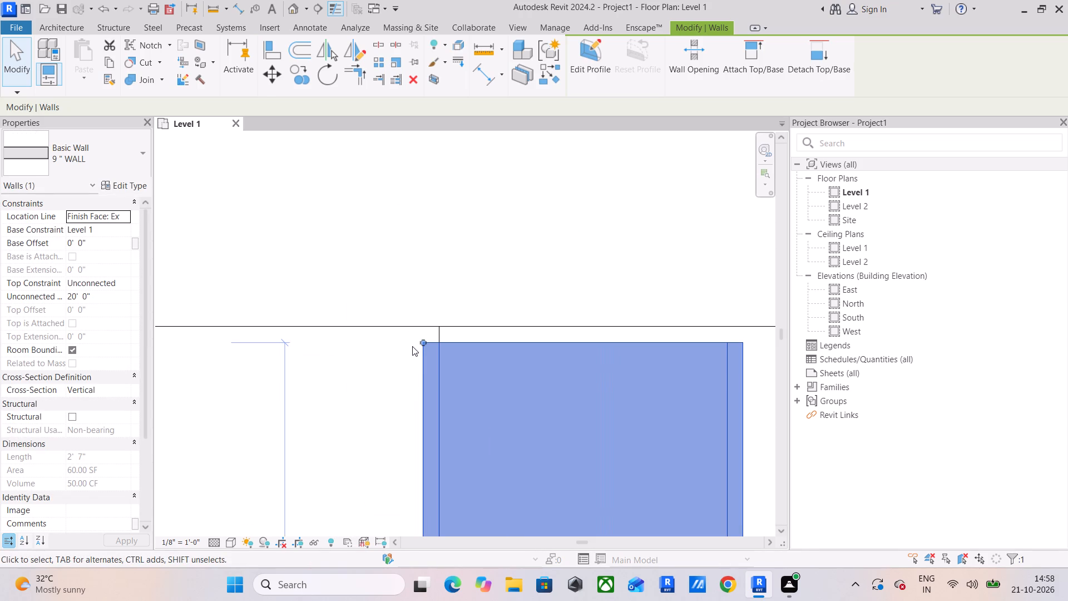
left_click_drag(422, 339, 426, 323)
scroll(378, 393, "down", 4)
middle_click_drag(380, 395, 342, 342)
left_click(320, 351)
scroll(389, 386, "down", 3)
middle_click_drag(405, 389, 249, 352)
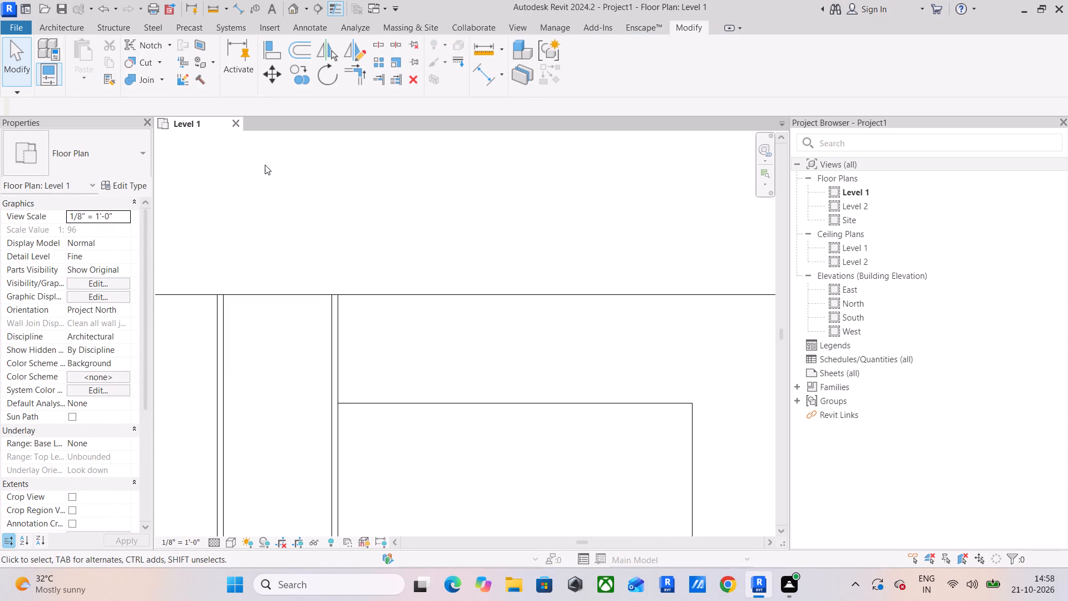
Draw a similar 9 " WALL 1' 6" long rightward from the vertical wall along the plan's inner line, flipped to the outer side.
left_click(331, 329)
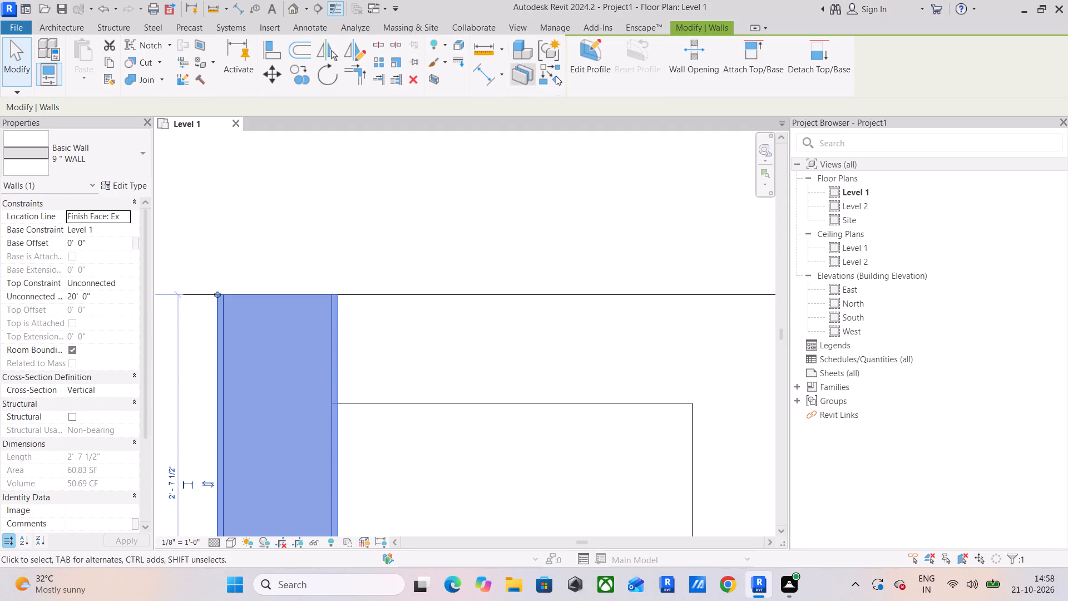
left_click(556, 73)
left_click(340, 405)
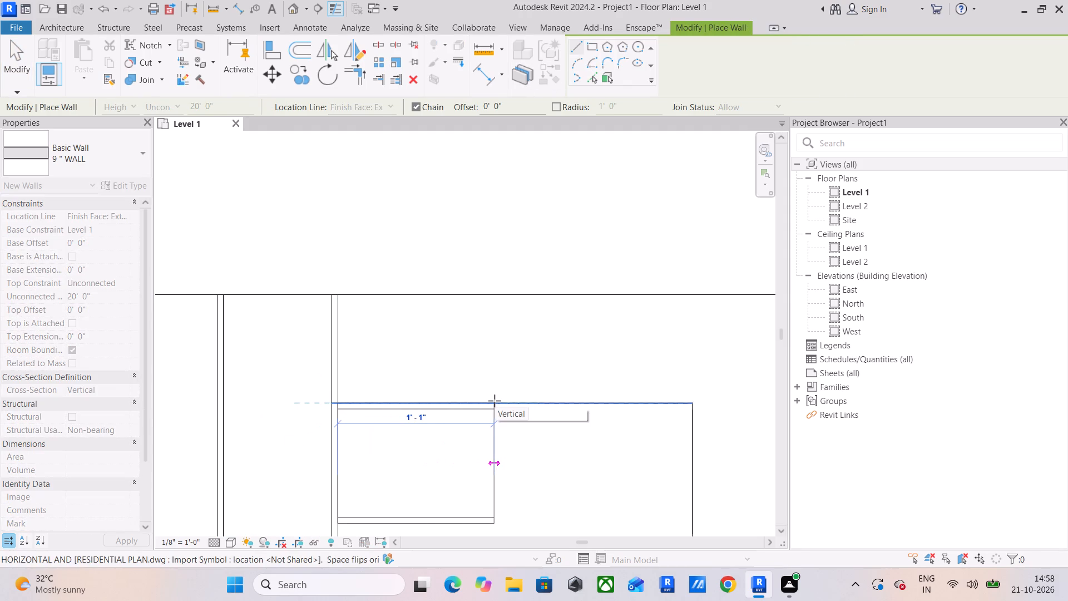
key("space")
left_click(495, 401)
key("Escape")
key("Escape")
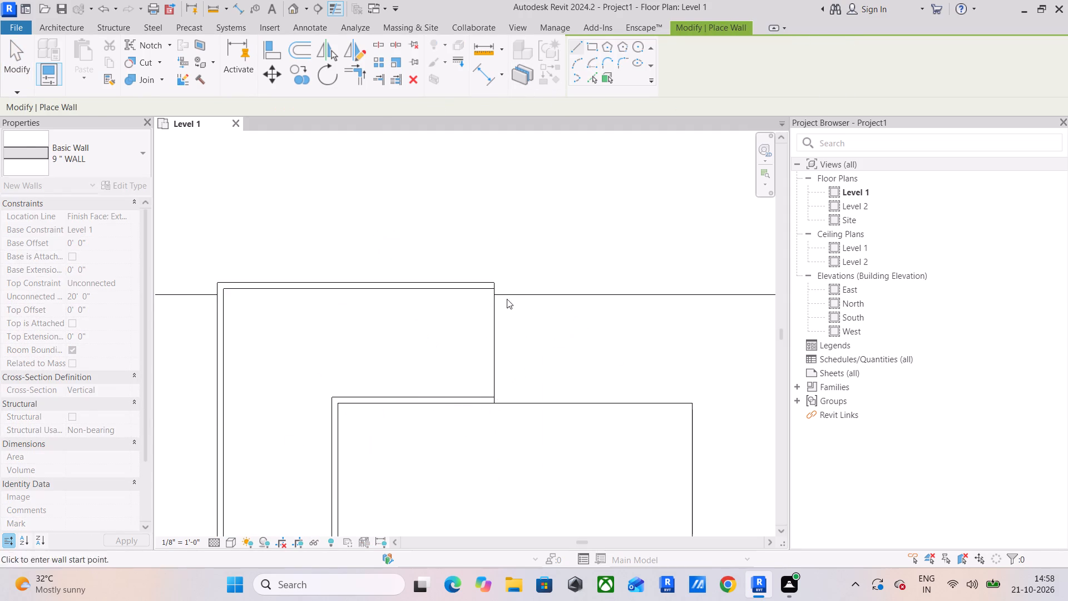
Move the new top horizontal wall down 1/2" so its outer core line meets the linked plan's top line.
left_click(494, 286)
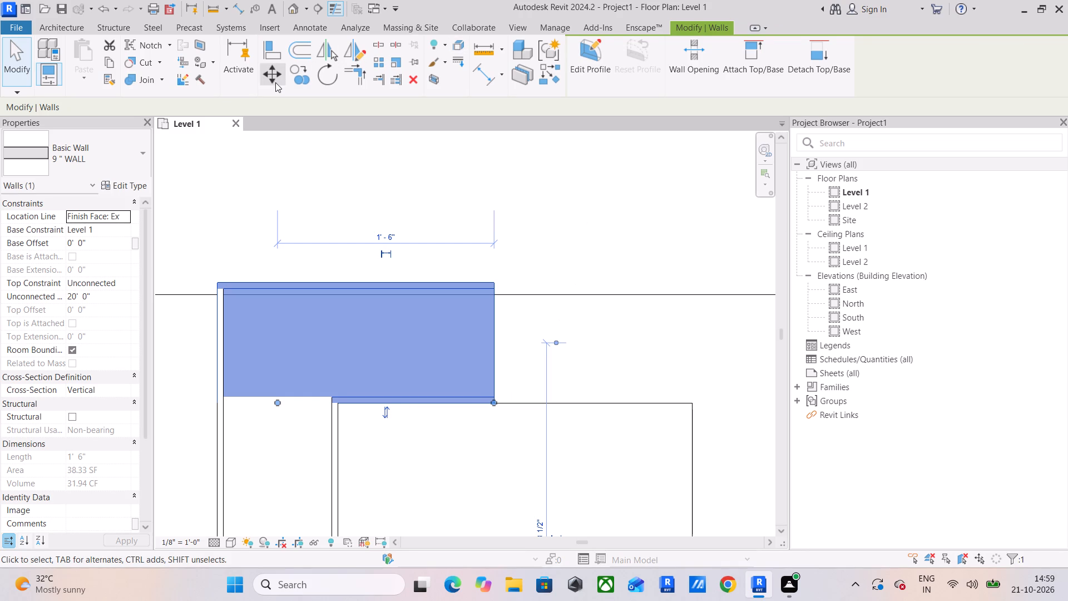
left_click(275, 82)
scroll(503, 283, "up", 5)
left_click(483, 293)
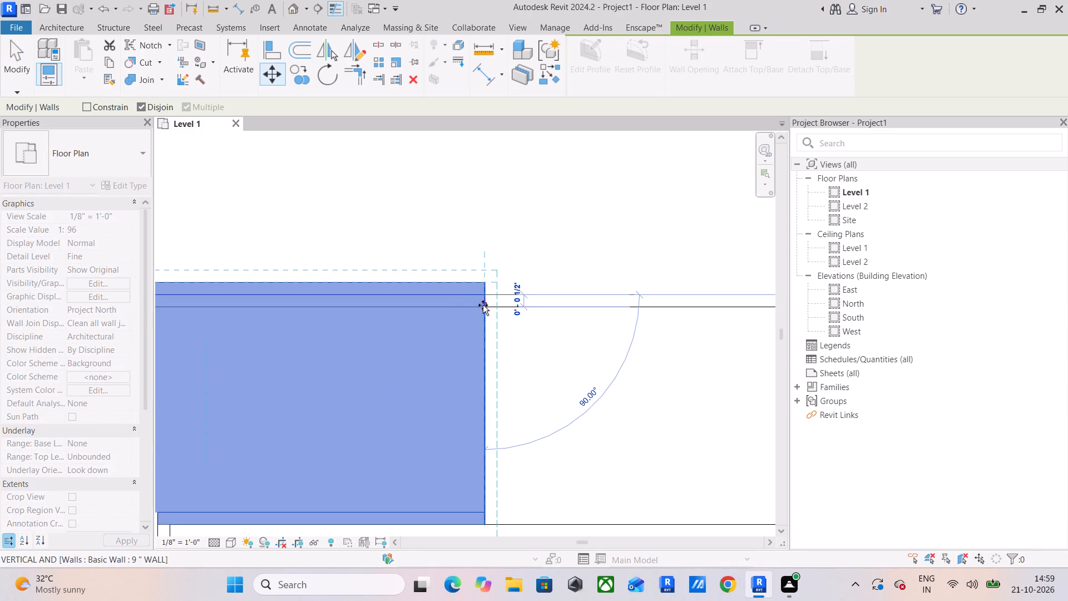
left_click(484, 308)
scroll(532, 382, "down", 3)
middle_click_drag(532, 382, 481, 274)
scroll(497, 360, "down", 4)
key("Escape")
Stretch the top wall's right end past the Kitchen, Bath and Bed Room to the plan's outer corner, making it 34' 4 1/2" long.
left_click(473, 367)
scroll(473, 367, "down", 6)
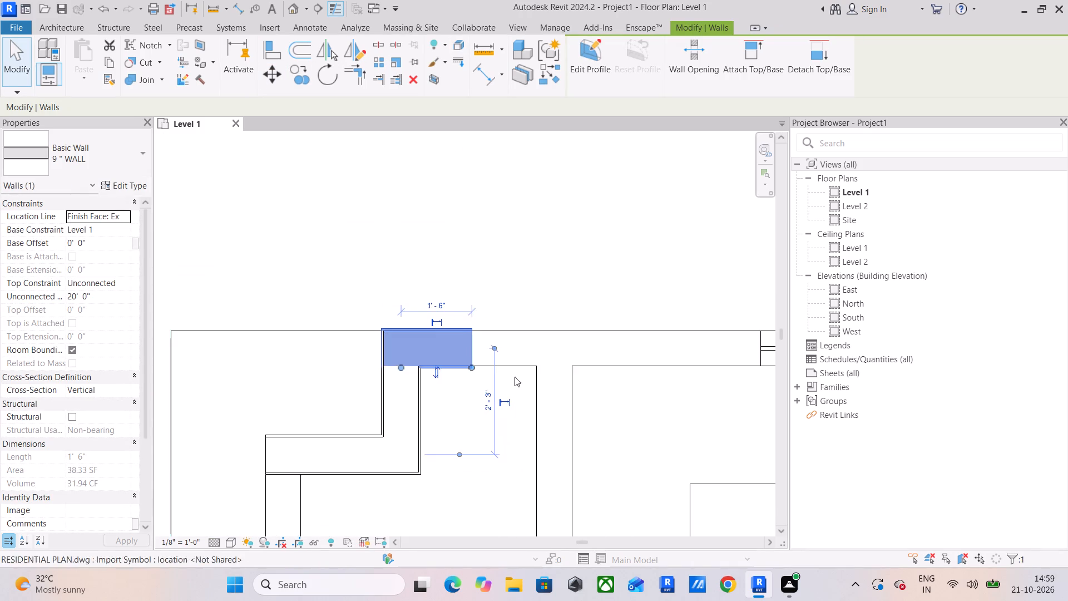
middle_click_drag(537, 381, 408, 357)
left_click_drag(344, 344, 729, 343)
middle_click_drag(722, 344, 348, 348)
left_click_drag(354, 347, 676, 347)
scroll(676, 347, "down", 3)
middle_click_drag(675, 347, 412, 353)
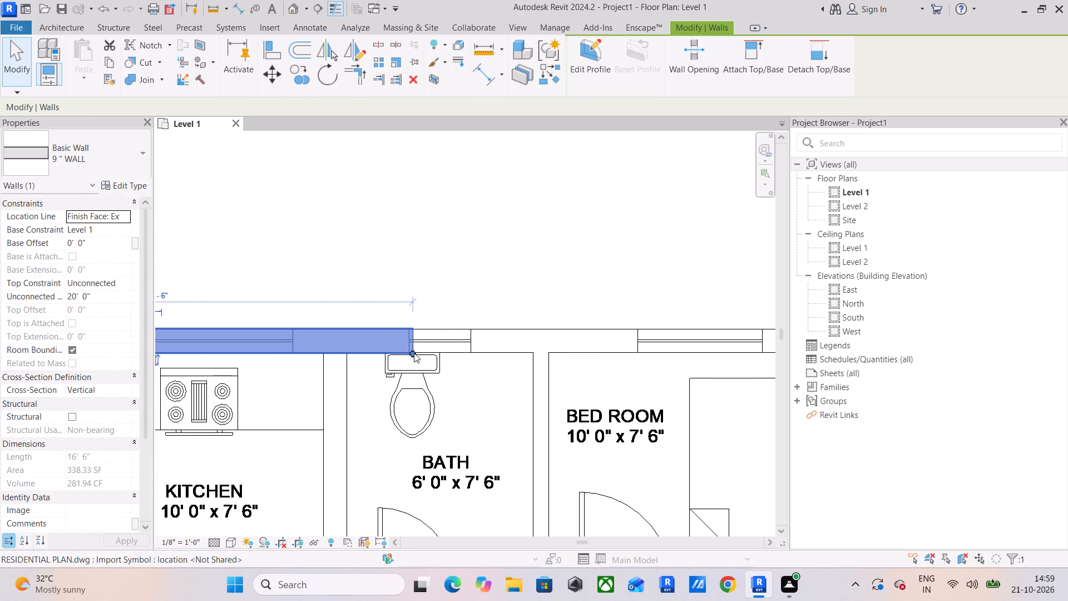
left_click_drag(414, 353, 658, 351)
scroll(658, 351, "down", 4)
middle_click_drag(647, 353, 448, 360)
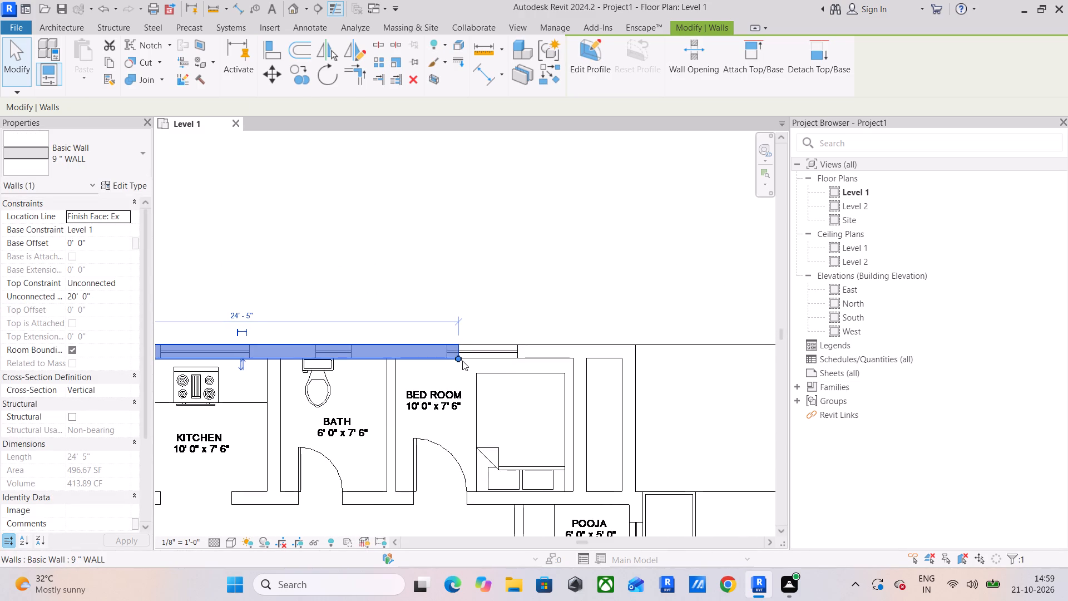
left_click_drag(459, 359, 634, 359)
scroll(551, 401, "down", 2)
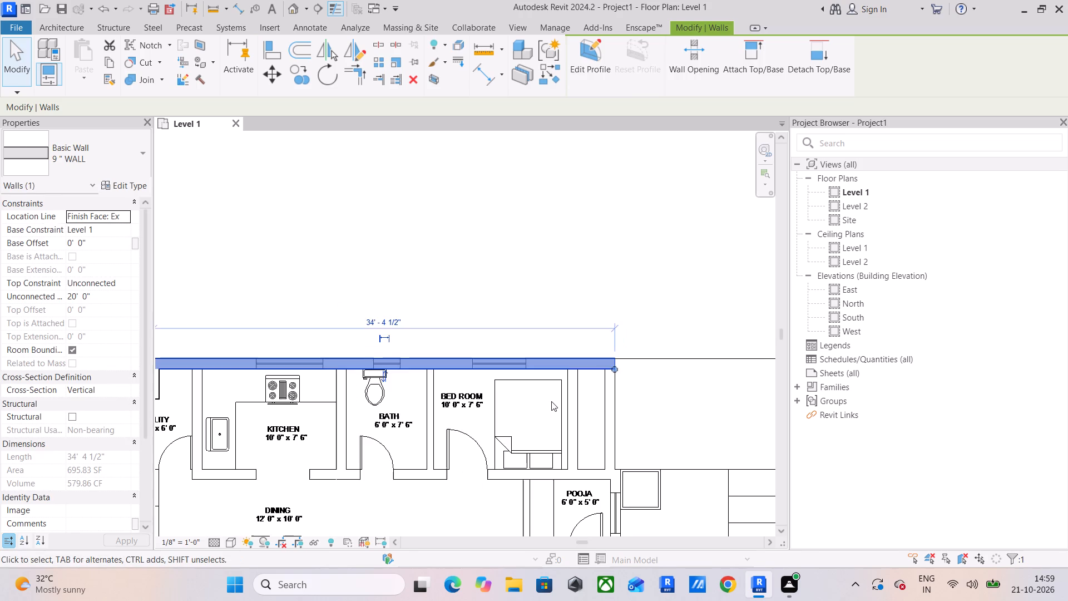
key("Escape")
Start a wall similar to the top 9 " WALL with its location line set to Wall Centerline.
middle_click_drag(464, 392, 676, 373)
middle_click_drag(599, 374, 456, 375)
middle_click_drag(456, 375, 638, 365)
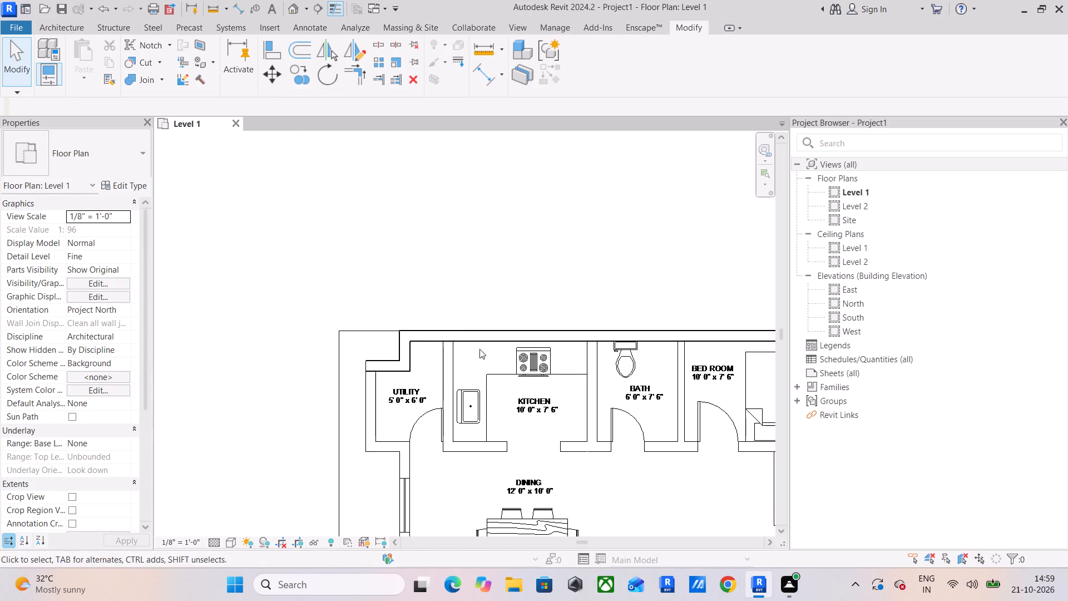
scroll(459, 327, "up", 3)
left_click(471, 343)
left_click(557, 70)
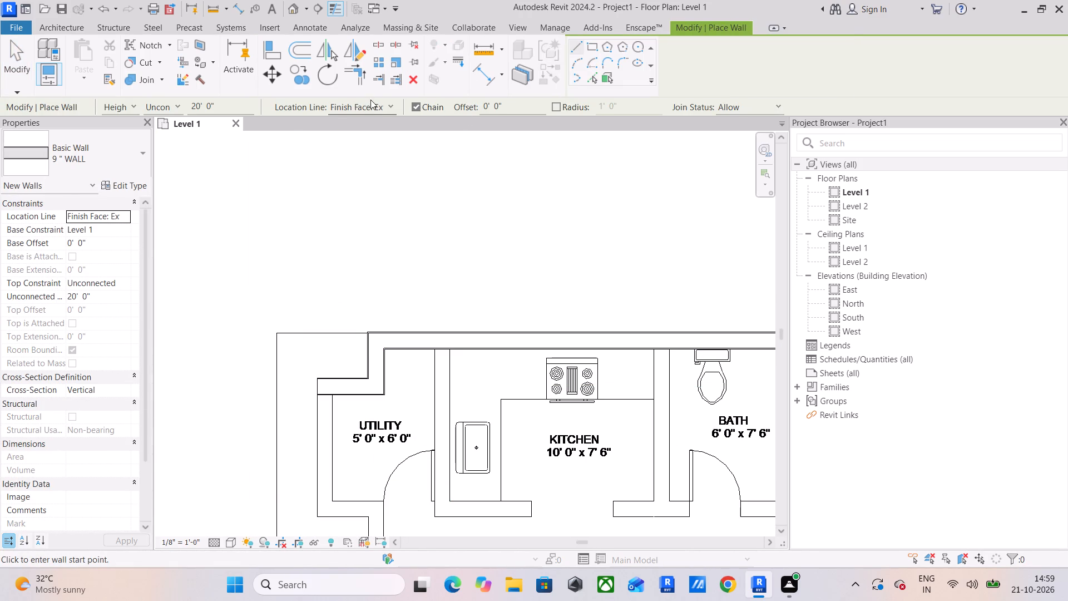
left_click(383, 103)
left_click(379, 131)
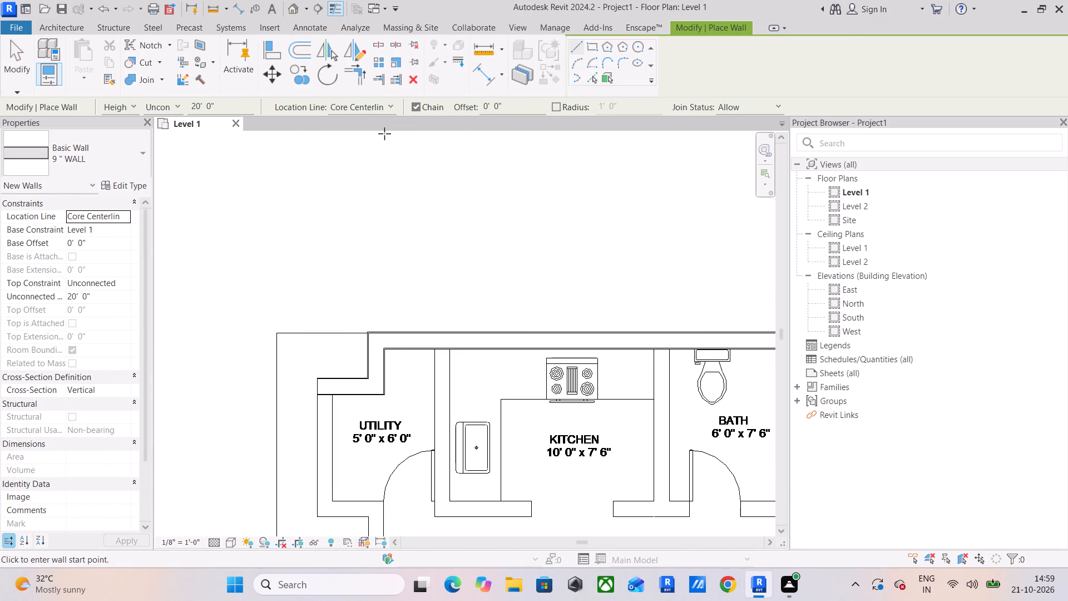
left_click(388, 107)
left_click(378, 119)
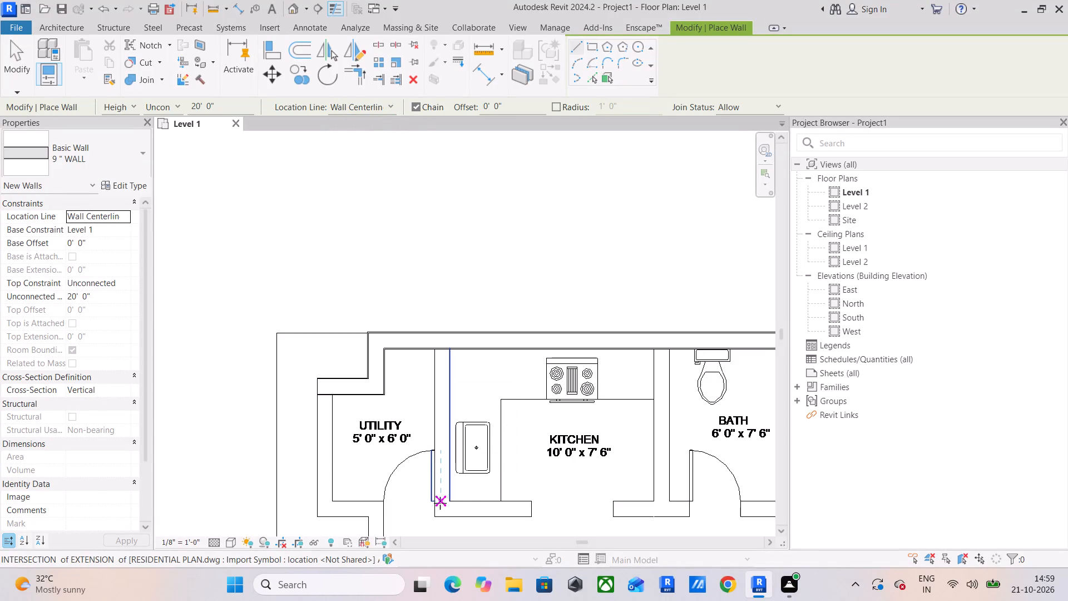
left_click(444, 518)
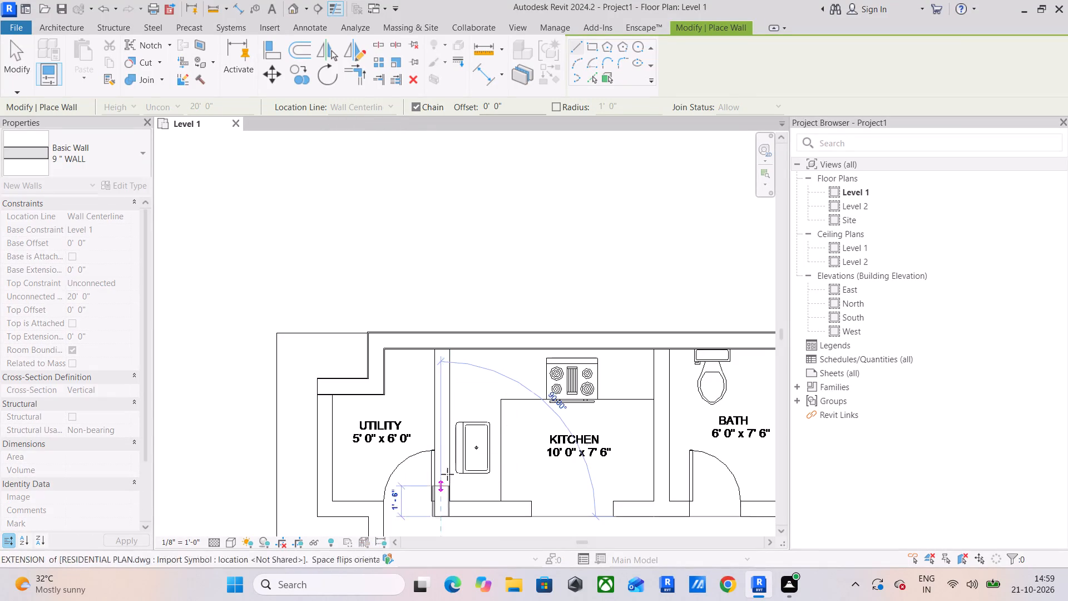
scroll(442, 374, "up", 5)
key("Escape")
Draw a vertical 9 " WALL between Utility and Kitchen, from the top wall down to the Kitchen's lower outer line.
middle_click_drag(442, 377, 457, 323)
left_click(454, 273)
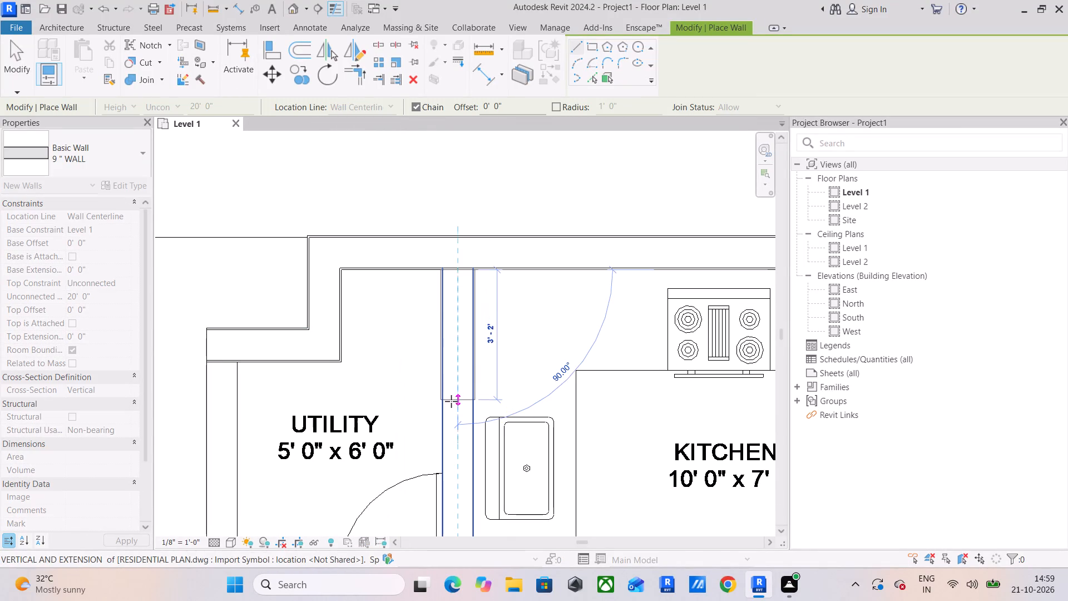
scroll(451, 404, "up", 4)
middle_click_drag(457, 432, 457, 245)
middle_click_drag(450, 441, 497, 235)
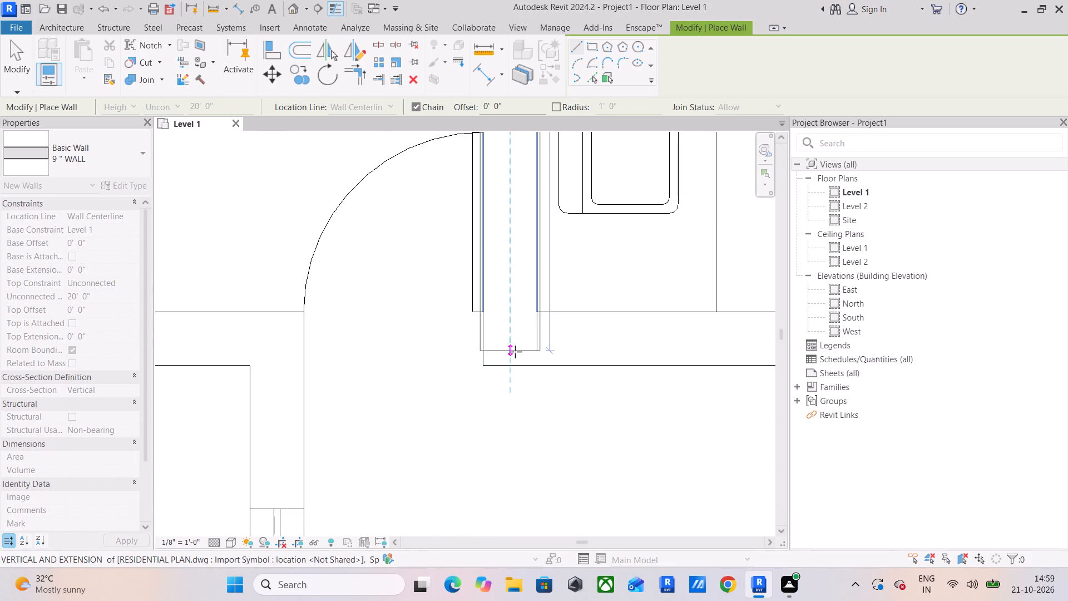
left_click(515, 364)
key("Escape")
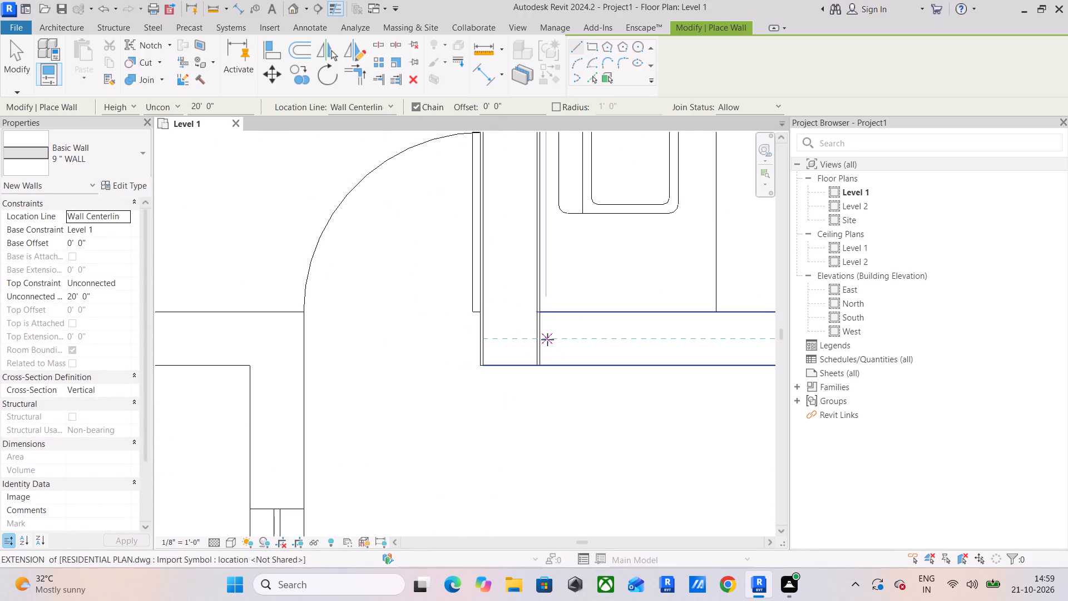
Draw a horizontal 9 " WALL along the Kitchen's lower side, from the Utility–Kitchen wall to the near edge of the Dining opening.
left_click(542, 339)
middle_click_drag(647, 338, 196, 341)
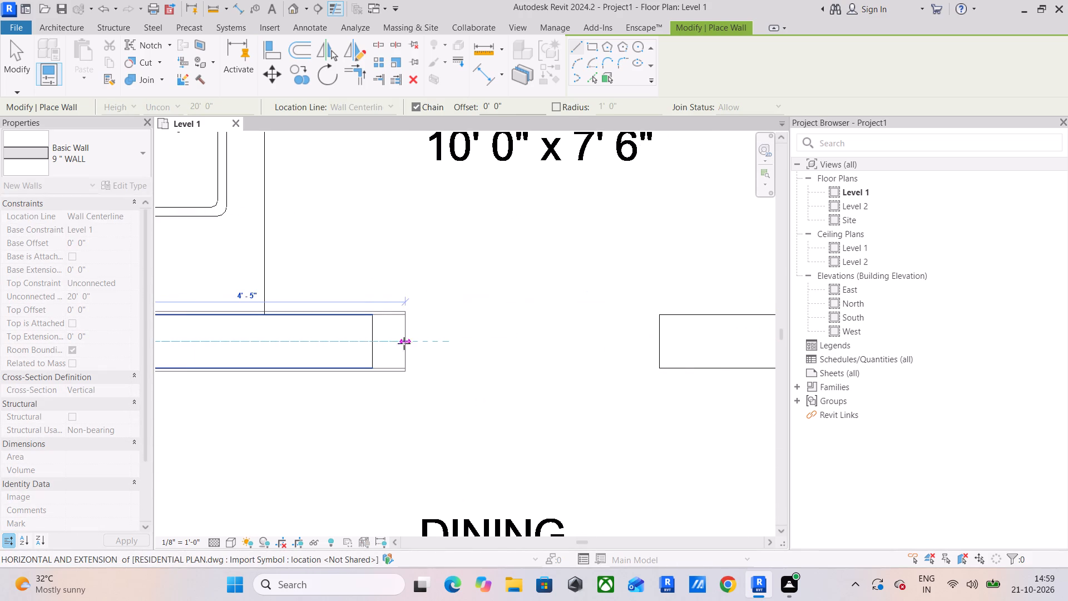
left_click(373, 345)
key("Escape")
Draw a horizontal 9 " WALL from the opening's far edge below Bath and Bed Room to the outer corner above Pooja.
middle_click_drag(535, 352, 266, 367)
left_click(391, 356)
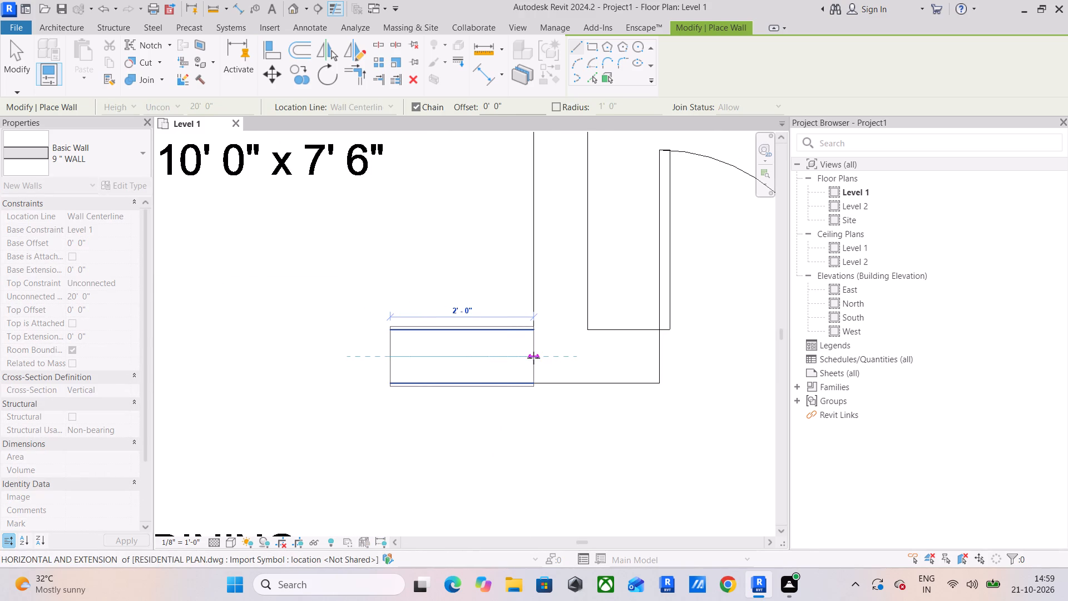
scroll(662, 360, "down", 5)
middle_click_drag(662, 360, 508, 361)
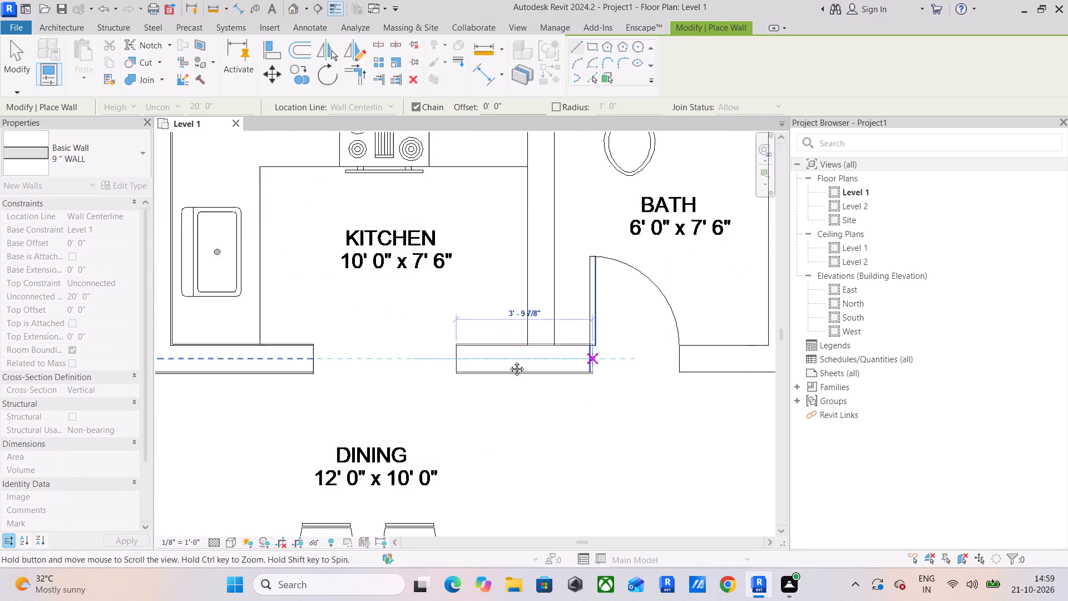
middle_click_drag(508, 361, 238, 361)
scroll(599, 362, "down", 3)
middle_click_drag(612, 362, 358, 354)
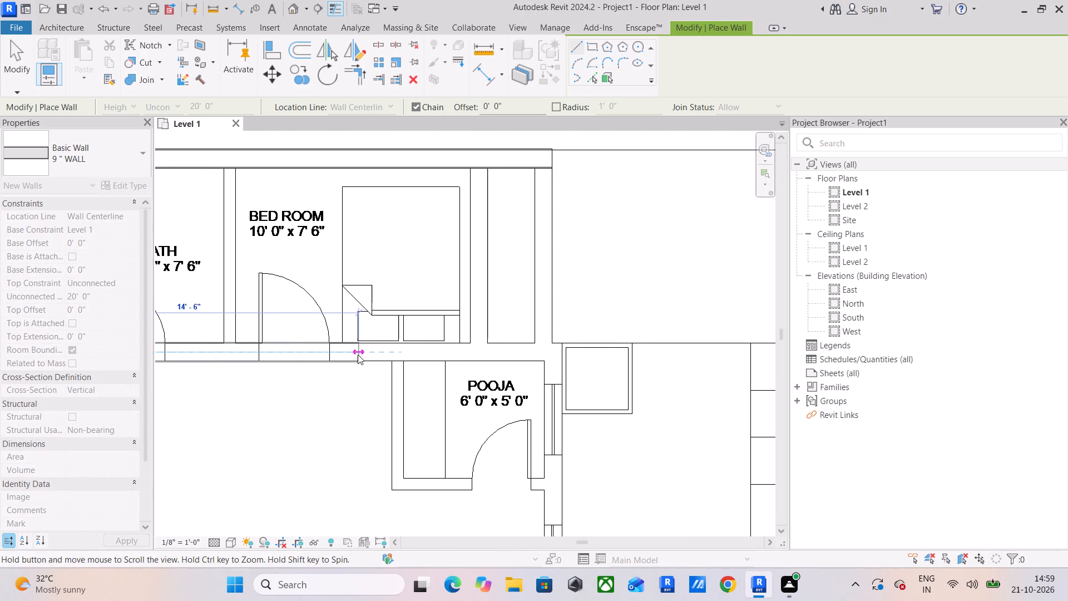
scroll(563, 358, "up", 5)
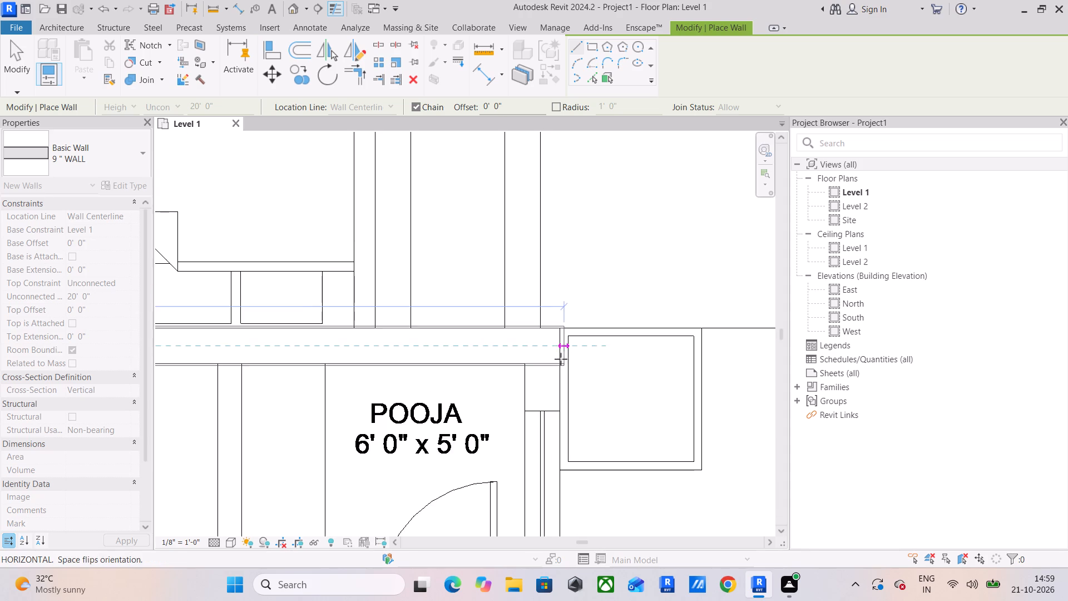
scroll(560, 359, "up", 5)
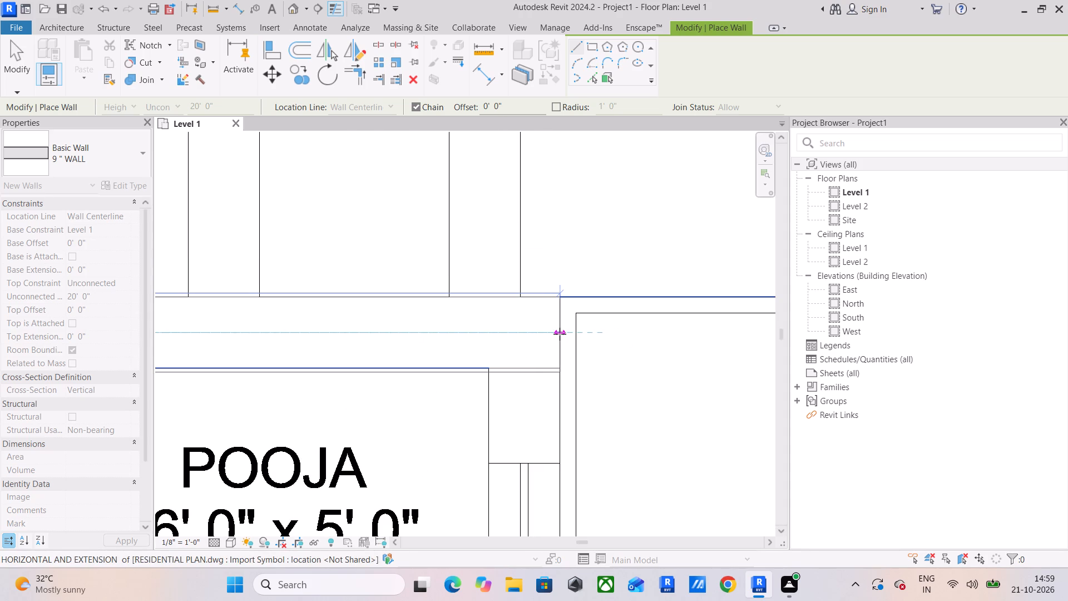
left_click(560, 334)
scroll(477, 342, "down", 2)
key("Escape")
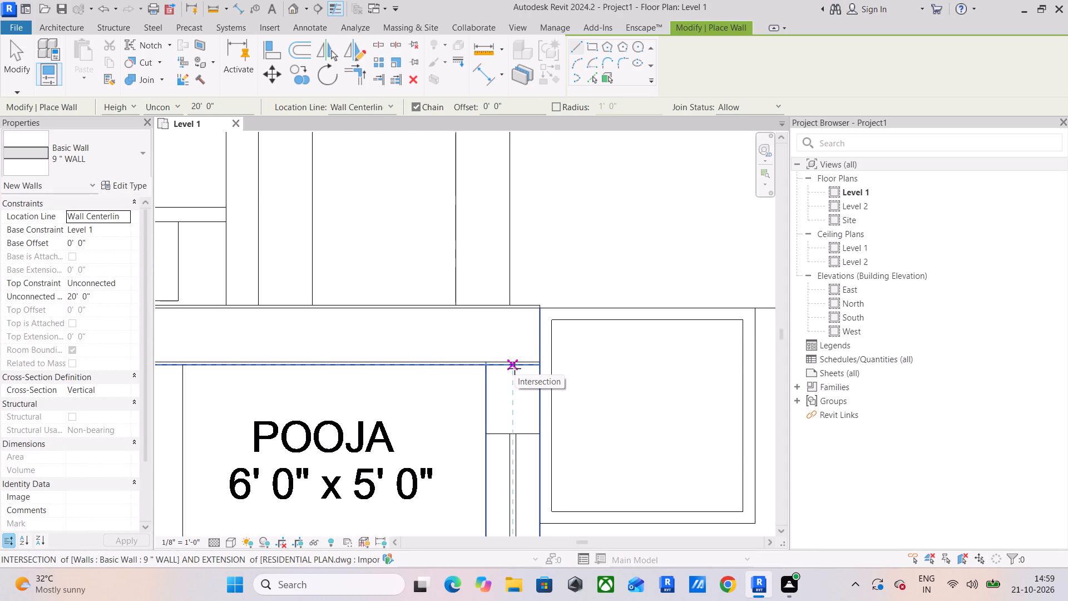
Draw the right exterior 9 " WALL from above Pooja down past the Master Bed Room to the plan's lower corner.
left_click(515, 368)
scroll(517, 490, "down", 3)
middle_click_drag(517, 489, 526, 151)
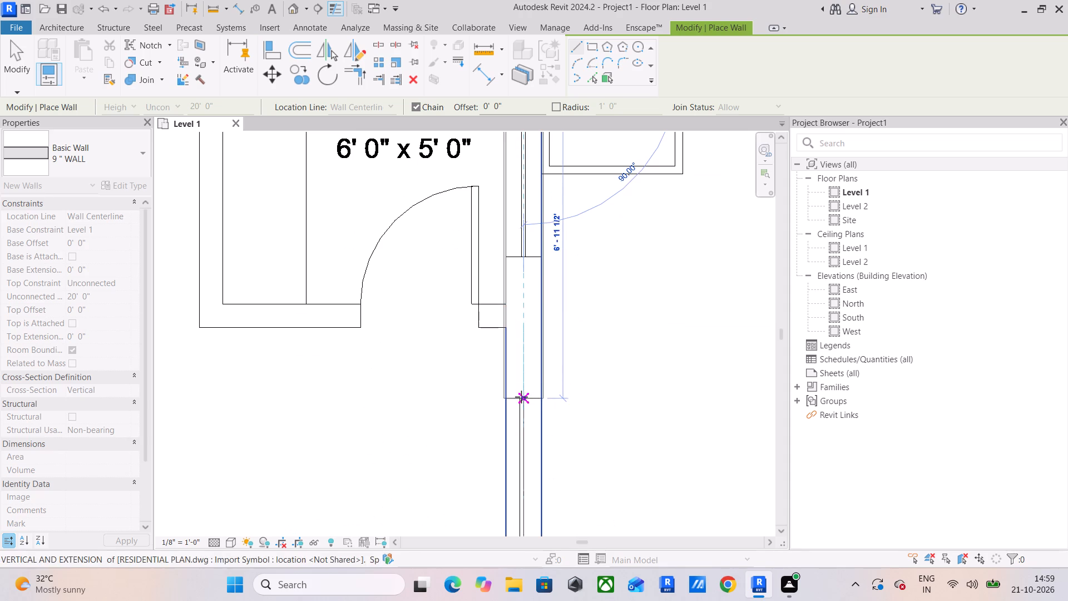
middle_click_drag(521, 398, 542, 117)
scroll(540, 430, "down", 3)
middle_click_drag(541, 430, 551, 266)
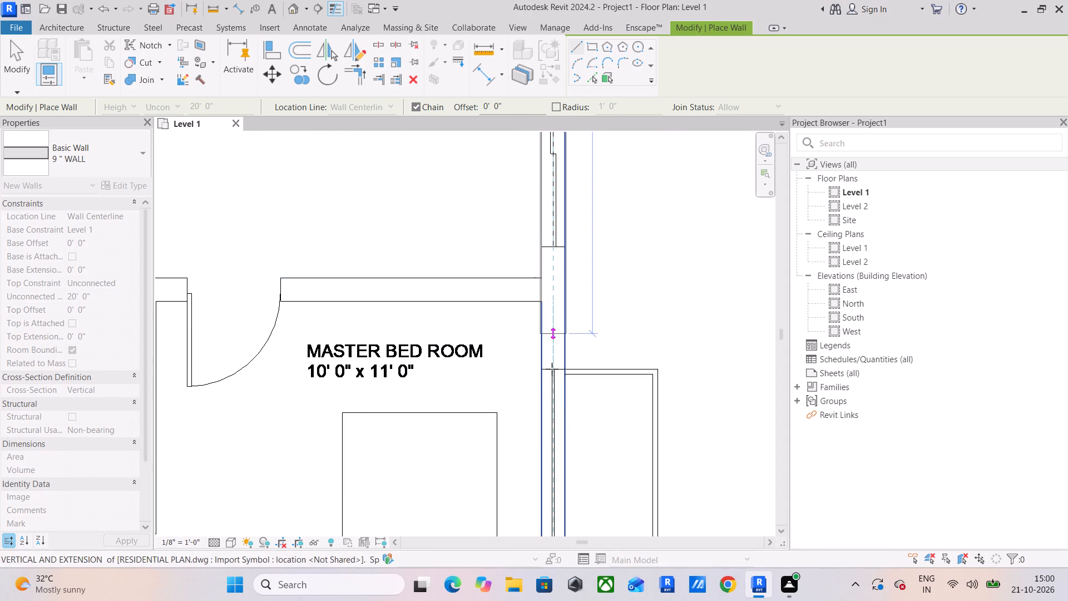
middle_click_drag(551, 385, 542, 115)
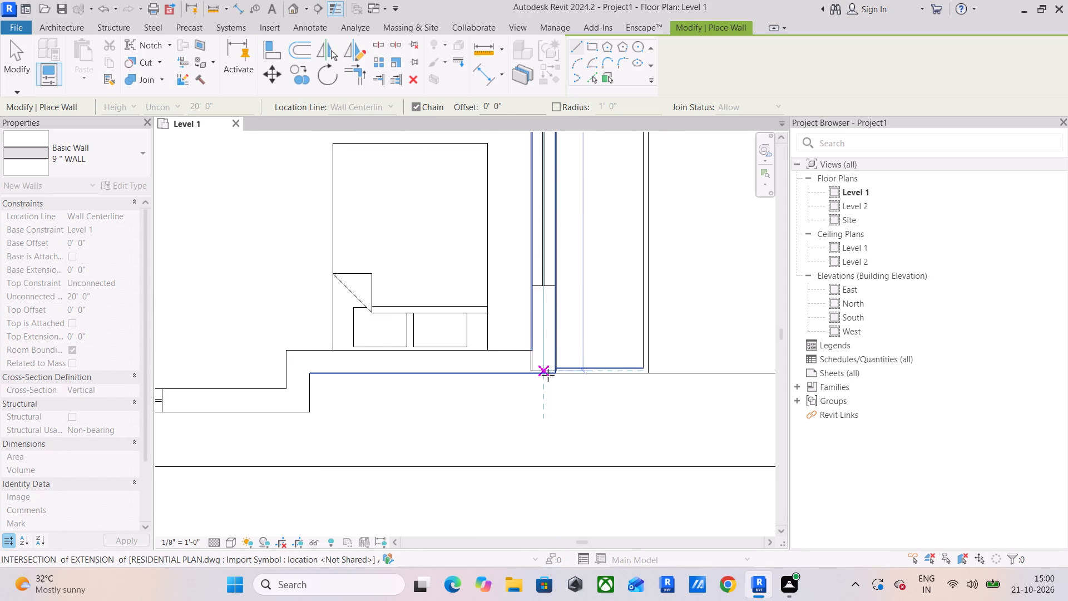
scroll(548, 375, "up", 12)
left_click(538, 370)
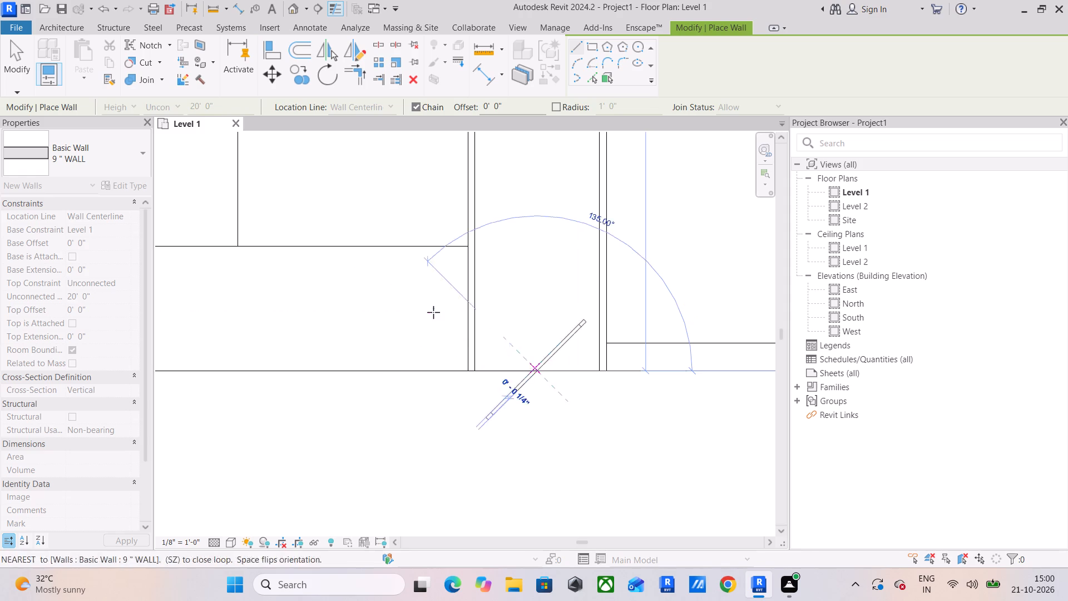
key("Escape")
Draw a 9 " WALL 7' 10 1/2" long leftward from the right exterior wall along the Master Bed Room's bottom to the jog.
left_click_drag(467, 311, 452, 311)
scroll(315, 294, "down", 1)
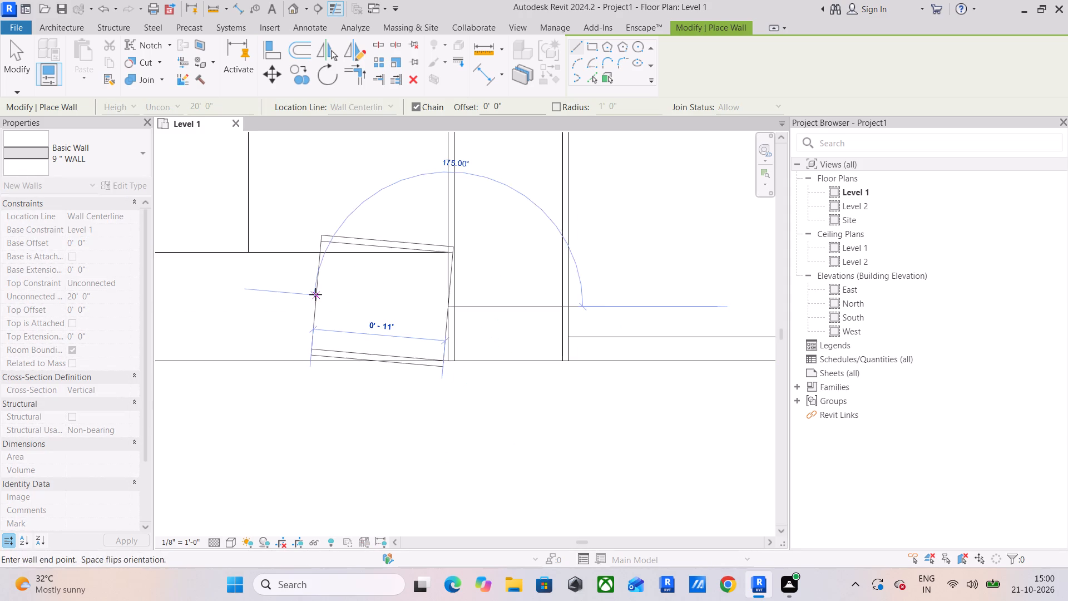
middle_click_drag(319, 311, 857, 328)
scroll(421, 329, "down", 8)
middle_click_drag(364, 338, 688, 336)
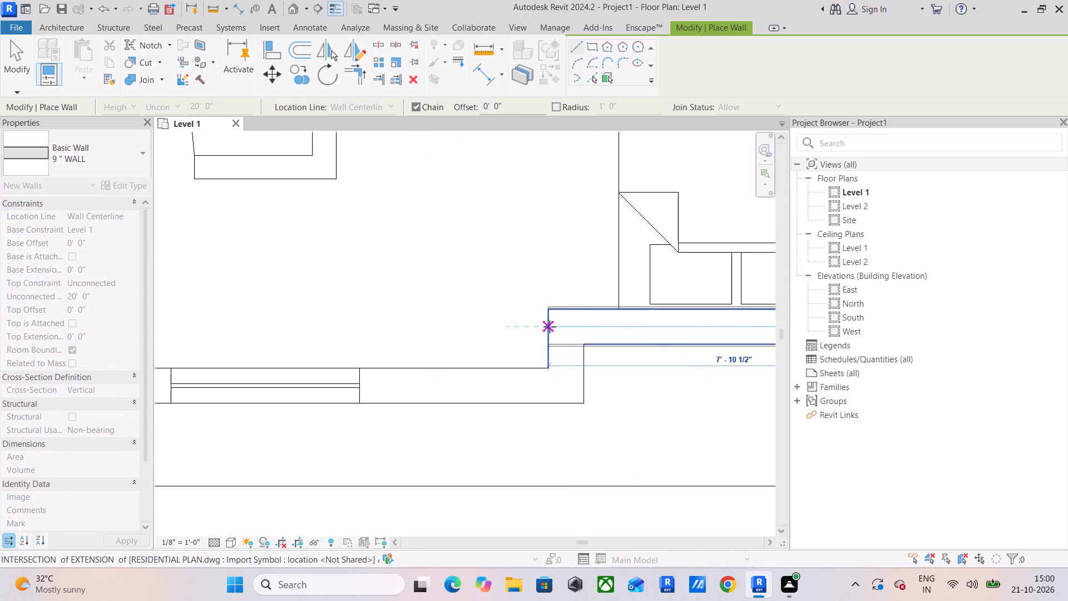
left_click(550, 327)
key("Escape")
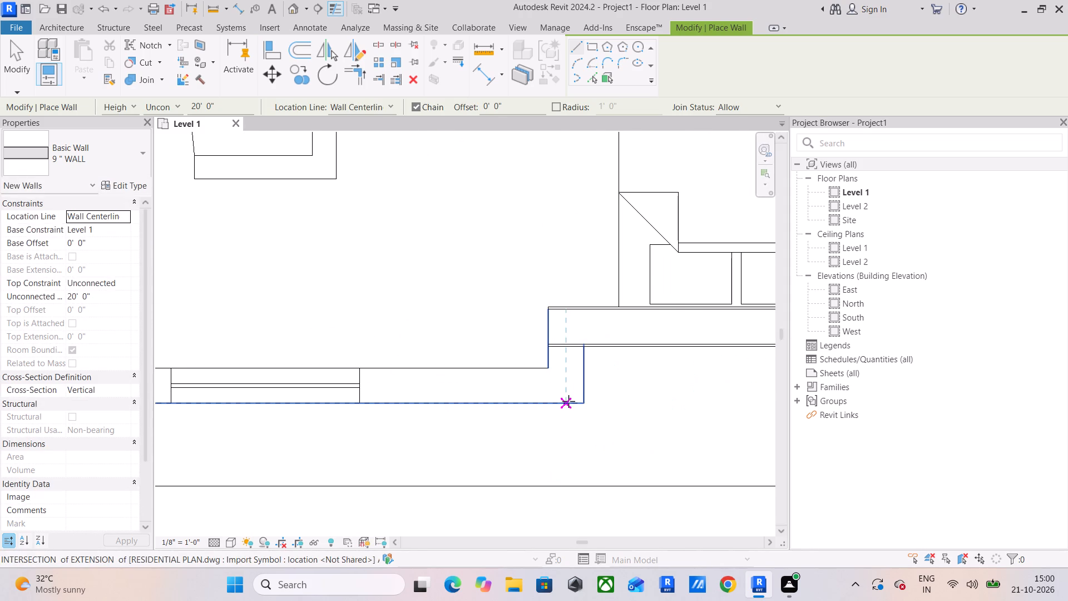
Draw the short vertical 9 " WALL at the Master Bed Room's bottom jog, joining the lower plan line to the wall above.
left_click(568, 401)
left_click(570, 350)
key("Escape")
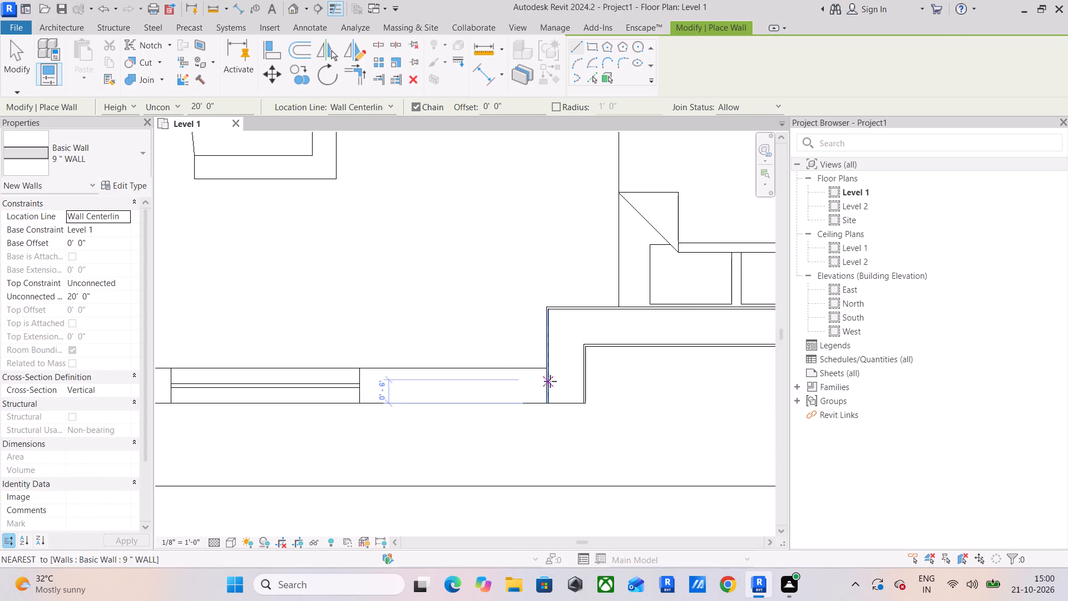
Draw a 9 " WALL 10' 8 1/2" long leftward from the jog through the bottom window to the plan corner beside the entrance.
left_click(543, 386)
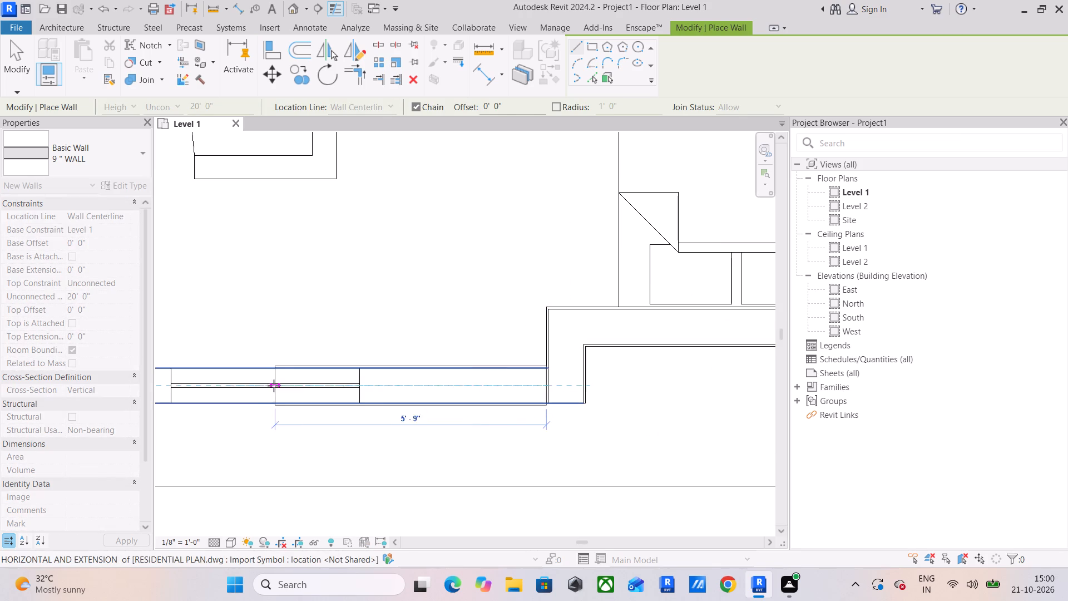
scroll(267, 386, "down", 4)
middle_click_drag(267, 386, 686, 383)
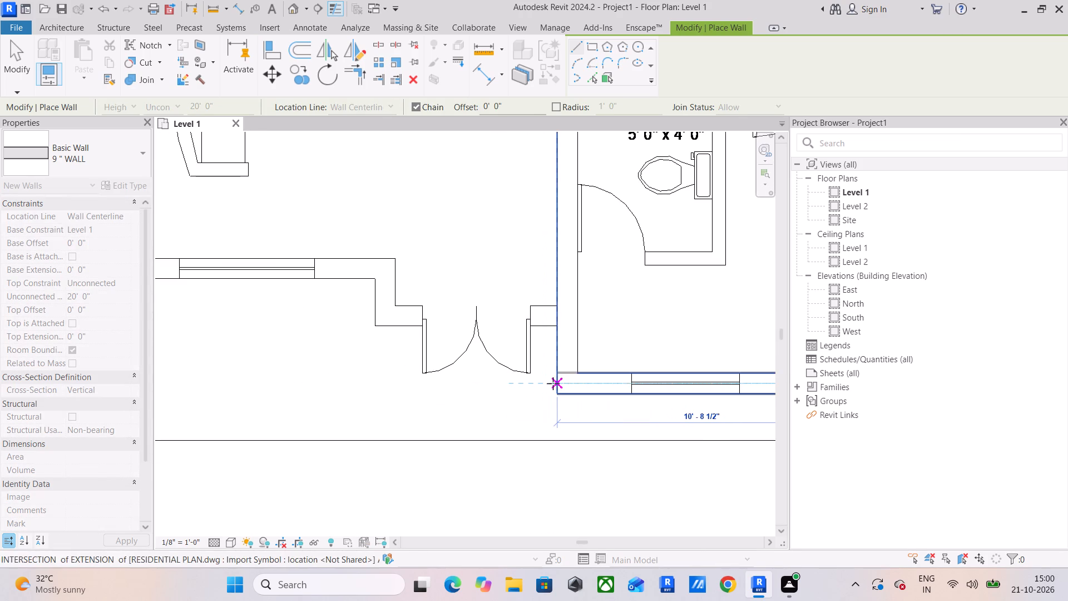
left_click(553, 383)
key("Escape")
Draw a vertical 9 " WALL from the bottom wall up between Living and Toilet to the Toilet's top outer line.
scroll(566, 372, "up", 6)
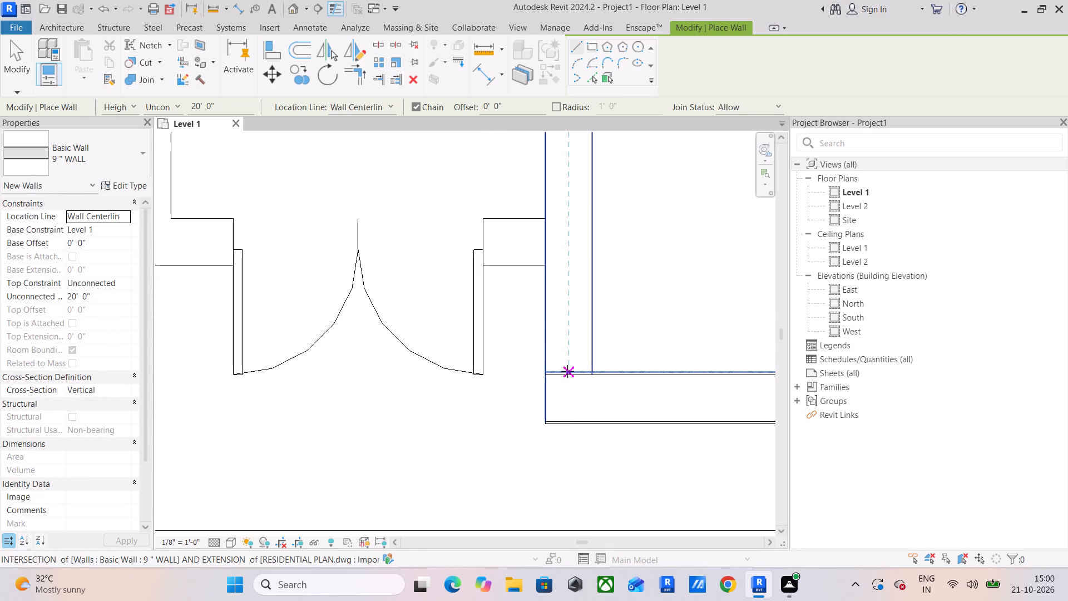
left_click(569, 371)
scroll(574, 275, "down", 5)
middle_click_drag(568, 210, 552, 509)
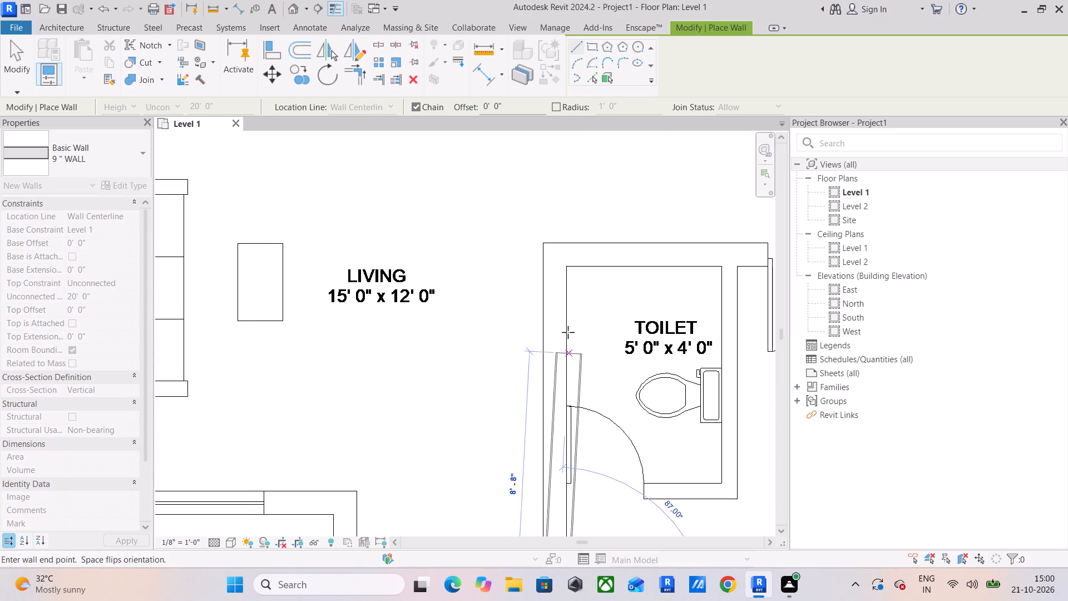
left_click(555, 244)
key("Escape")
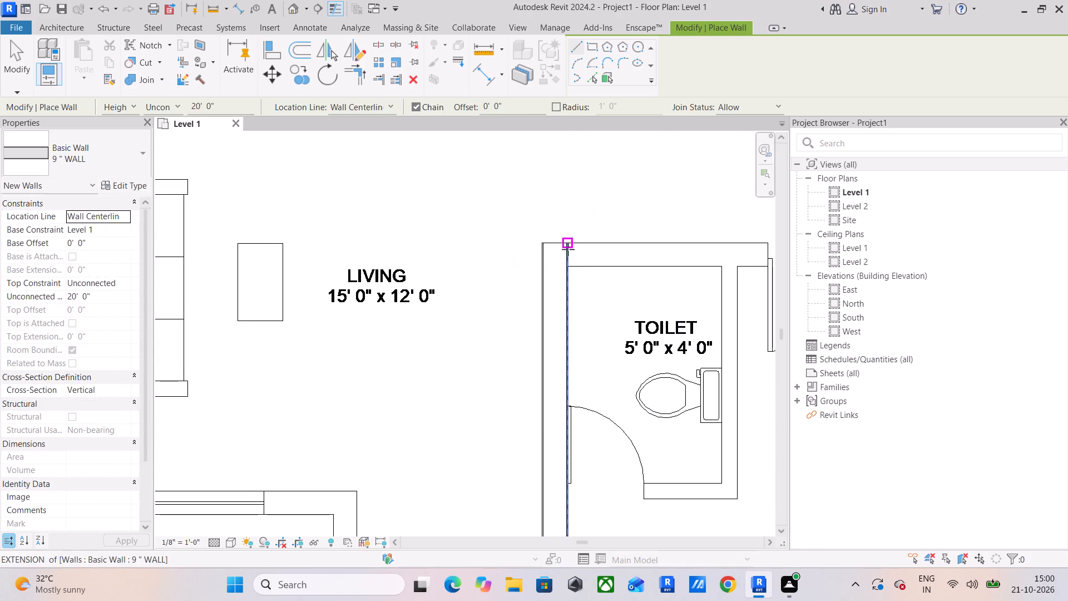
Draw a horizontal 9 " WALL 17' 10" long above Toilet and Master Bed Room to the right exterior wall.
left_click(570, 257)
middle_click_drag(647, 252, 362, 254)
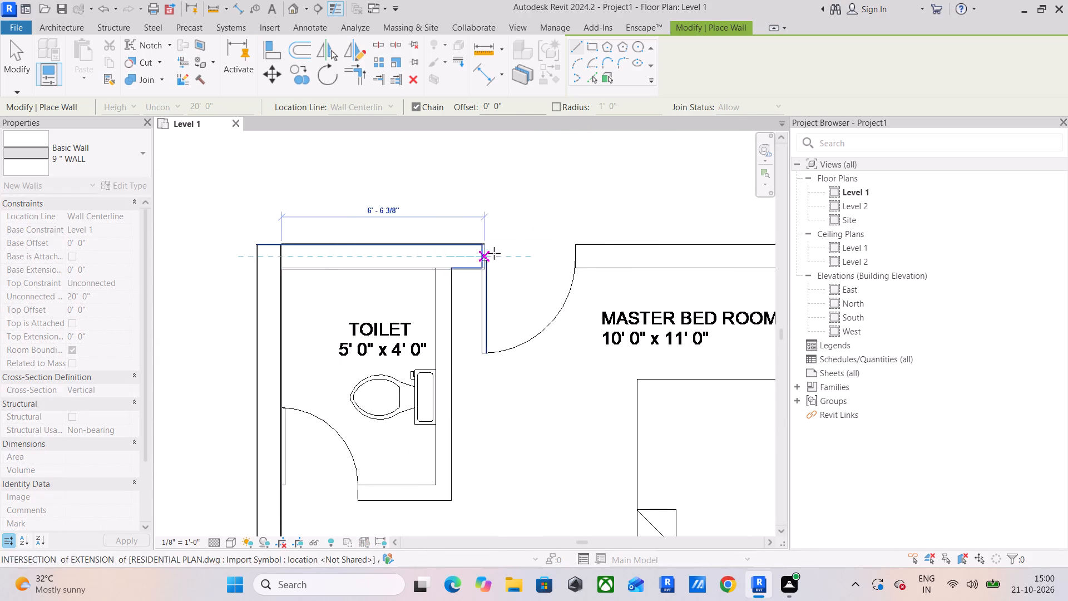
scroll(574, 253, "down", 4)
middle_click_drag(556, 253, 375, 253)
left_click(540, 248)
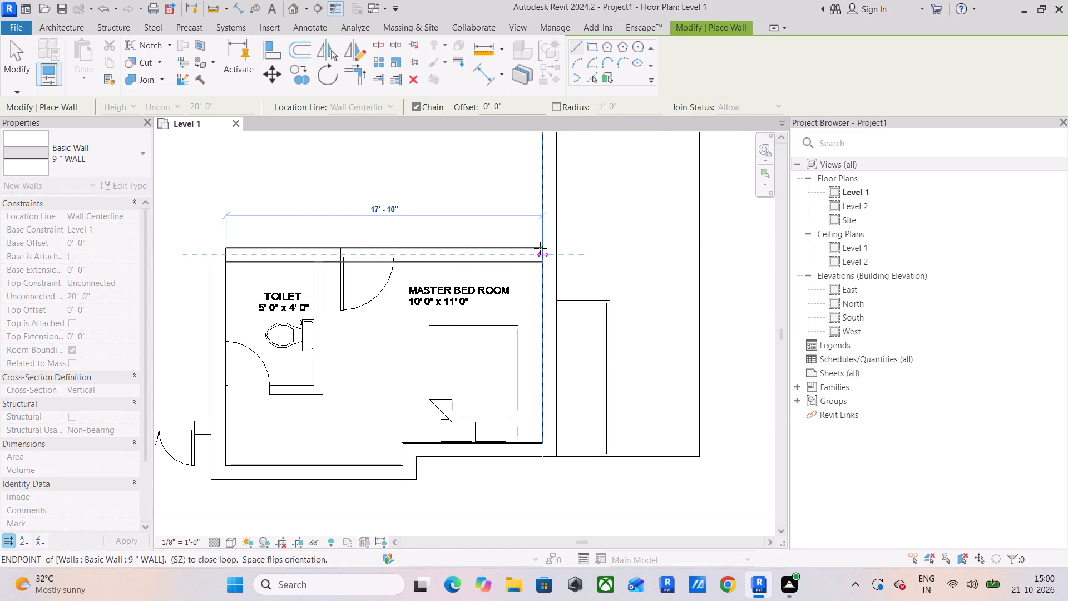
key("Escape")
Draw a horizontal 9 " WALL from the Living–Toilet wall leftward across the double-door entrance to the far side of the jog.
scroll(316, 263, "up", 4)
middle_click_drag(317, 264, 677, 238)
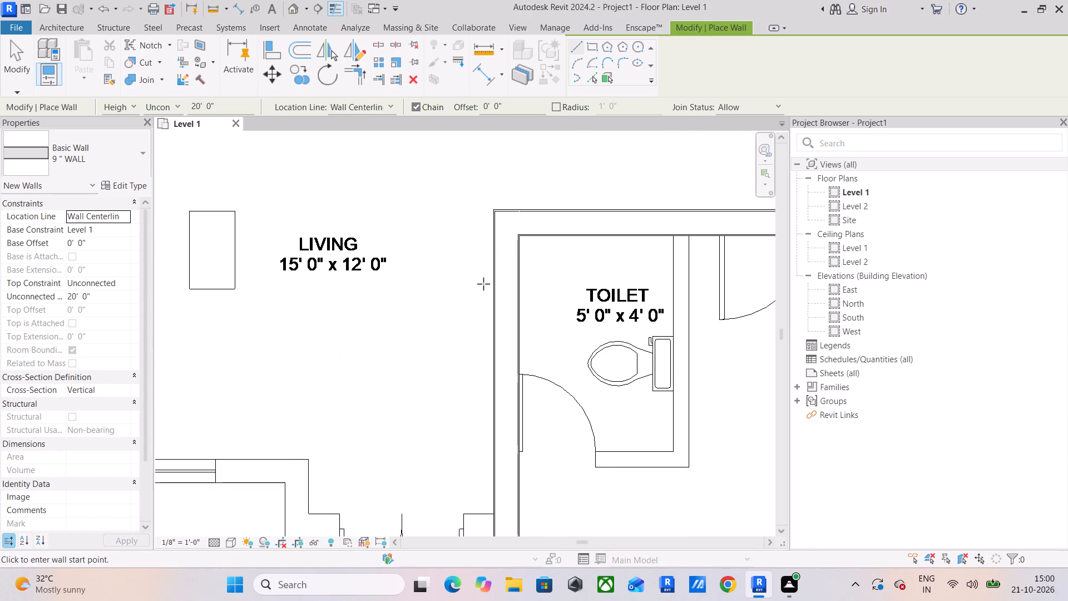
scroll(483, 285, "down", 1)
middle_click_drag(483, 347, 568, 136)
scroll(556, 284, "up", 4)
left_click(592, 277)
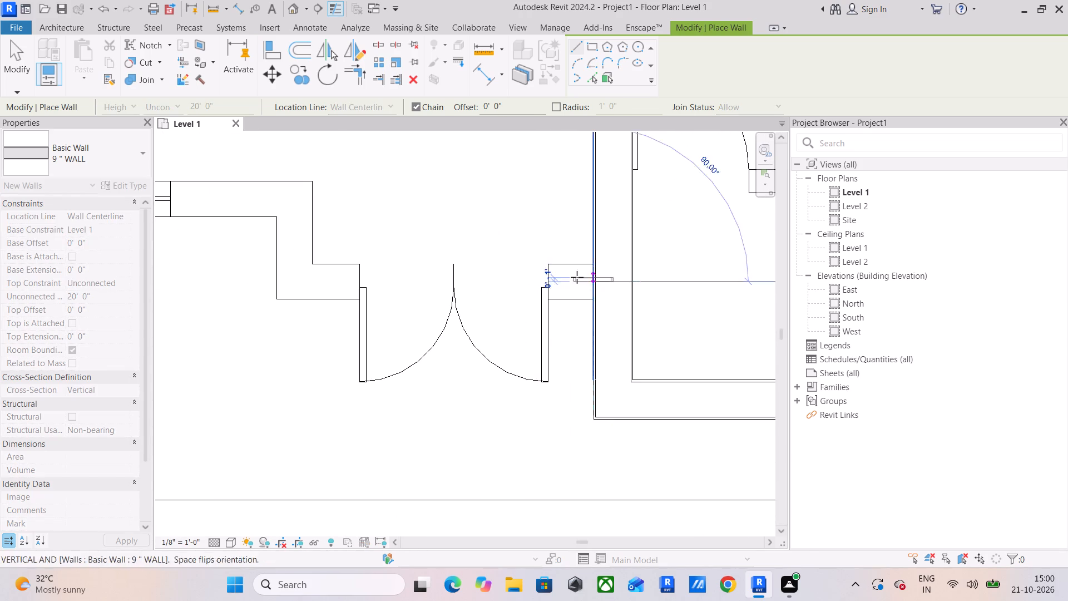
left_click(278, 274)
key("Escape")
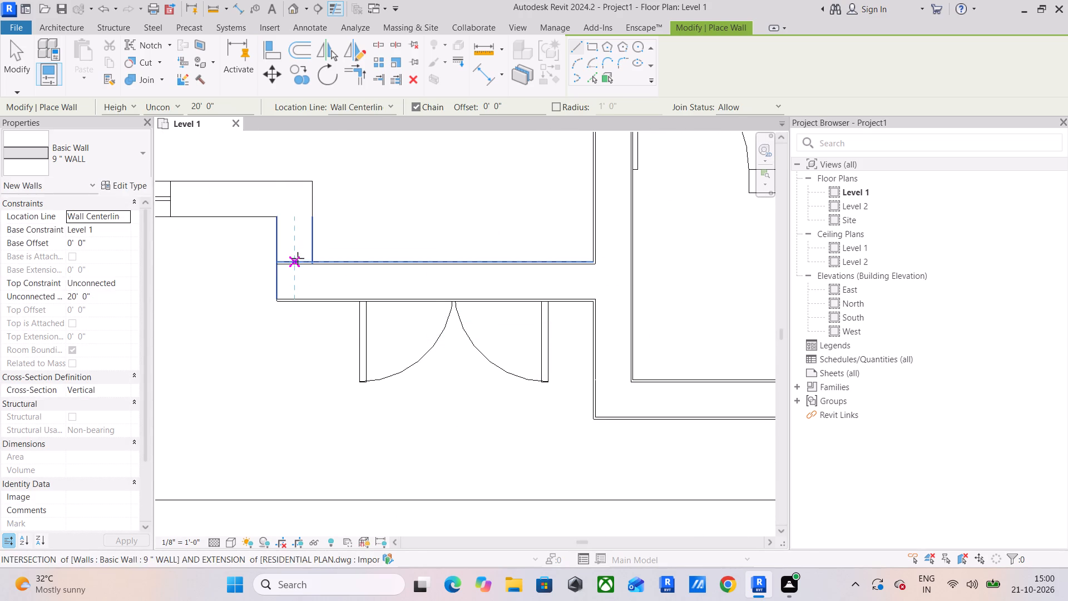
Draw the short vertical 9 " WALL at the entrance jog, up from the door wall to Living's lower wall line.
left_click(297, 261)
left_click(299, 184)
key("Escape")
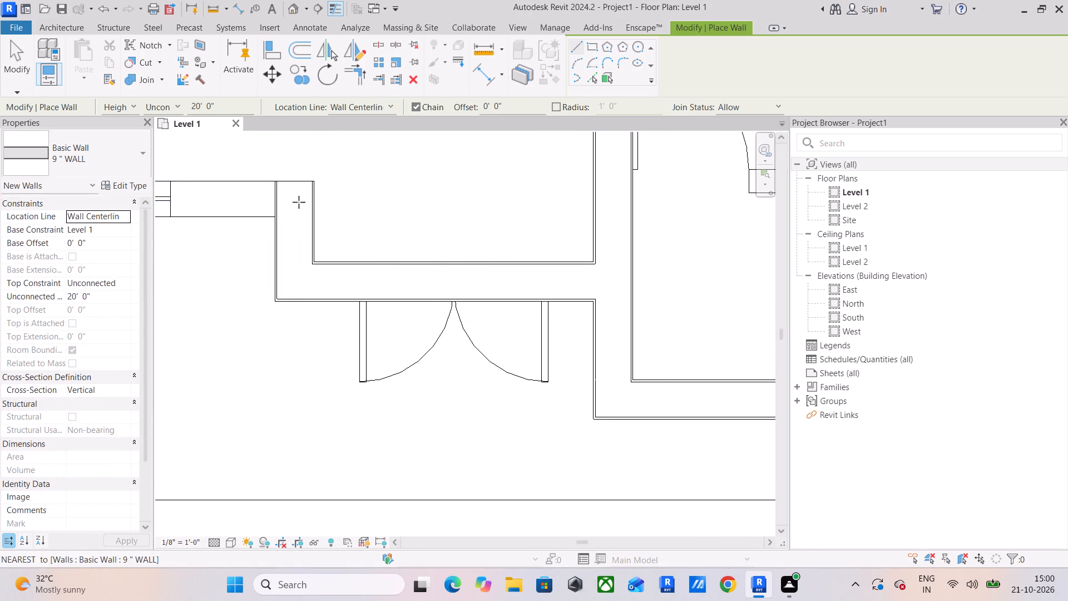
Draw a 9 " WALL about 9' 4 1/2" long leftward from the entrance jog along Living's bottom to the left outer corner.
left_click(271, 197)
scroll(205, 197, "down", 3)
middle_click_drag(205, 197, 562, 198)
left_click(325, 201)
middle_click_drag(326, 198, 326, 390)
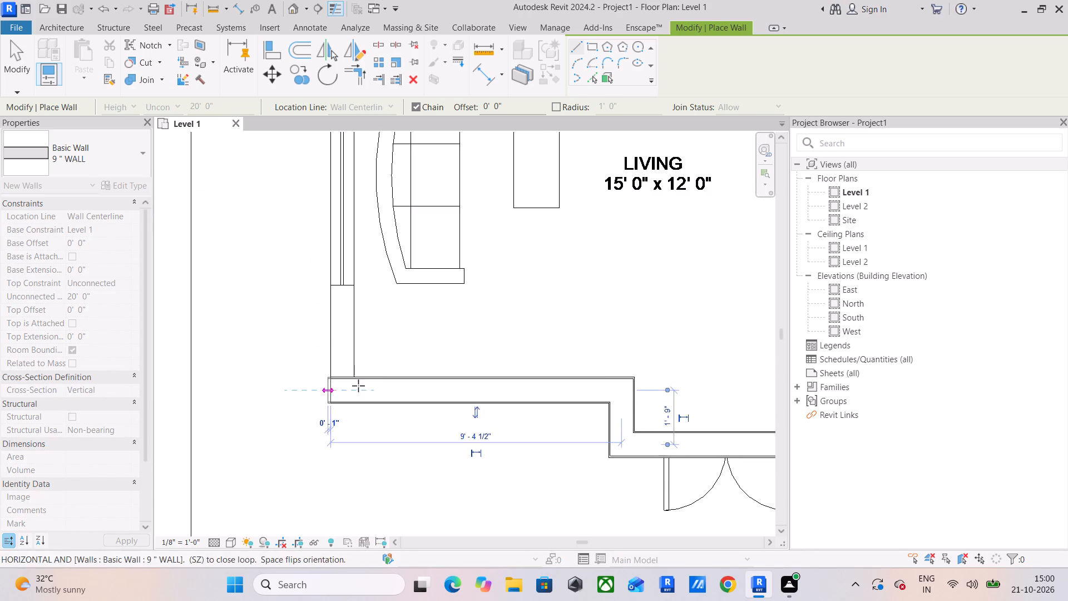
Draw a vertical 9 " WALL from Living's lower-left corner up along Living and Dining to Utility's bottom wall line.
key("Escape")
scroll(348, 372, "up", 4)
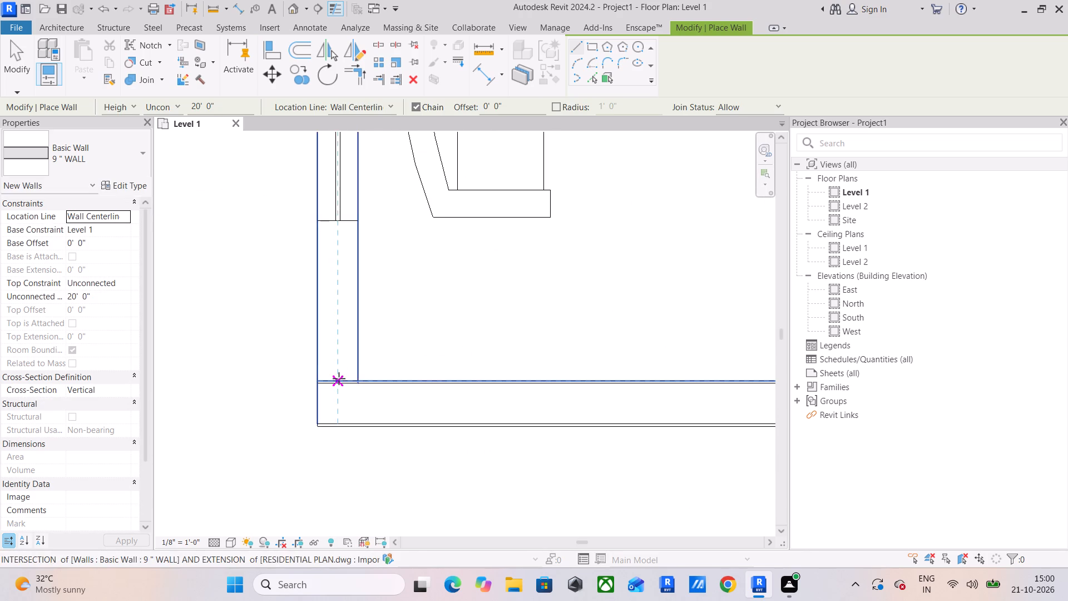
left_click(339, 378)
scroll(336, 272, "down", 4)
middle_click_drag(338, 262, 322, 483)
scroll(319, 344, "down", 5)
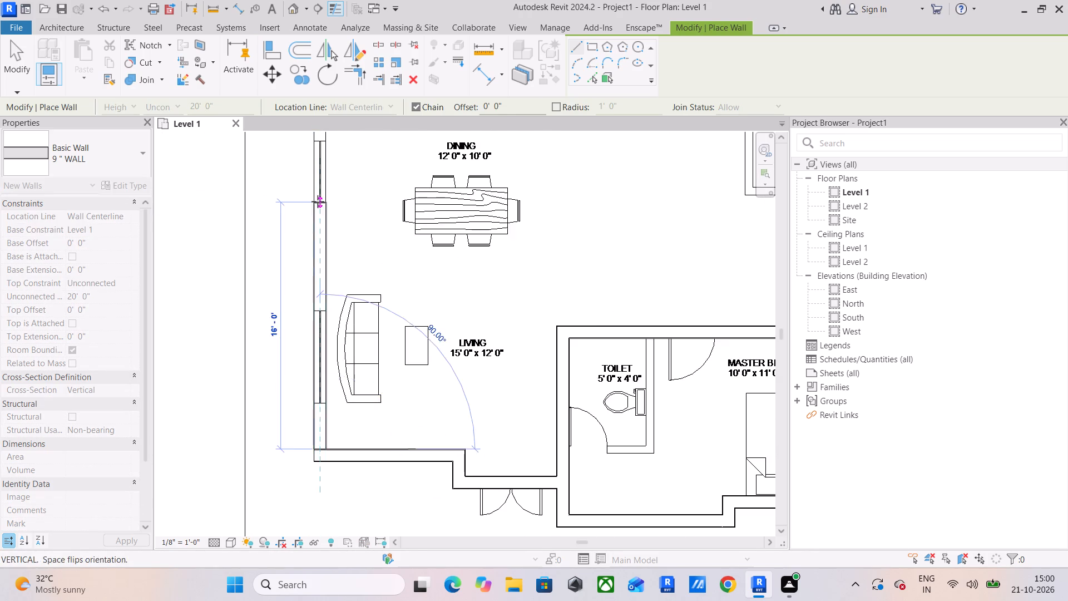
middle_click_drag(318, 203, 321, 592)
scroll(325, 486, "up", 5)
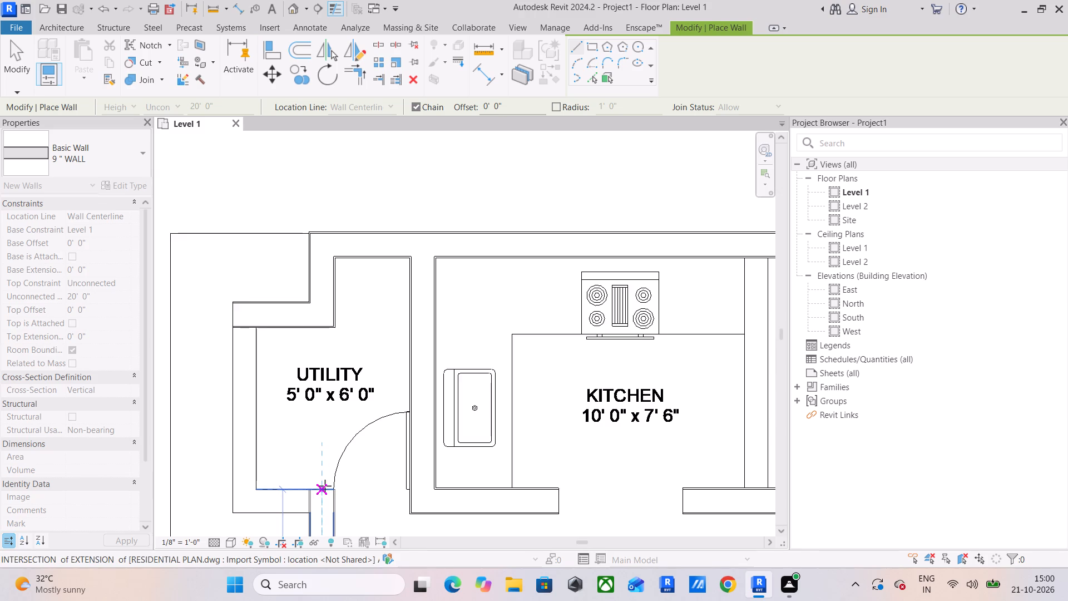
middle_click_drag(325, 486, 334, 382)
scroll(334, 382, "up", 3)
left_click(336, 385)
key("Escape")
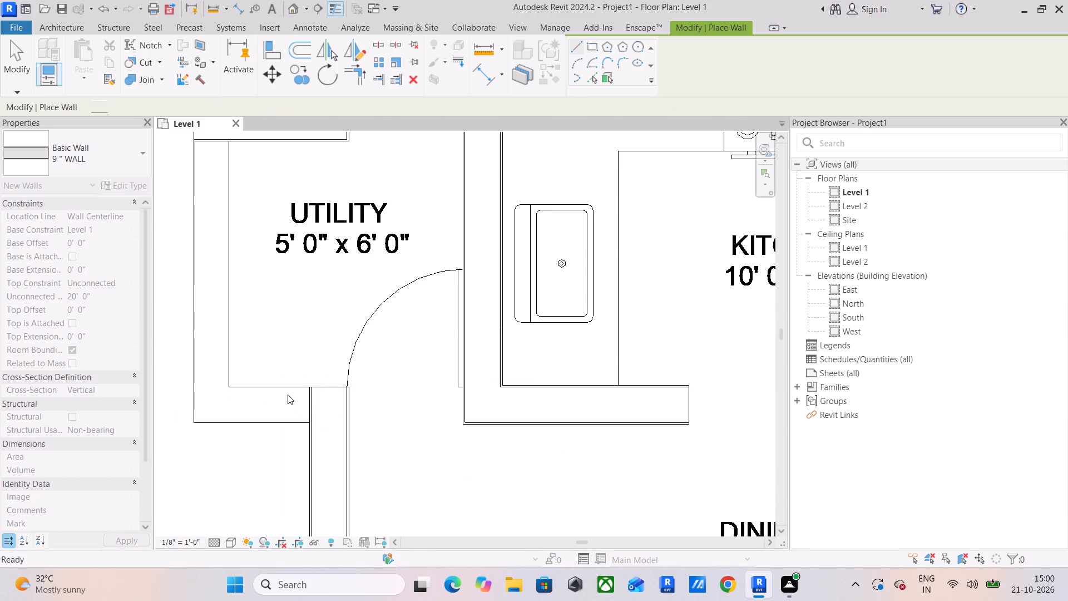
Draw a horizontal 9 " WALL 2' 6" long along Utility's bottom, from the Dining wall leftward to Utility's outer corner.
left_click(312, 411)
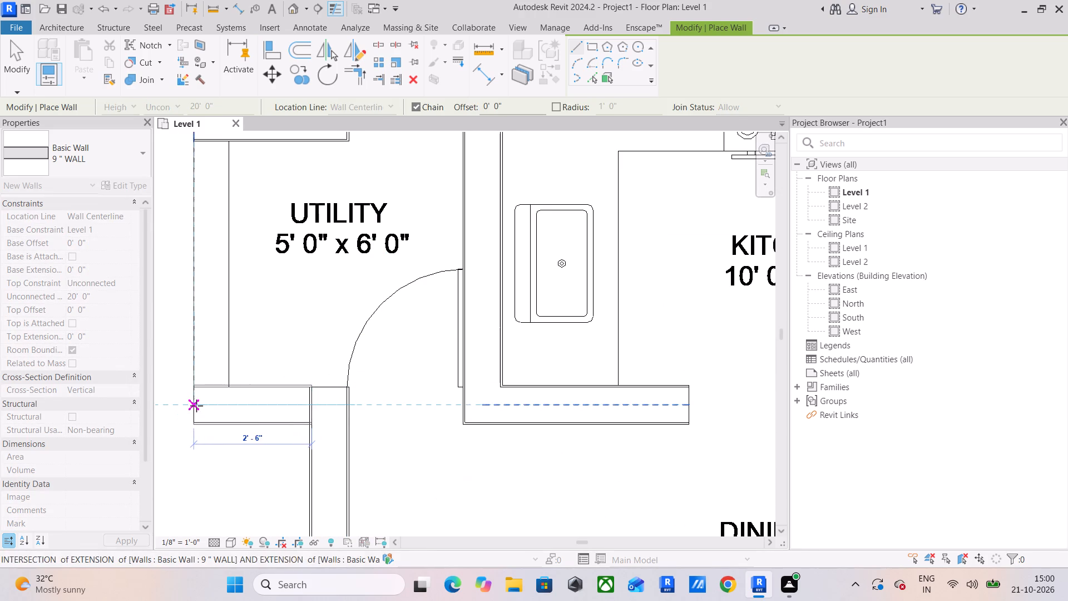
left_click(196, 406)
key("Escape")
Draw a vertical 9 " WALL along Utility's left side, from its bottom wall up to the jog's horizontal wall.
left_click(209, 384)
scroll(219, 335, "down", 3)
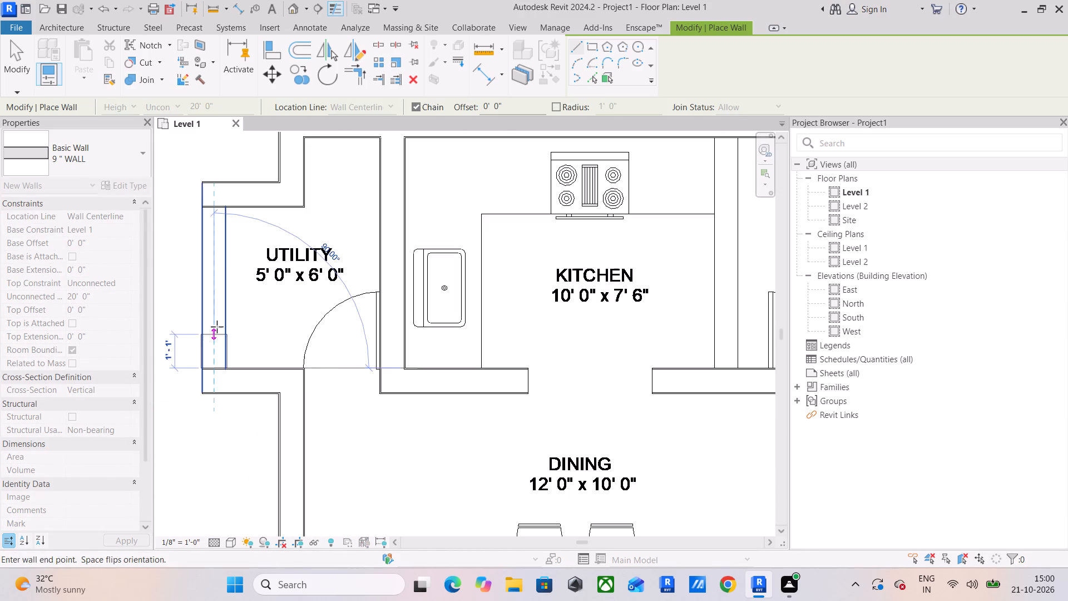
middle_click_drag(215, 313, 214, 495)
left_click(215, 389)
key("Escape")
Extend the left end of the Kitchen–Dining wall across Utility's door opening to Utility's left wall, making it 10' 1 1/2" long.
middle_click_drag(275, 470, 280, 361)
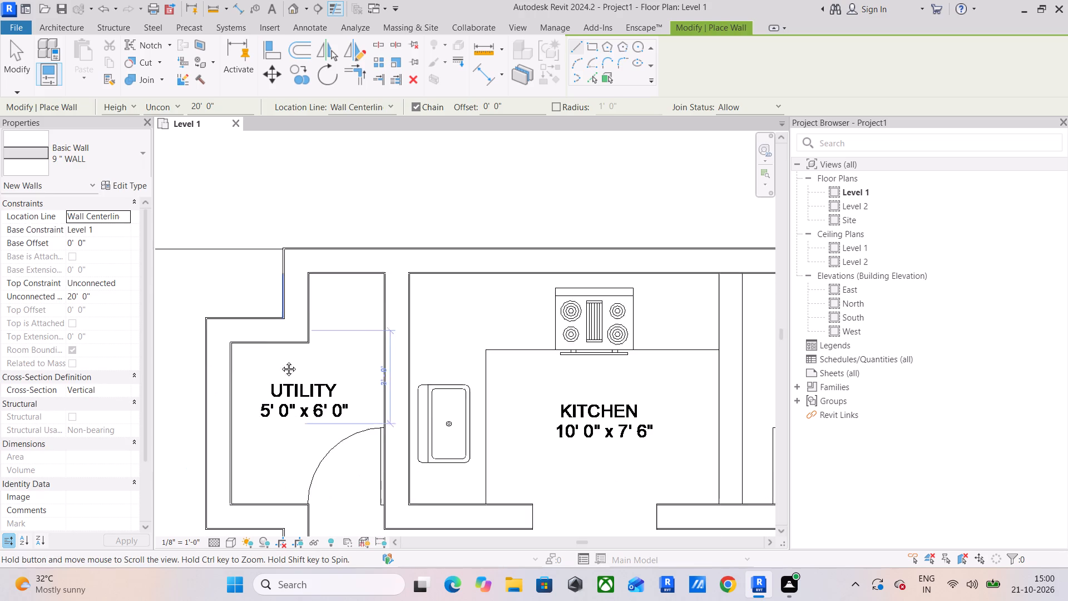
middle_click_drag(280, 361, 280, 306)
key("Escape")
key("Escape")
left_click(389, 403)
left_click(446, 407)
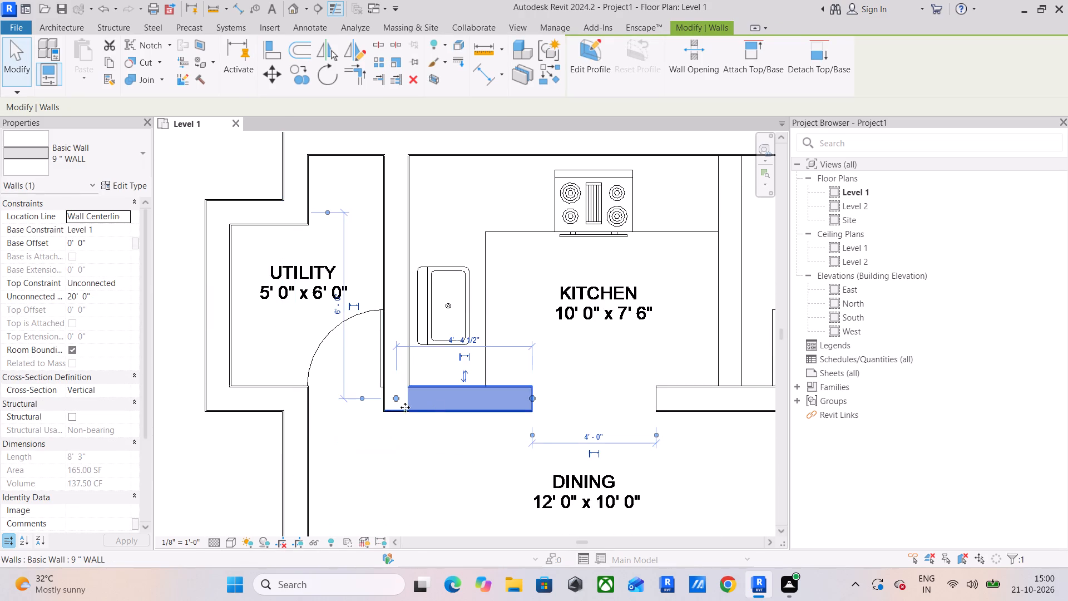
left_click_drag(394, 397, 306, 398)
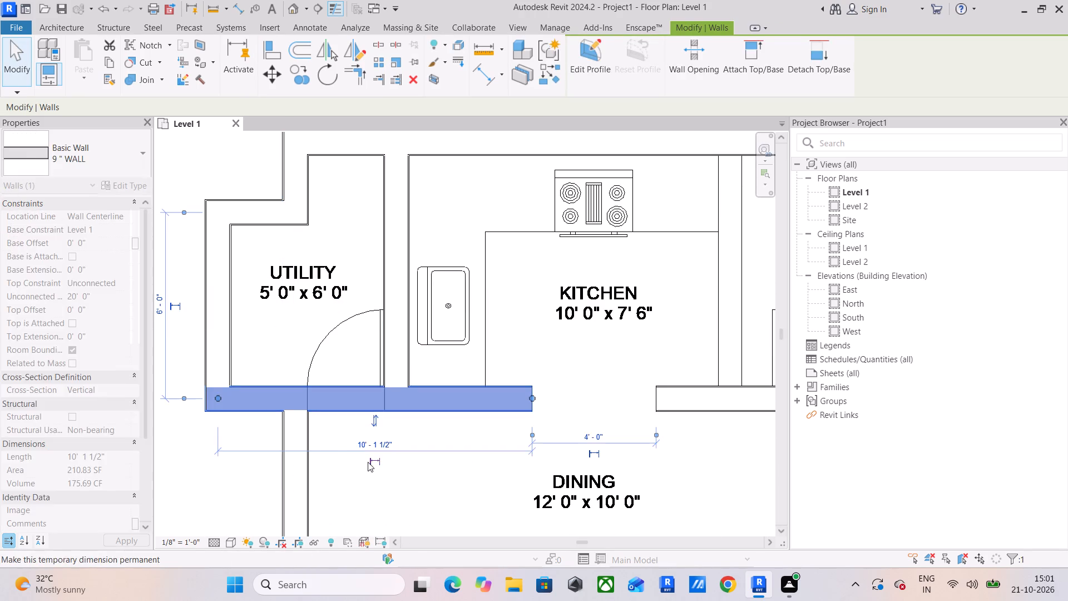
key("Escape")
Draw a similar vertical 9 " WALL about 7' 5" long between Kitchen and Bath, up to the top exterior wall.
scroll(368, 462, "down", 2)
middle_click_drag(372, 462, 255, 403)
scroll(402, 403, "down", 3)
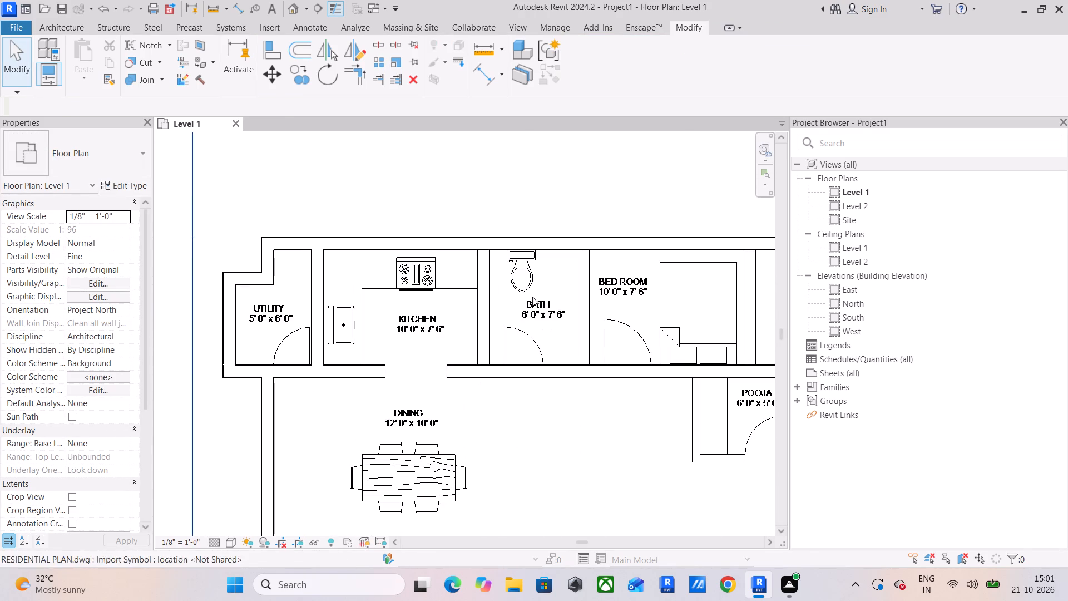
middle_click_drag(496, 359, 486, 431)
left_click(486, 439)
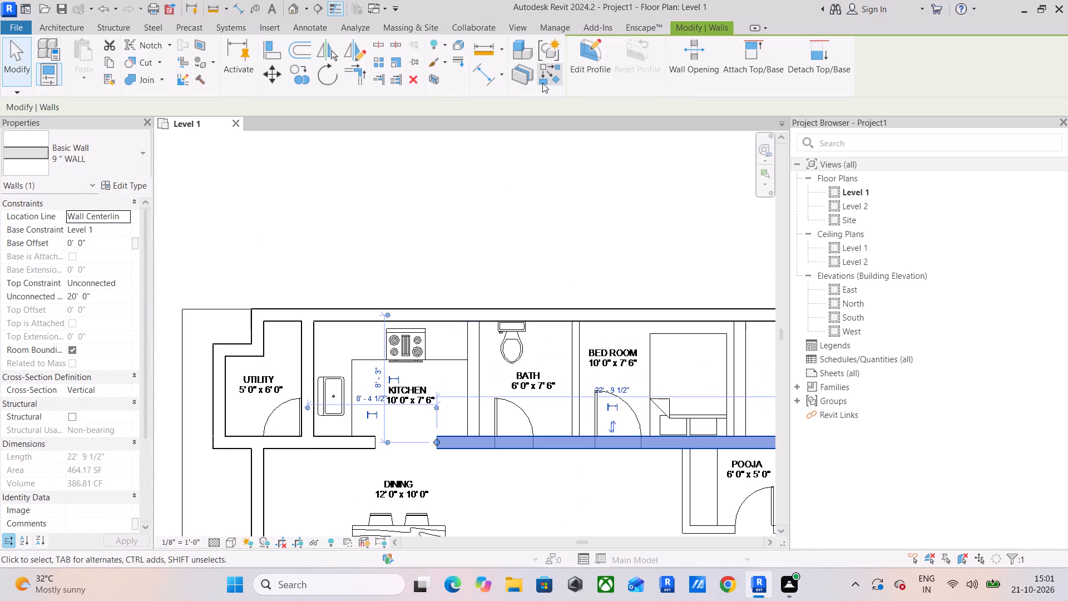
left_click(545, 78)
scroll(476, 412, "up", 5)
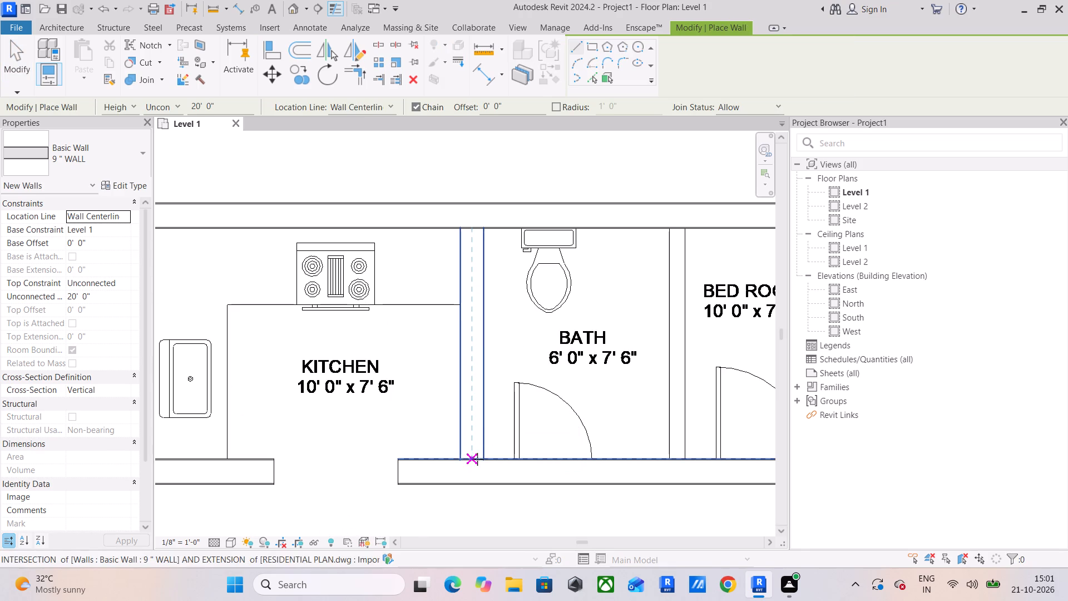
left_click_drag(470, 459, 473, 453)
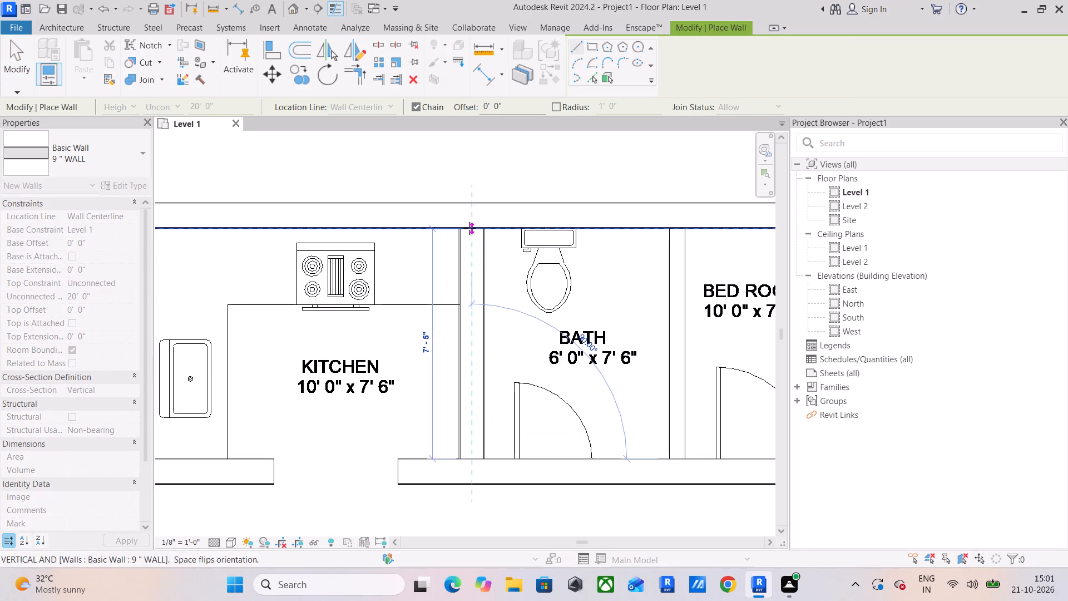
left_click(469, 228)
key("Escape")
Draw a vertical 9 " WALL on the right exterior line beyond Bed Room, from the top wall down to the wall above Pooja.
middle_click_drag(550, 337, 313, 294)
middle_click_drag(523, 418, 365, 394)
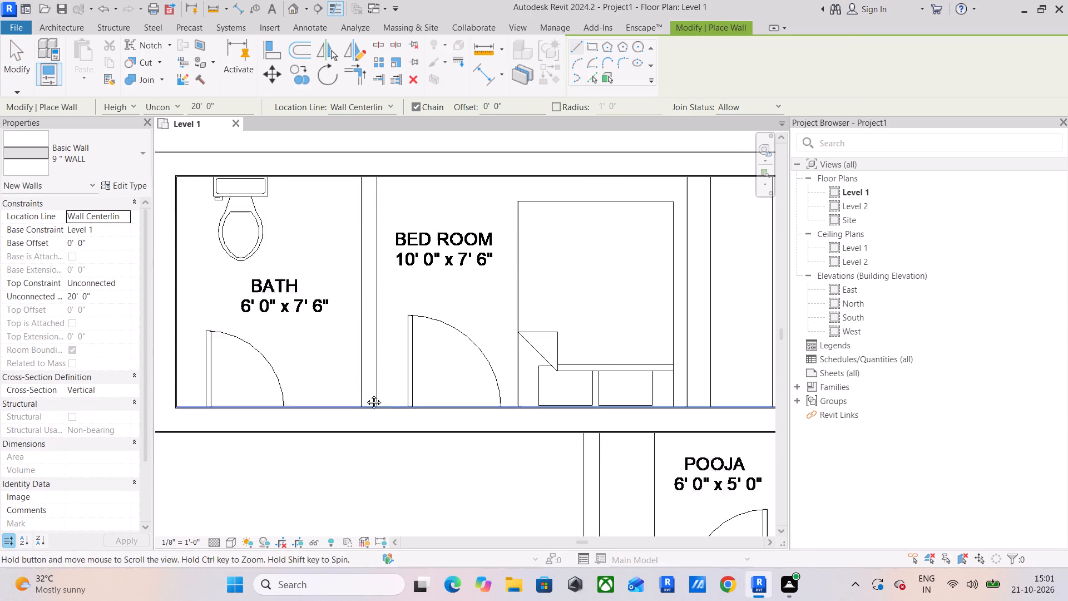
middle_click_drag(365, 394, 335, 385)
scroll(408, 398, "down", 1)
middle_click_drag(513, 395, 307, 396)
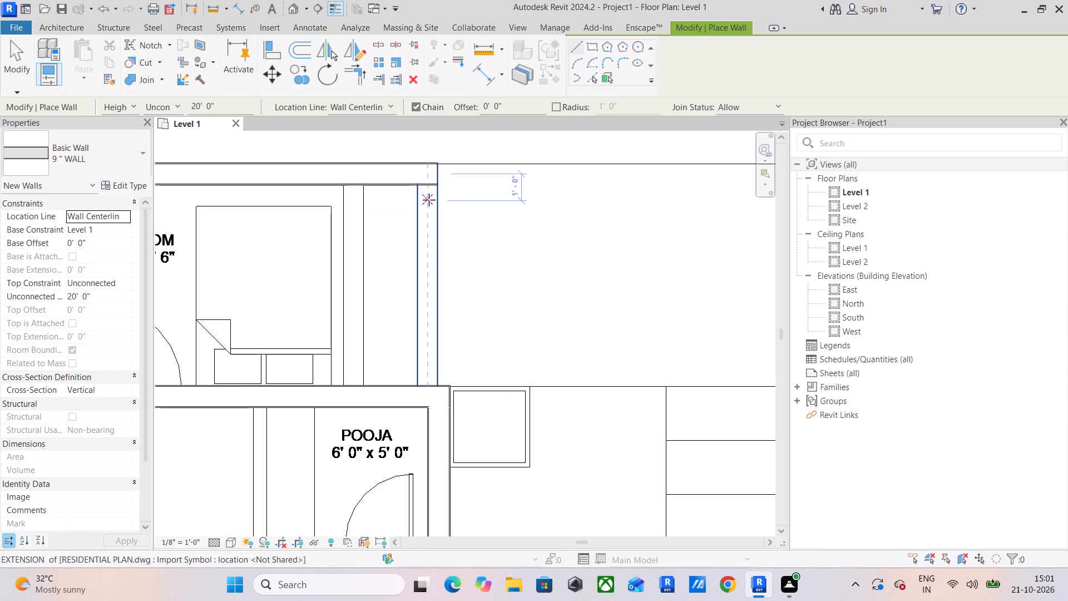
left_click(427, 188)
left_click(427, 390)
key("Escape")
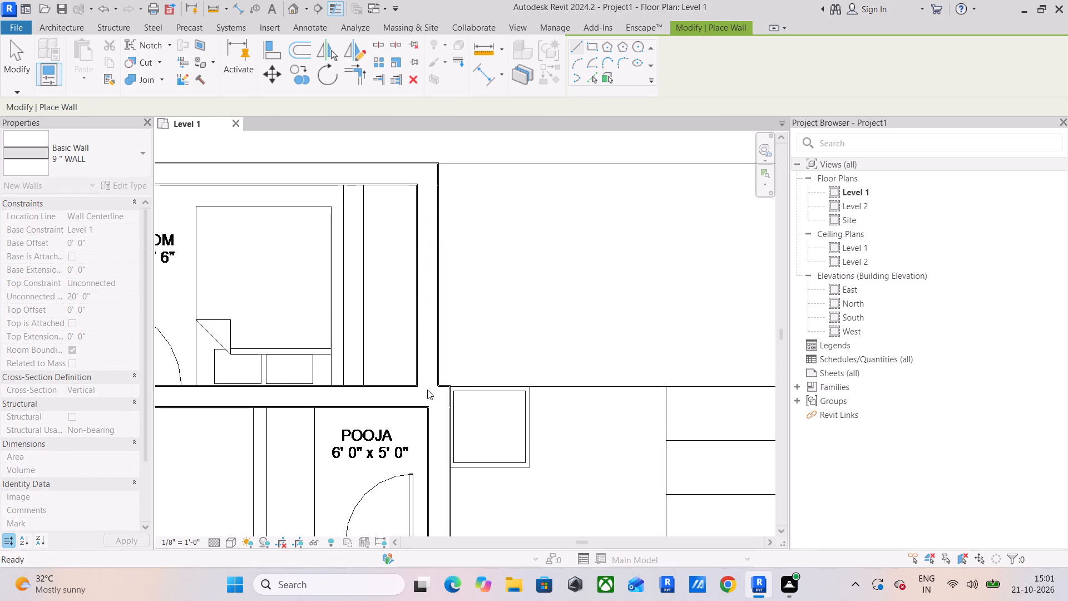
Draw a vertical 9 " WALL along Bed Room's right side, from the top exterior wall down to the wall above Pooja.
left_click(356, 190)
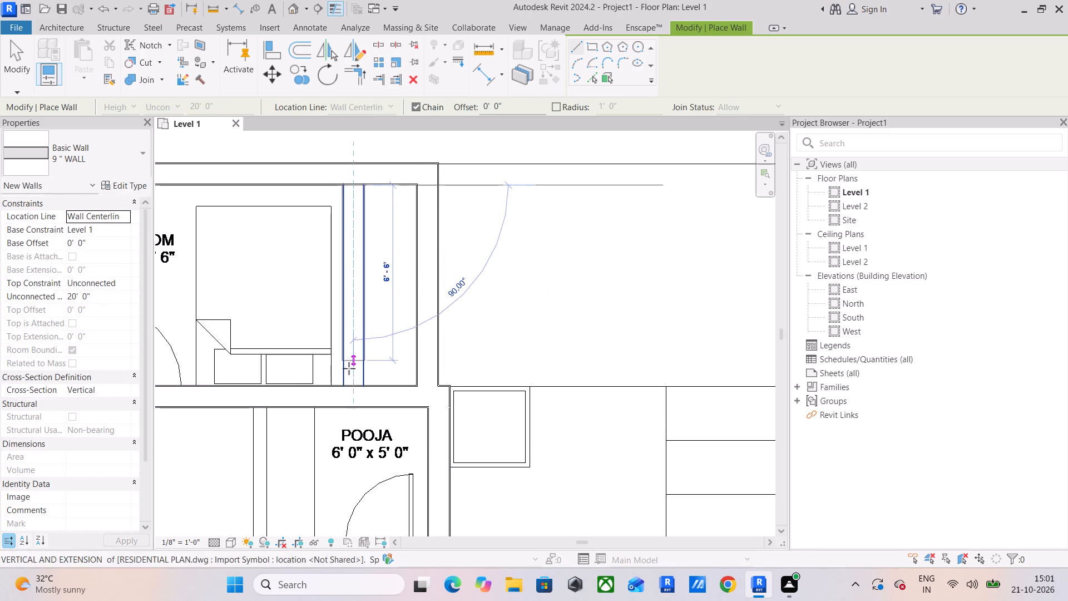
left_click(355, 390)
key("Escape")
Draw a horizontal 6" WALL along Toilet's bottom, from its outer right corner across the door opening to the Living–Toilet wall.
scroll(355, 398, "down", 3)
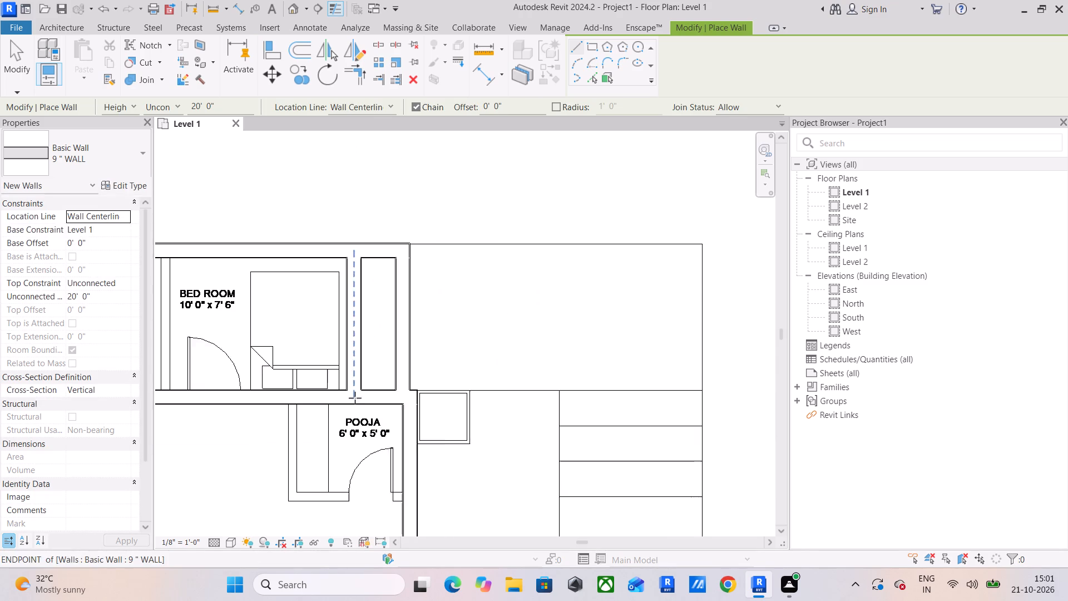
middle_click_drag(382, 401, 474, 399)
middle_click_drag(275, 357, 441, 347)
scroll(358, 340, "down", 3)
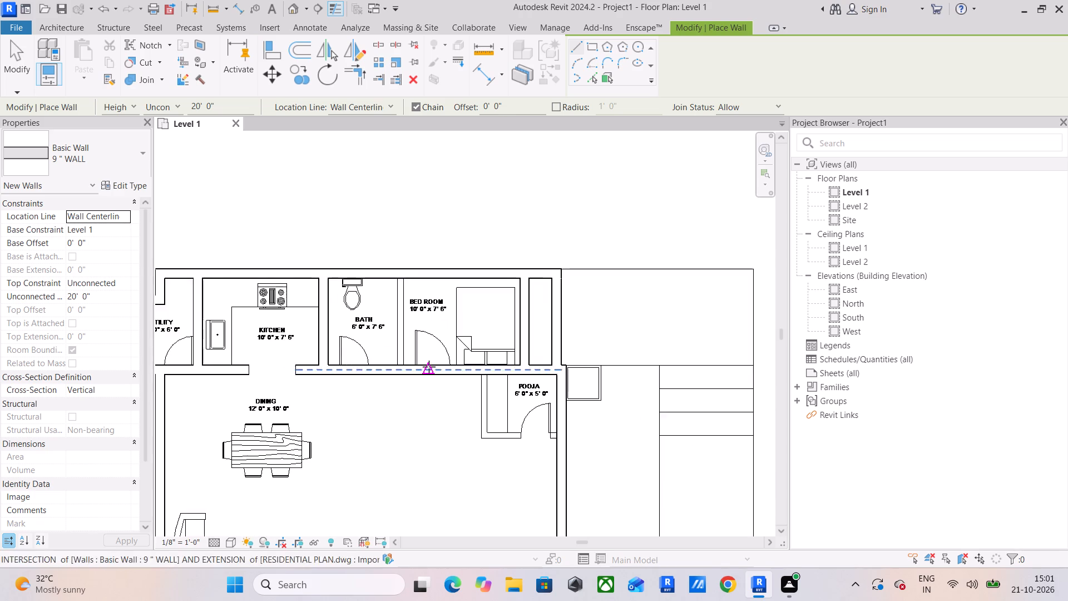
middle_click_drag(432, 367, 497, 155)
middle_click_drag(561, 433, 495, 418)
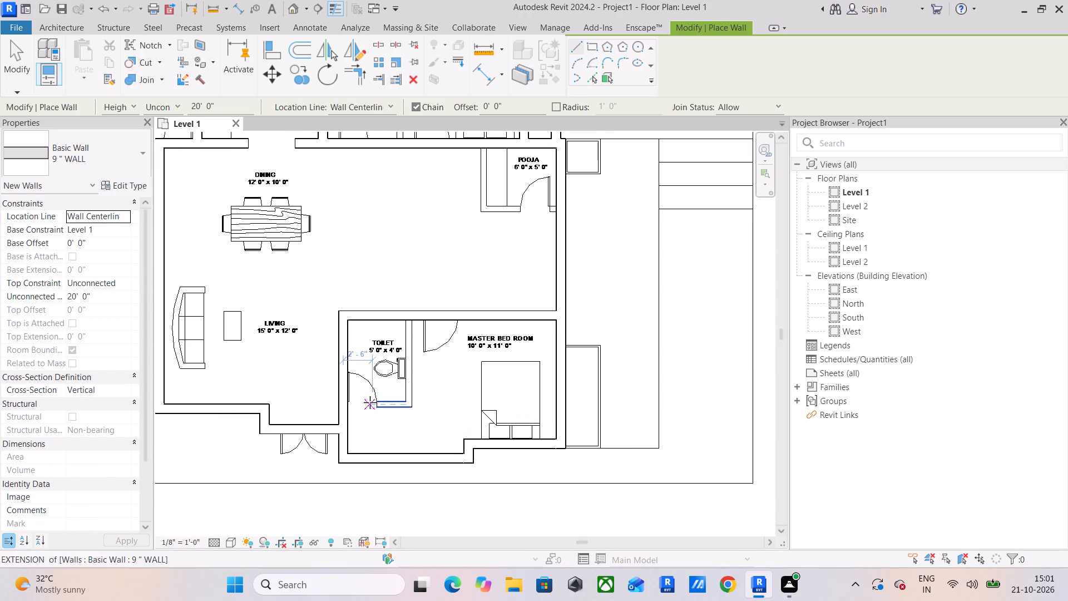
left_click(122, 155)
scroll(82, 222, "up", 1)
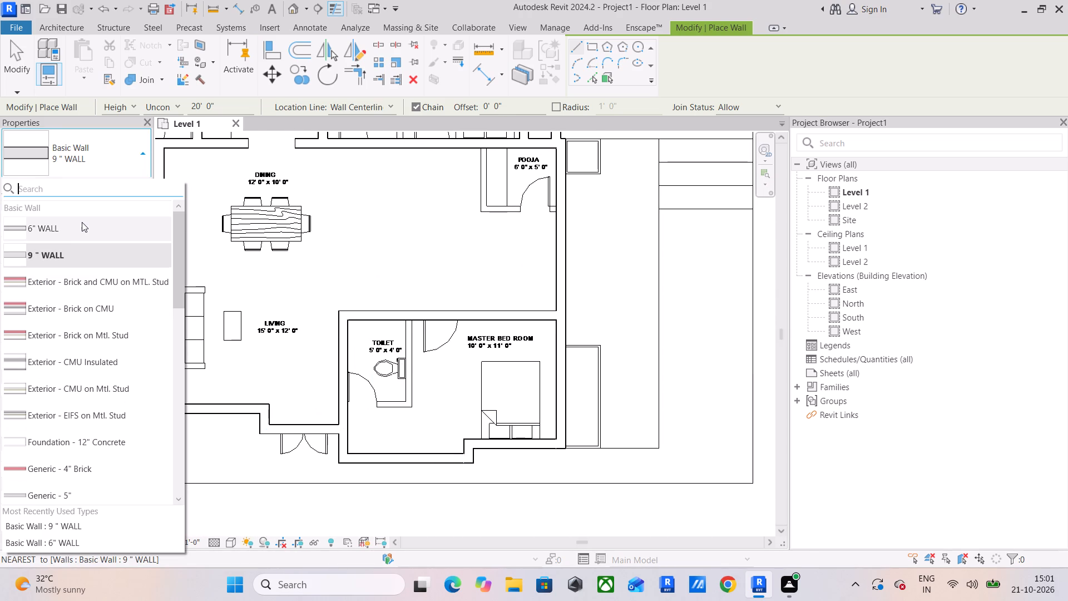
left_click(82, 230)
scroll(364, 437, "up", 6)
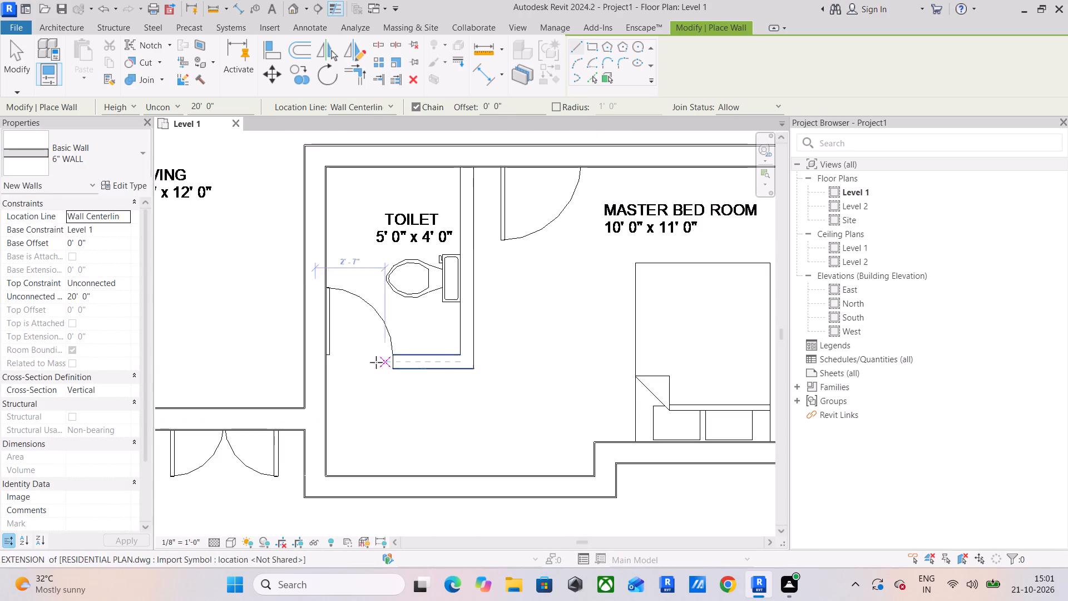
scroll(348, 356, "up", 4)
left_click(571, 367)
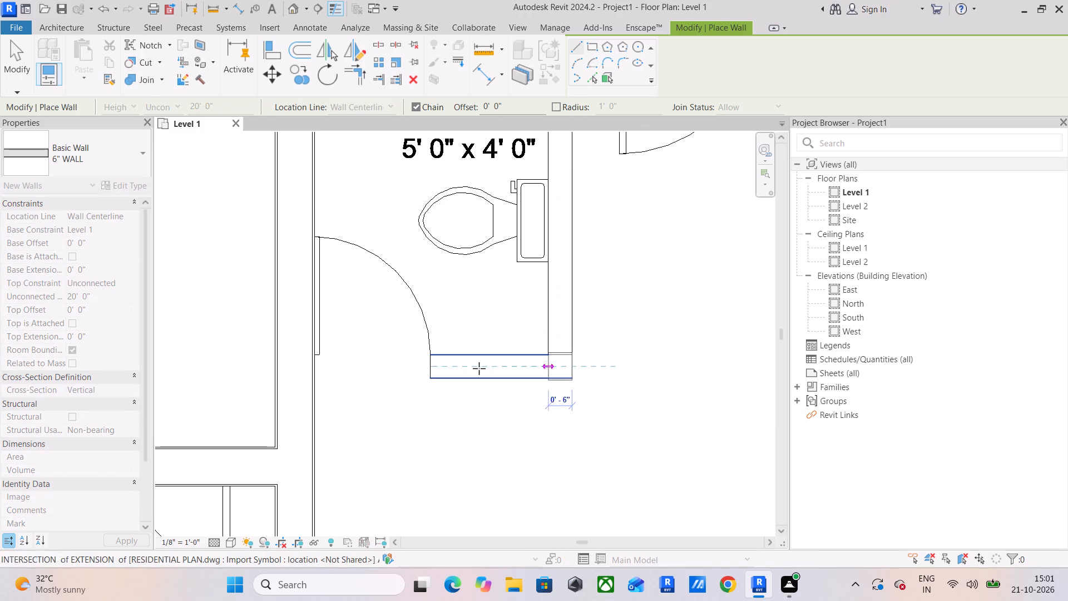
left_click(318, 371)
key("Escape")
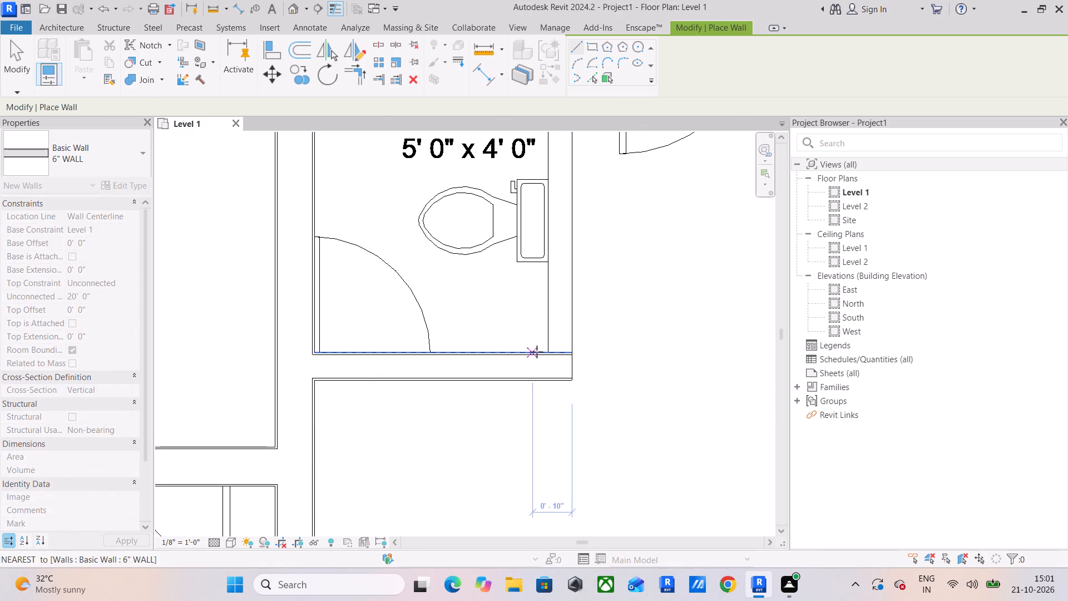
Draw a vertical 6" WALL along Toilet's right side, from its bottom wall up to the horizontal wall above.
left_click(556, 350)
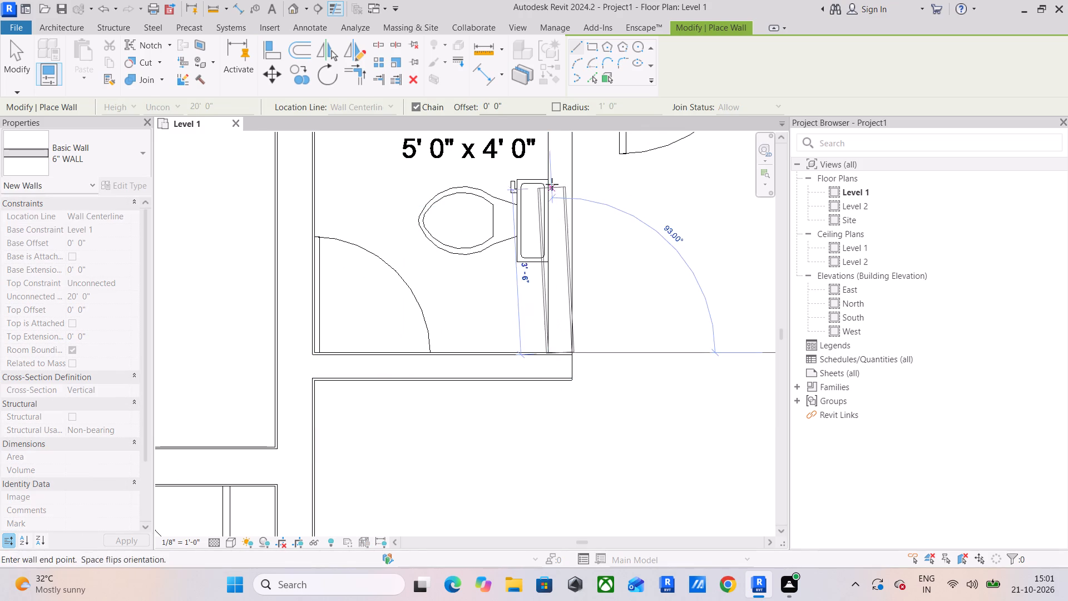
middle_click_drag(552, 184, 568, 484)
left_click(578, 325)
key("Escape")
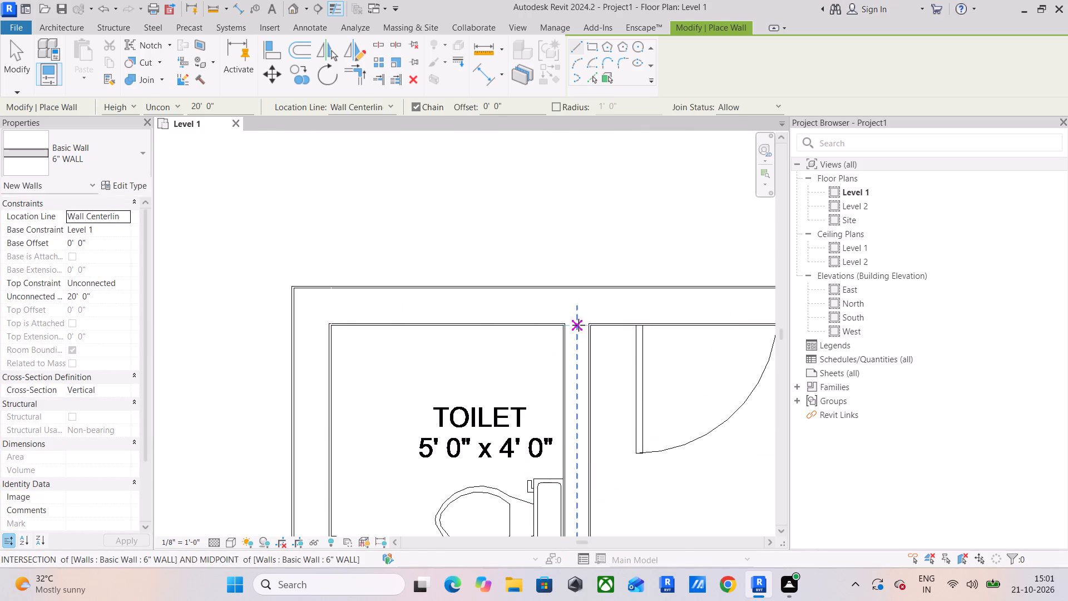
Draw a vertical 6" WALL between Bath and Bed Room up to the top exterior wall, and finish placing walls.
scroll(578, 325, "down", 6)
middle_click_drag(619, 344, 444, 344)
scroll(509, 381, "down", 3)
middle_click_drag(509, 381, 600, 470)
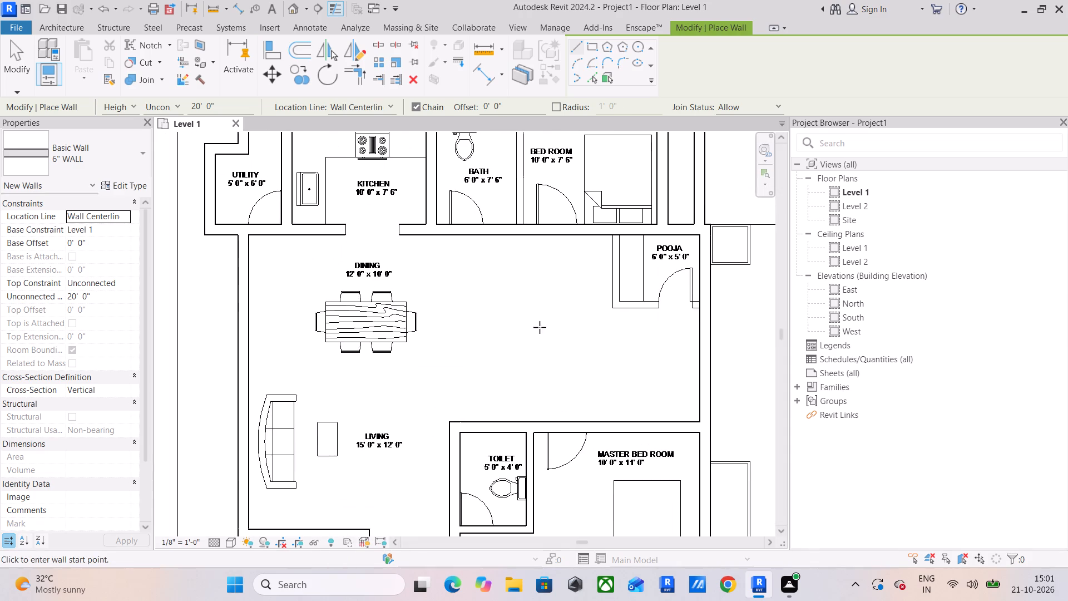
middle_click_drag(286, 254, 300, 413)
scroll(570, 352, "up", 4)
scroll(494, 406, "up", 5)
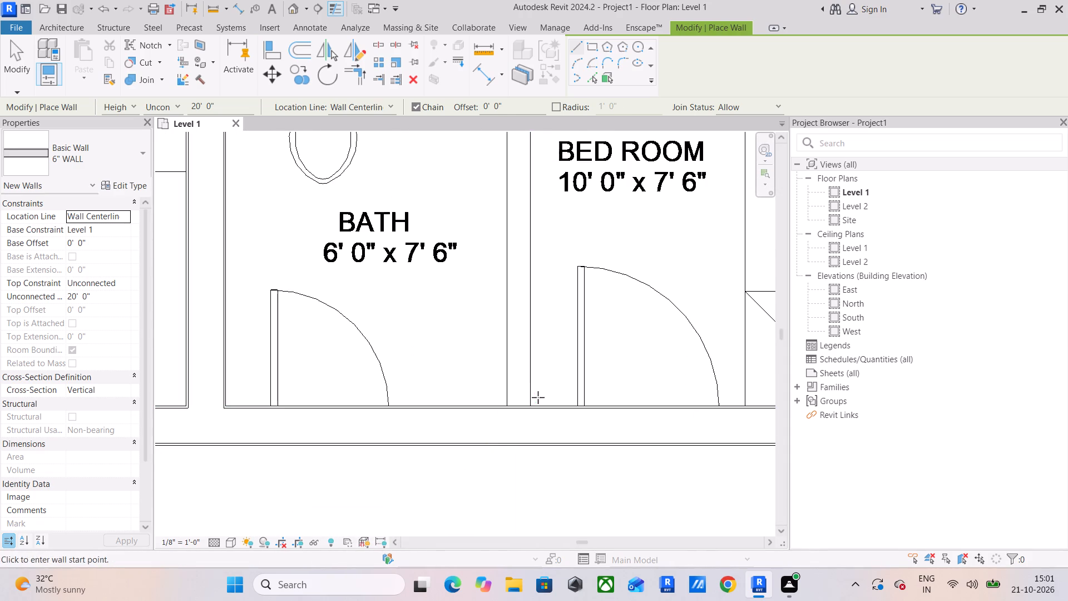
left_click_drag(520, 405, 525, 391)
middle_click_drag(505, 198, 550, 489)
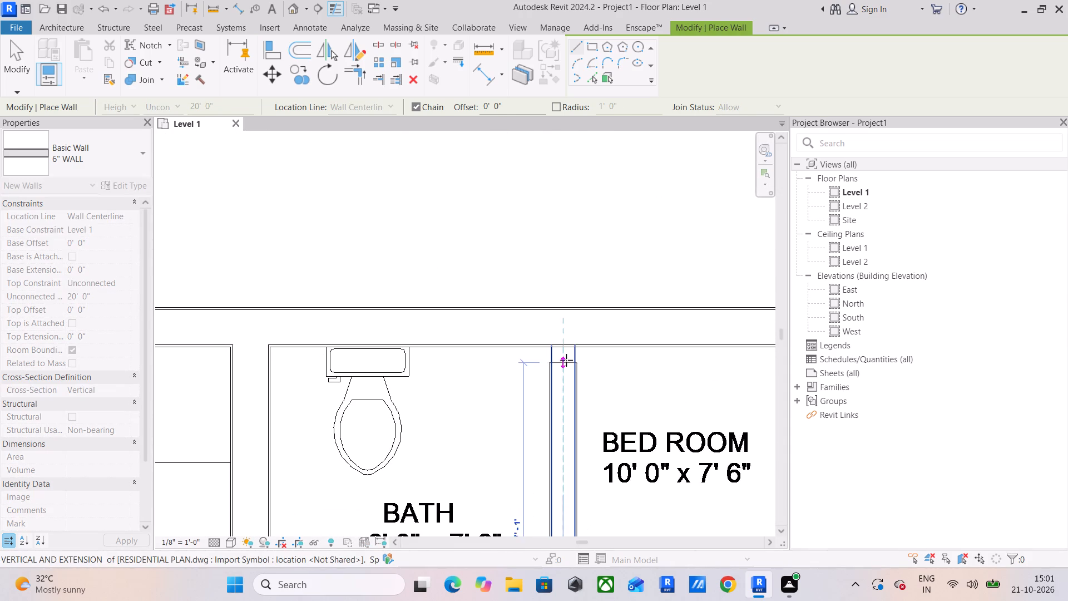
left_click(566, 347)
key("Escape")
scroll(588, 437, "down", 3)
middle_click_drag(591, 438, 492, 289)
scroll(491, 295, "down", 4)
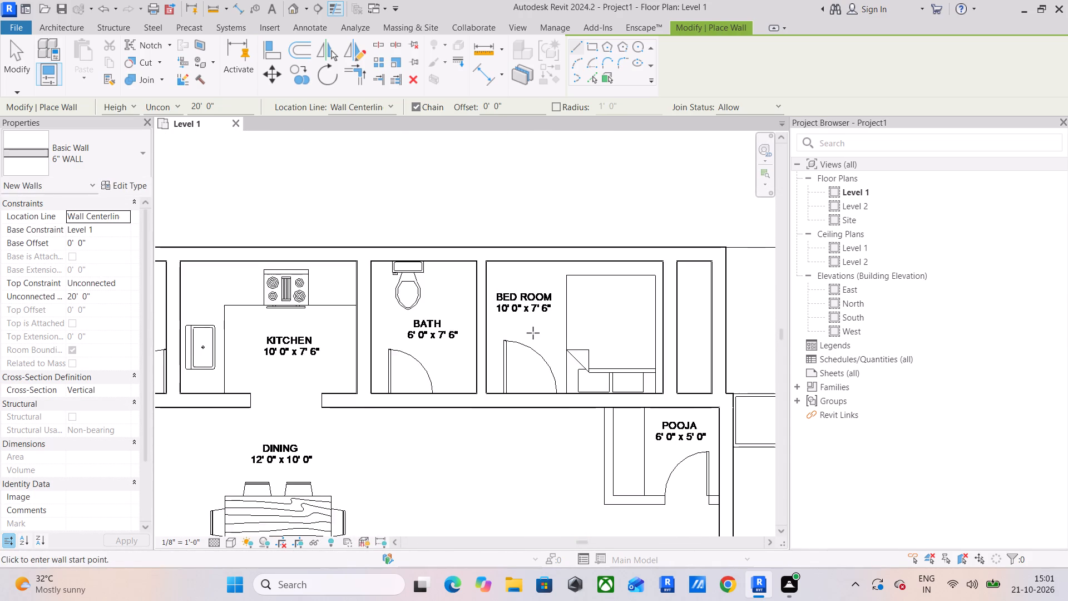
middle_click_drag(533, 333, 452, 231)
scroll(505, 349, "down", 5)
middle_click_drag(508, 354, 541, 299)
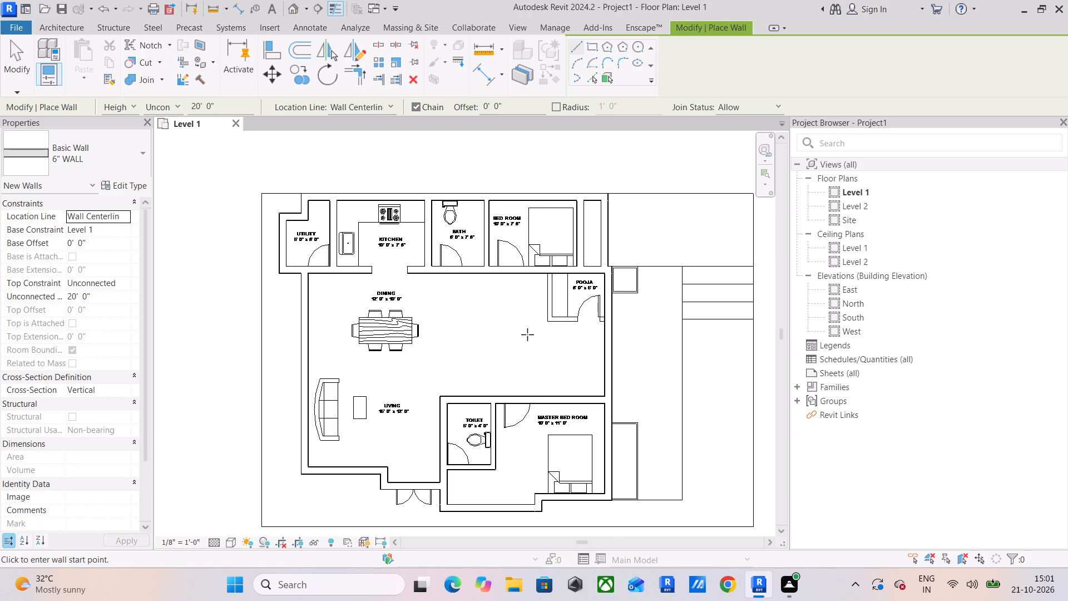
left_click(19, 61)
In the South elevation, set Level 2's elevation to 10' 6".
double_click(851, 318)
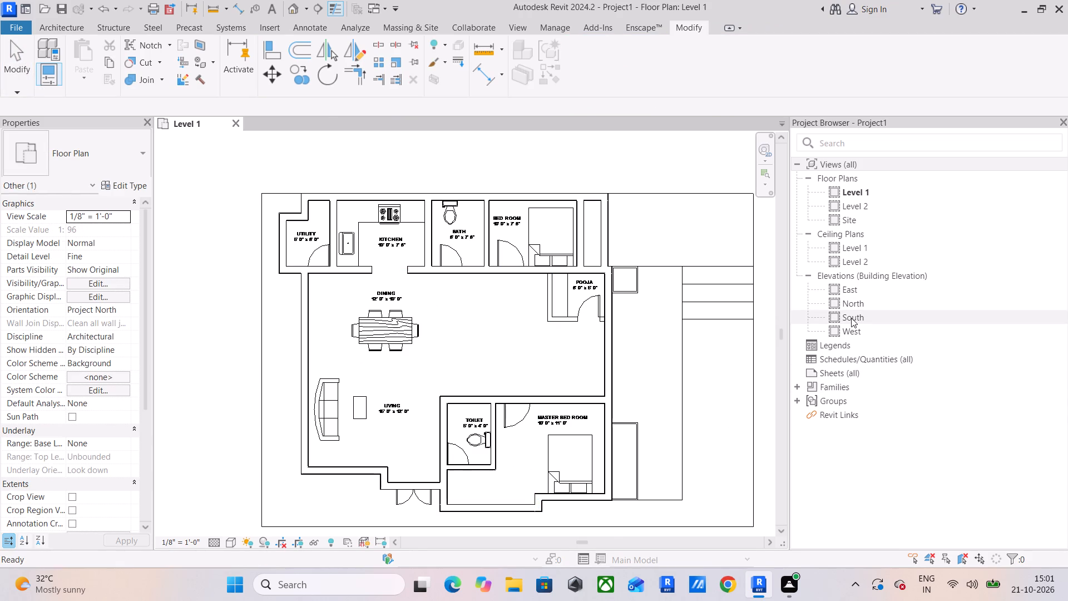
scroll(317, 340, "up", 4)
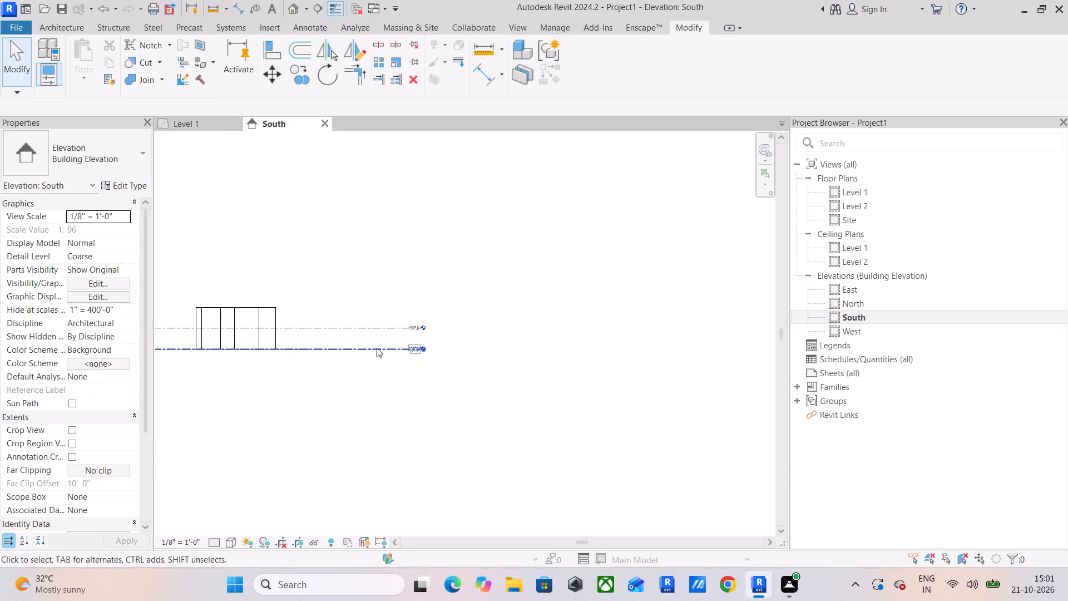
scroll(398, 346, "up", 14)
double_click(411, 330)
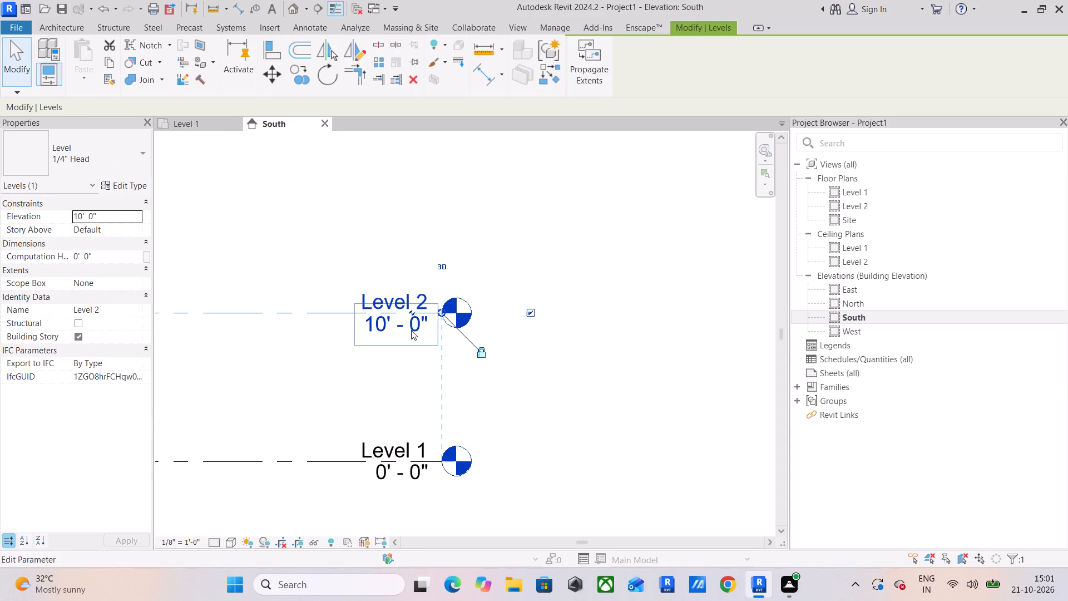
type("10'6\"")
key("Return")
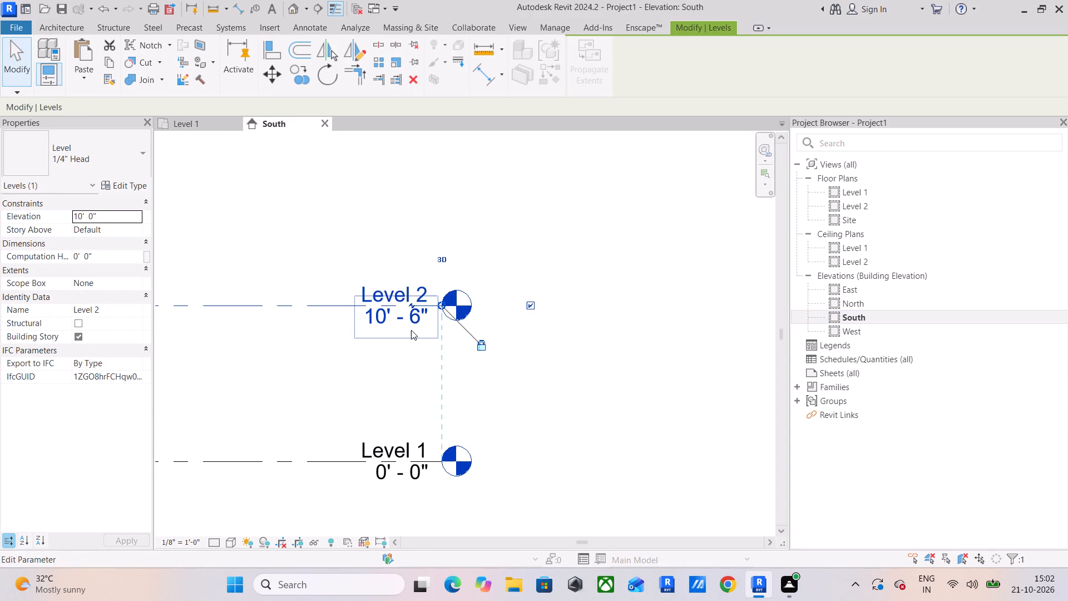
Rename Level 2 as FIRST FLOOR and rename its corresponding views too.
left_click(400, 279)
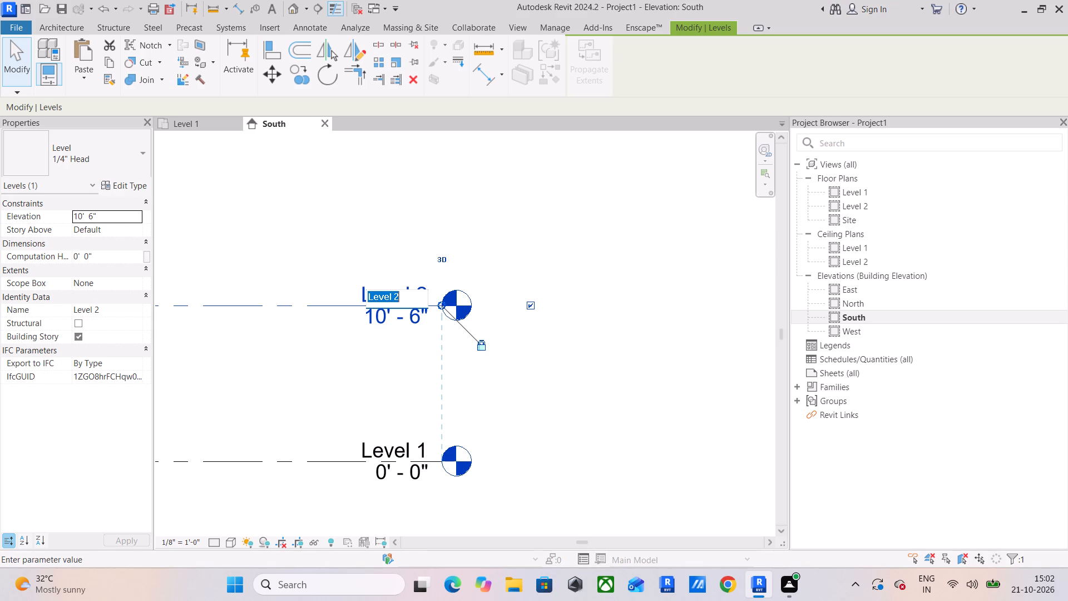
type("FIRST")
key("space")
type("FLOOR")
key("Return")
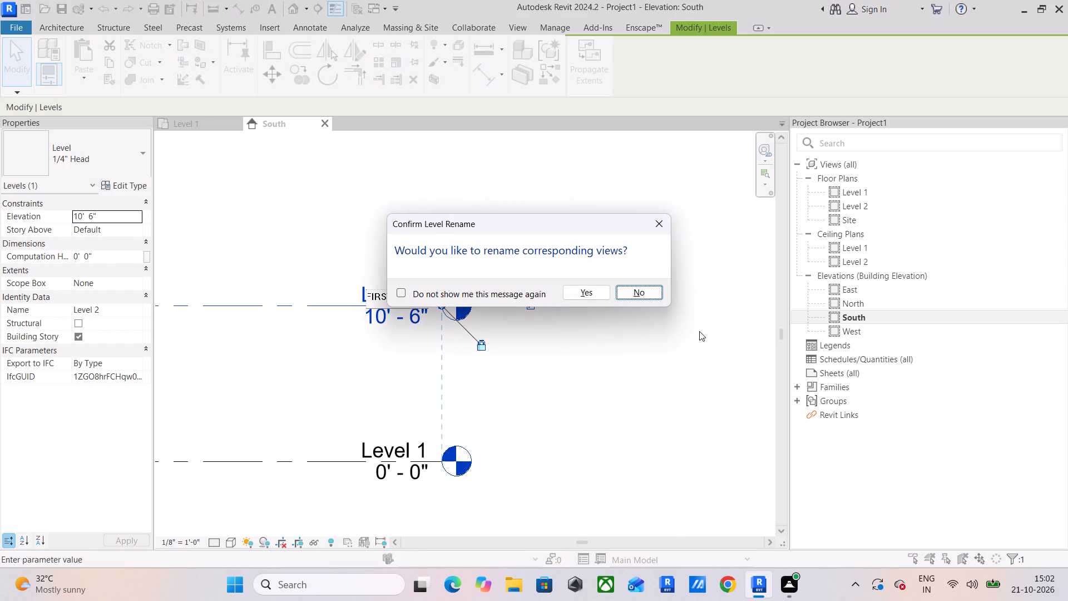
left_click(590, 293)
Rename Level 1 as GROUND FLOOR and rename its corresponding views too.
scroll(498, 405, "down", 2)
middle_click_drag(498, 405, 533, 401)
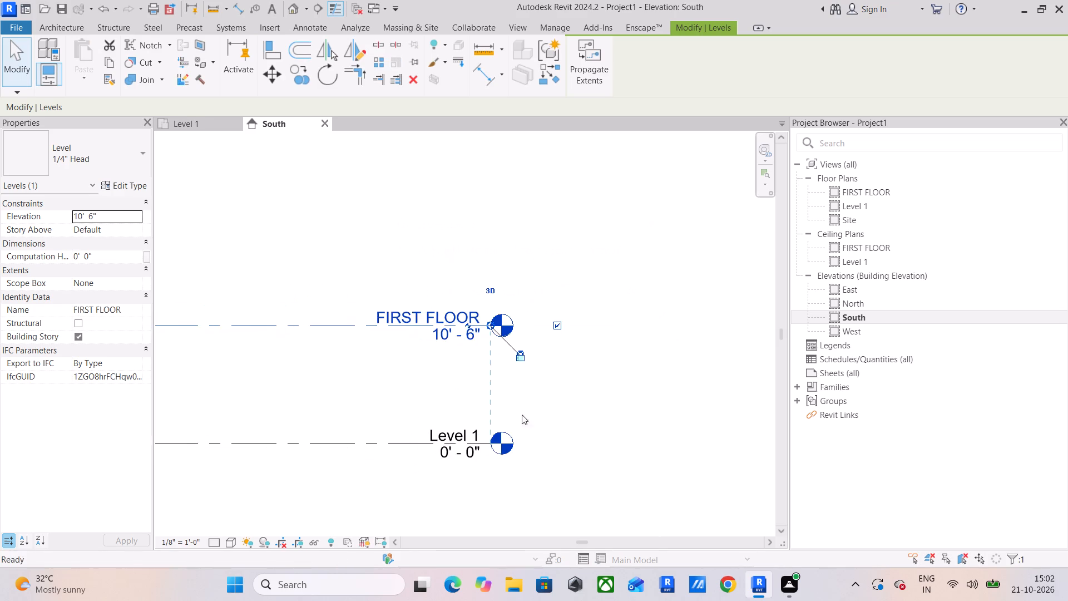
scroll(436, 432, "up", 2)
double_click(435, 432)
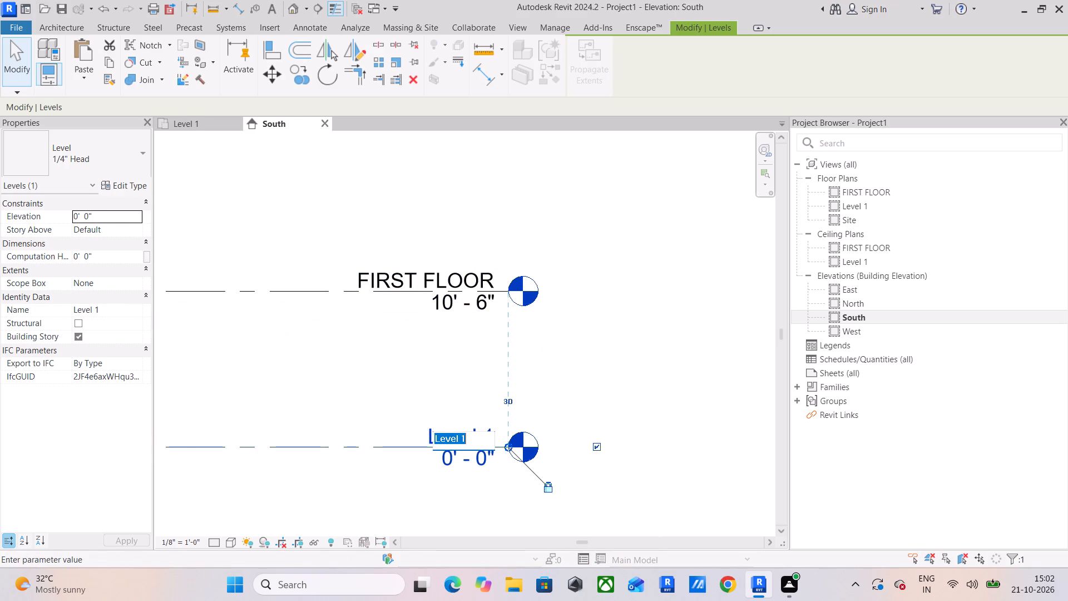
type("GROUND FLOOR")
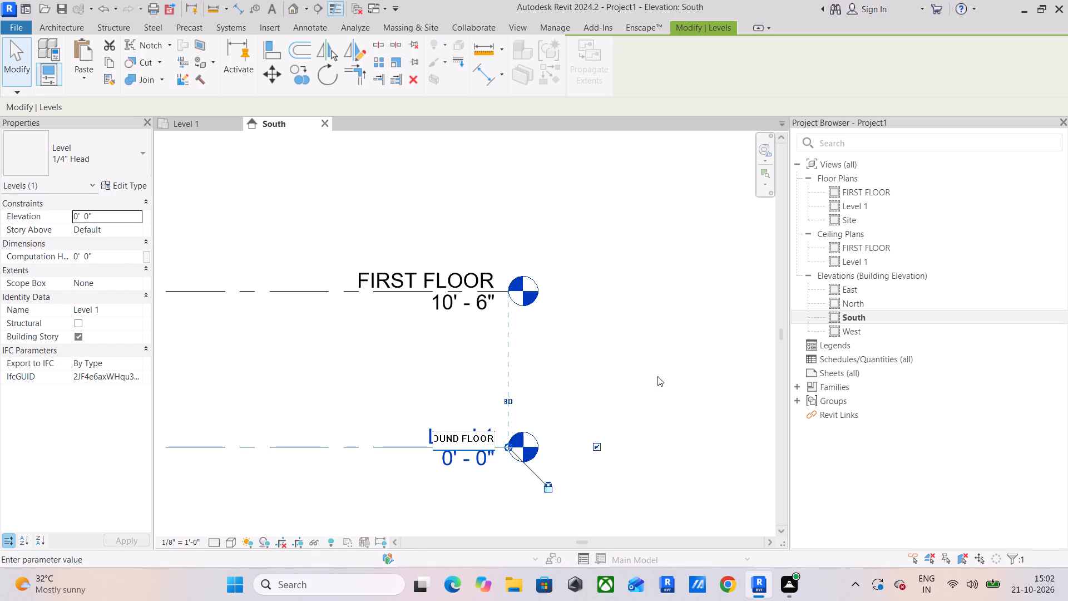
left_click(662, 376)
left_click(568, 297)
Select all the building's walls in the South elevation and constrain their tops up to FIRST FLOOR.
scroll(463, 475, "down", 3)
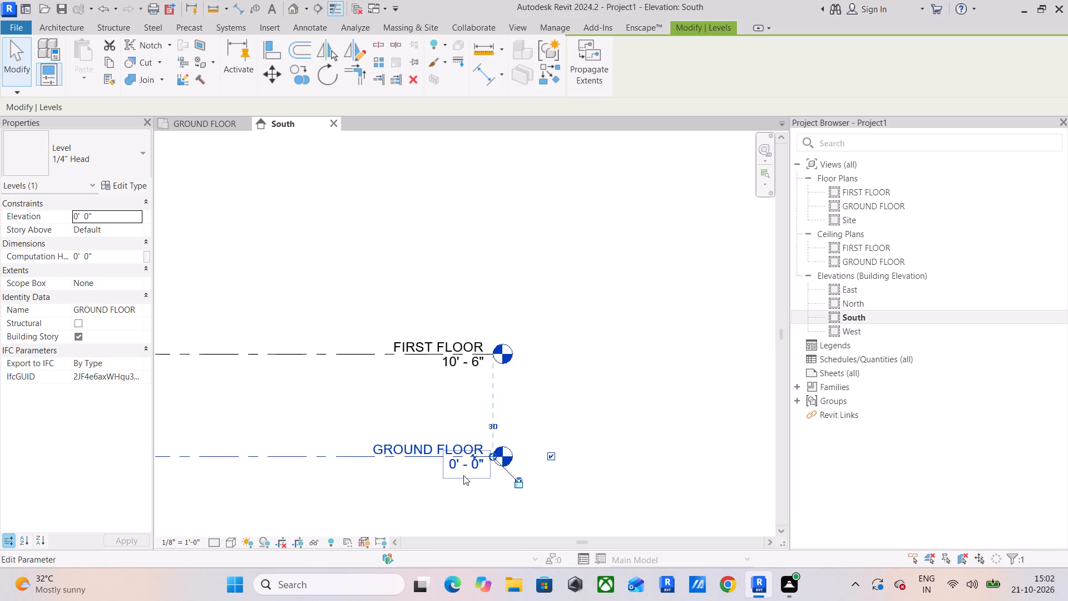
middle_click_drag(463, 475, 664, 436)
scroll(399, 434, "down", 3)
middle_click_drag(399, 434, 671, 490)
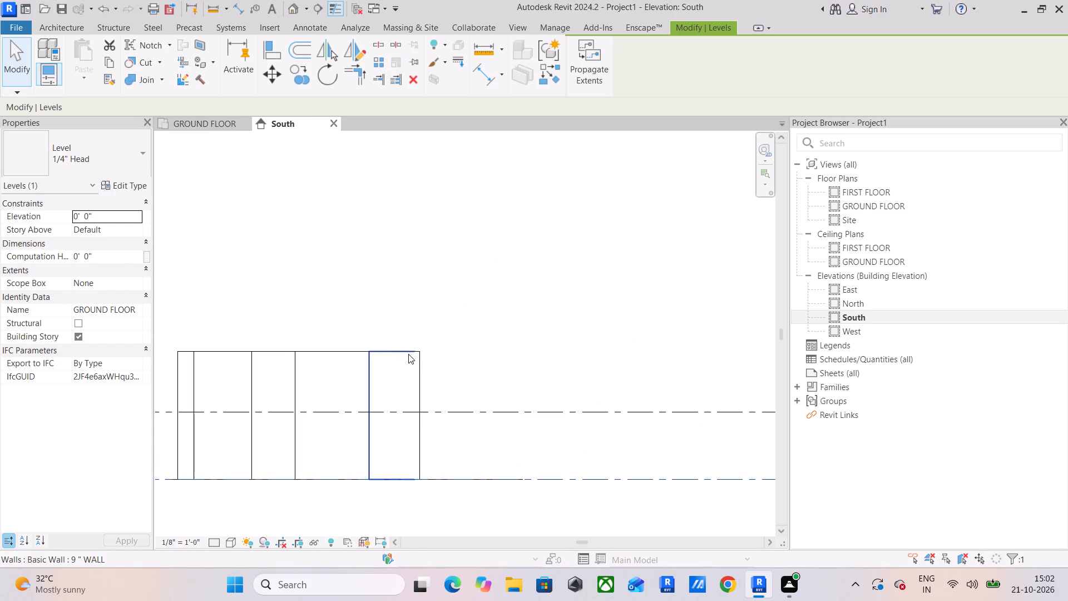
scroll(468, 346, "down", 3)
left_click_drag(505, 332, 477, 336)
left_click_drag(514, 336, 299, 349)
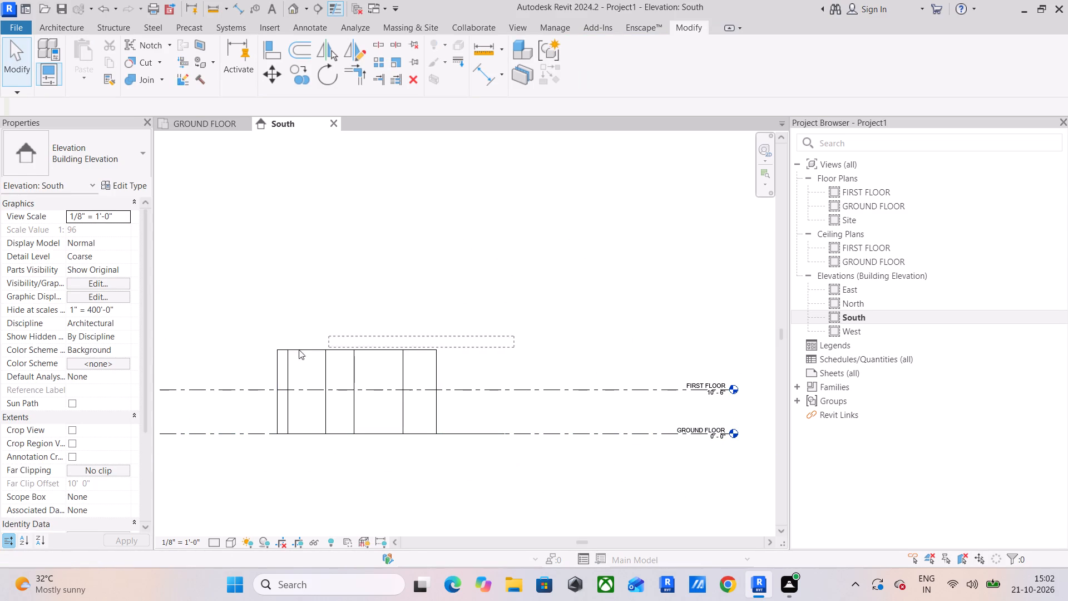
left_click_drag(299, 349, 245, 366)
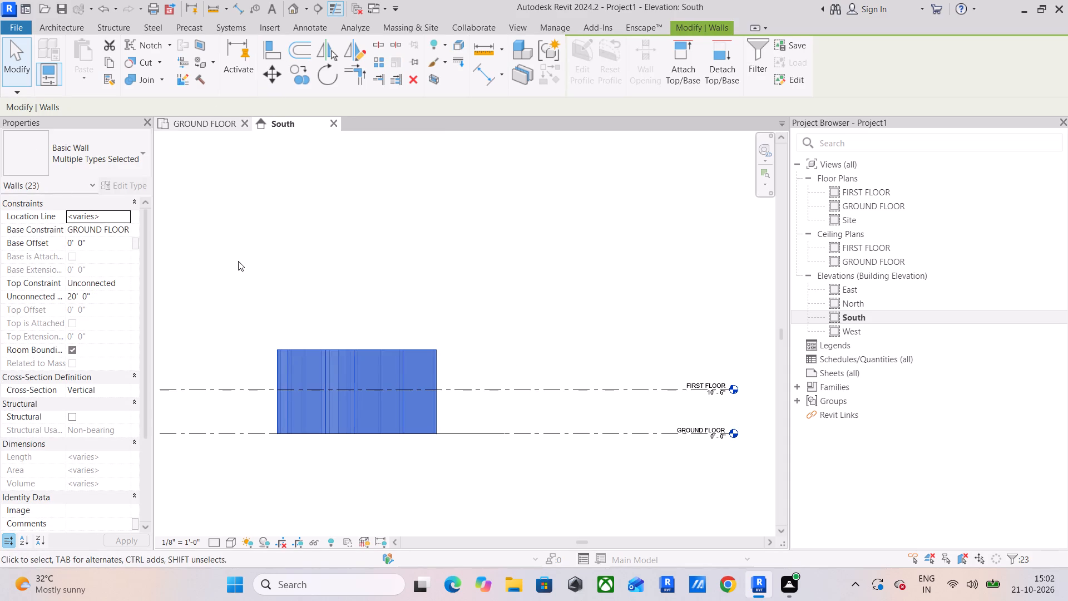
left_click(123, 283)
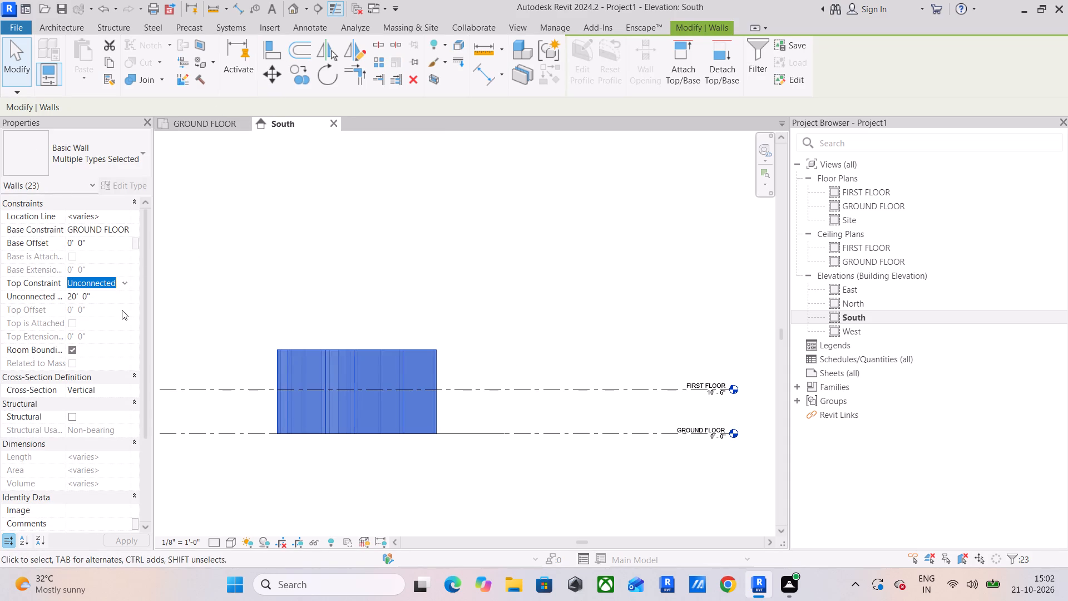
left_click(122, 316)
left_click(281, 249)
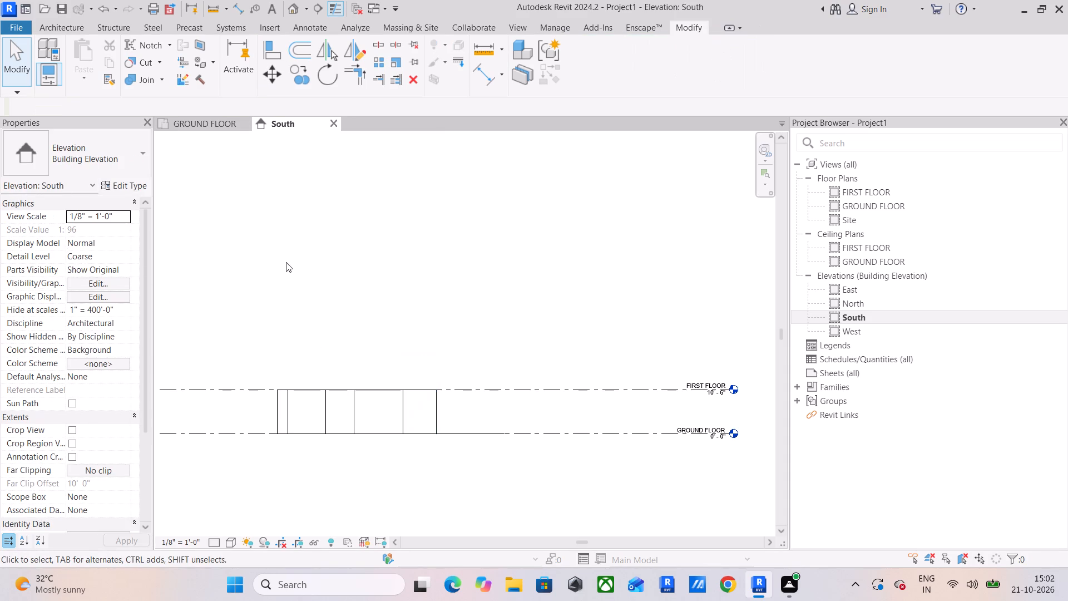
Add a level 10' 0" above FIRST FLOOR by picking the FIRST FLOOR line with that offset.
scroll(286, 262, "down", 1)
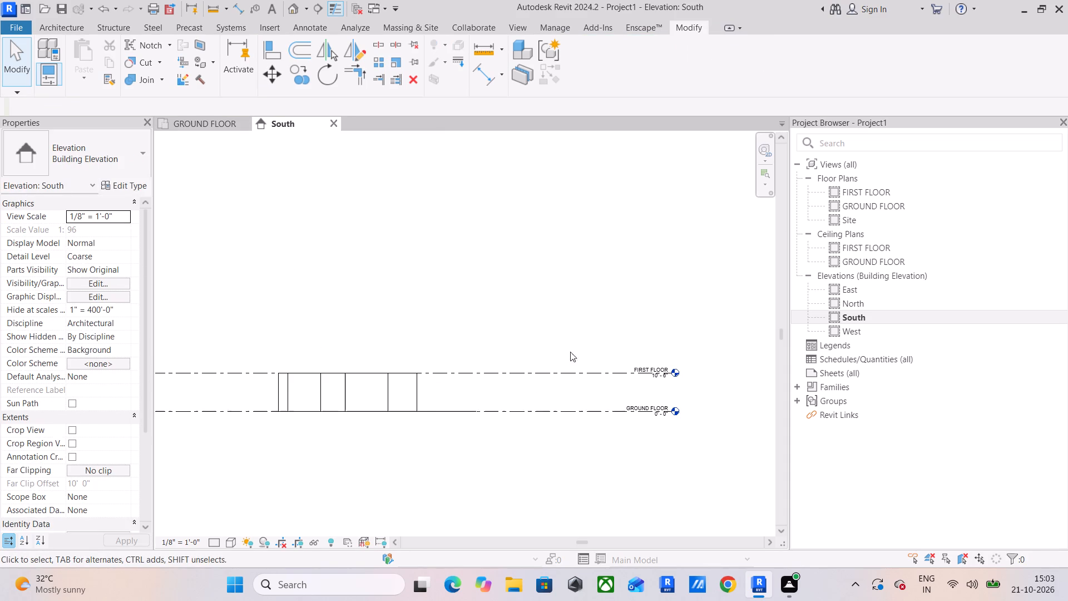
left_click(590, 370)
left_click(550, 81)
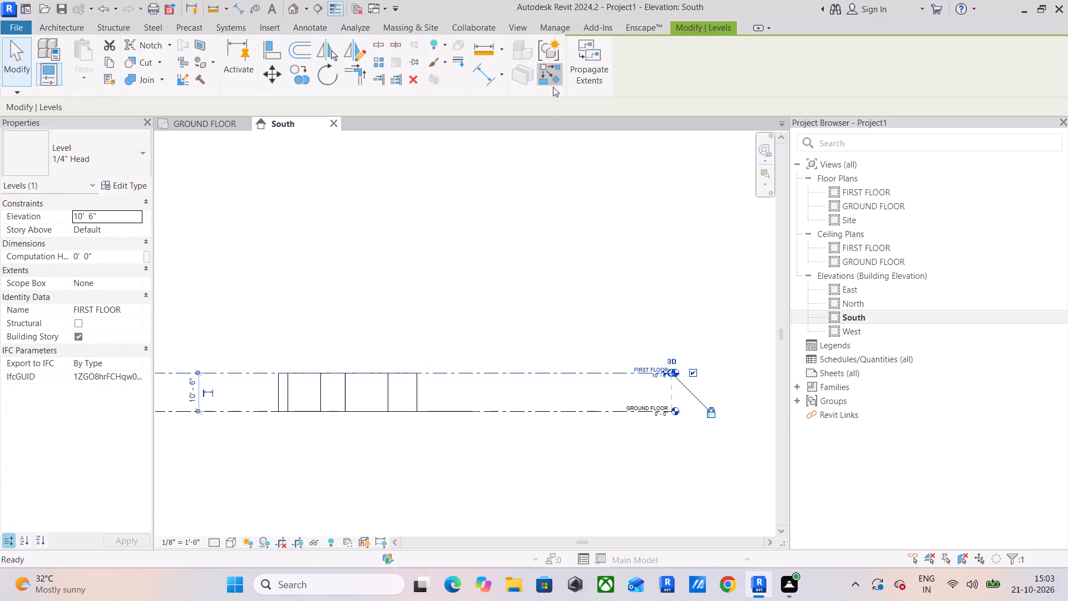
left_click(591, 44)
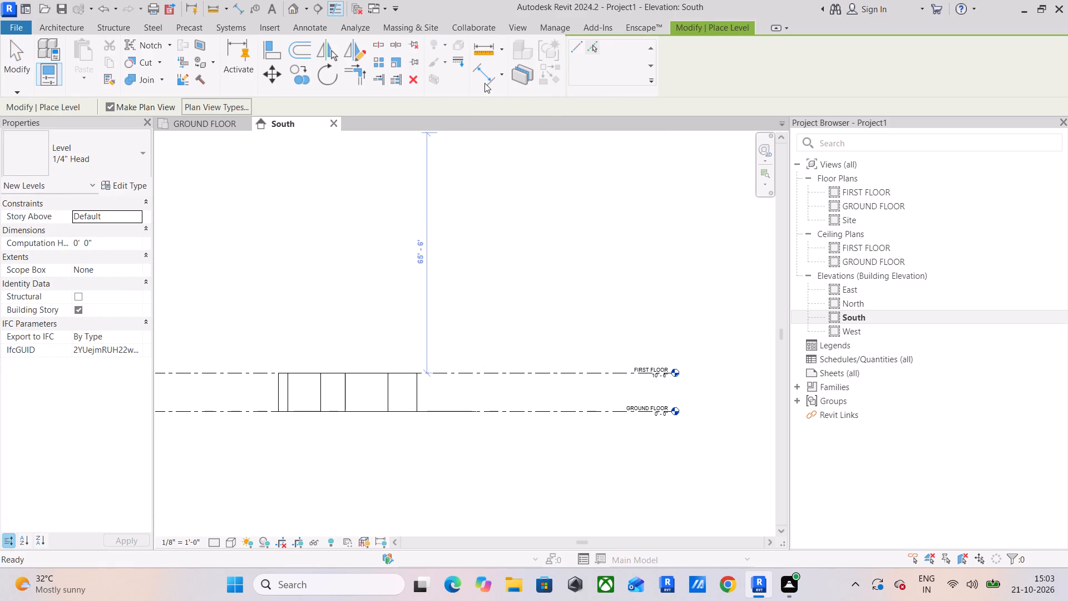
left_click_drag(325, 105, 259, 104)
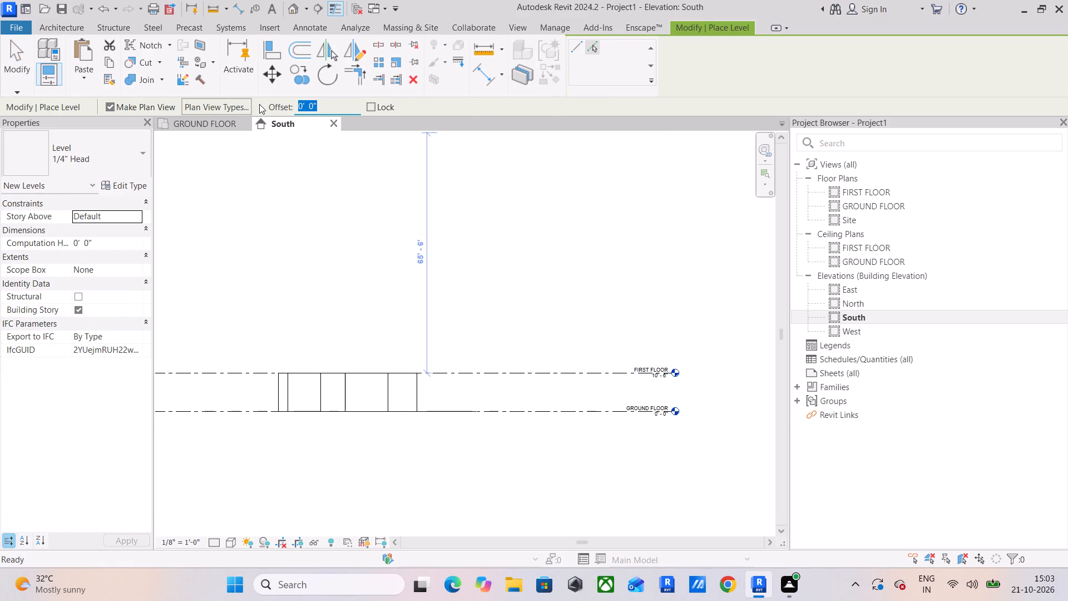
type("100")
key("BackSpace")
key("apostrophe")
key("Return")
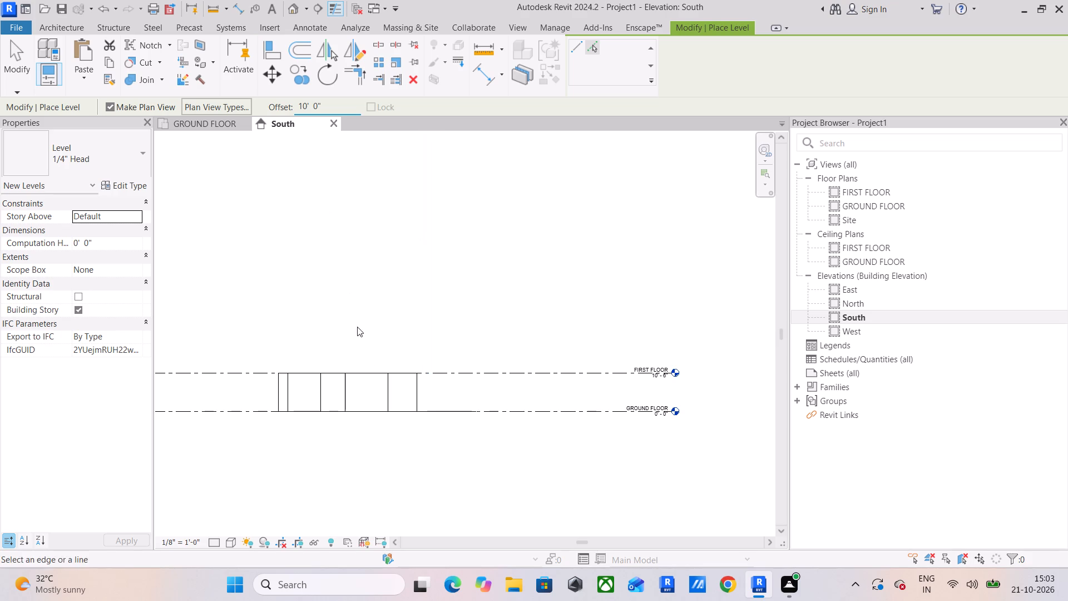
left_click(438, 374)
key("ctrl+z")
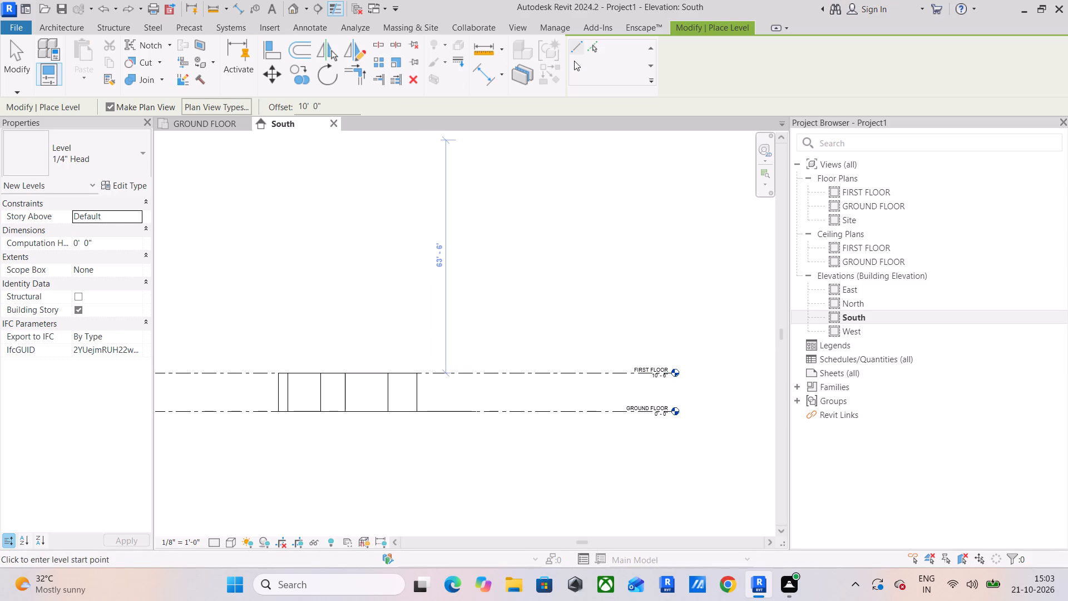
left_click(593, 45)
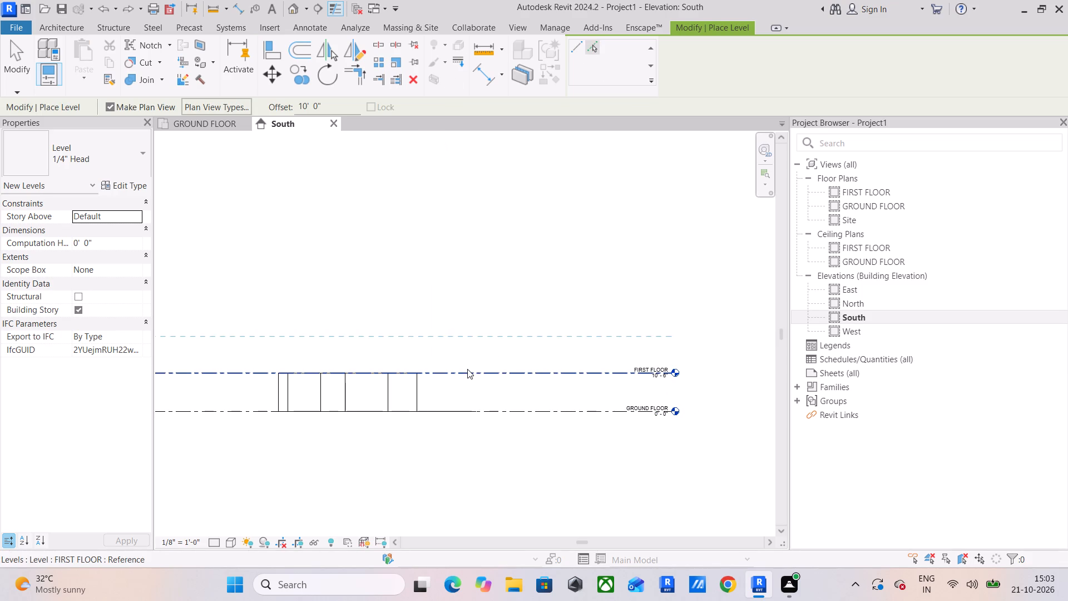
left_click(467, 369)
scroll(370, 370, "down", 2)
middle_click_drag(370, 370, 461, 372)
scroll(322, 327, "up", 4)
key("Escape")
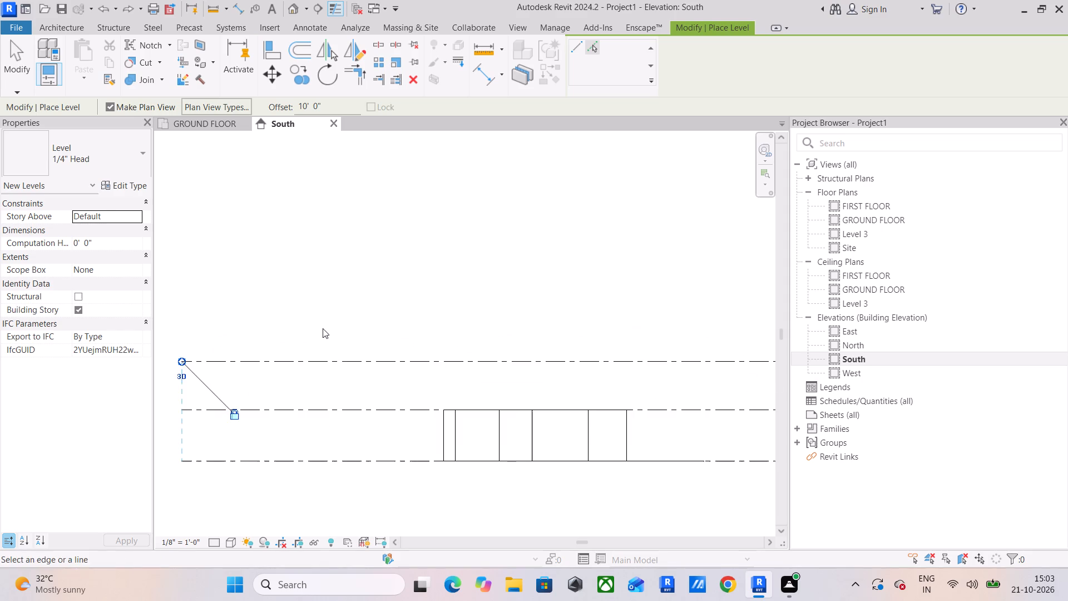
key("Escape")
key("Escape")
scroll(466, 413, "up", 5)
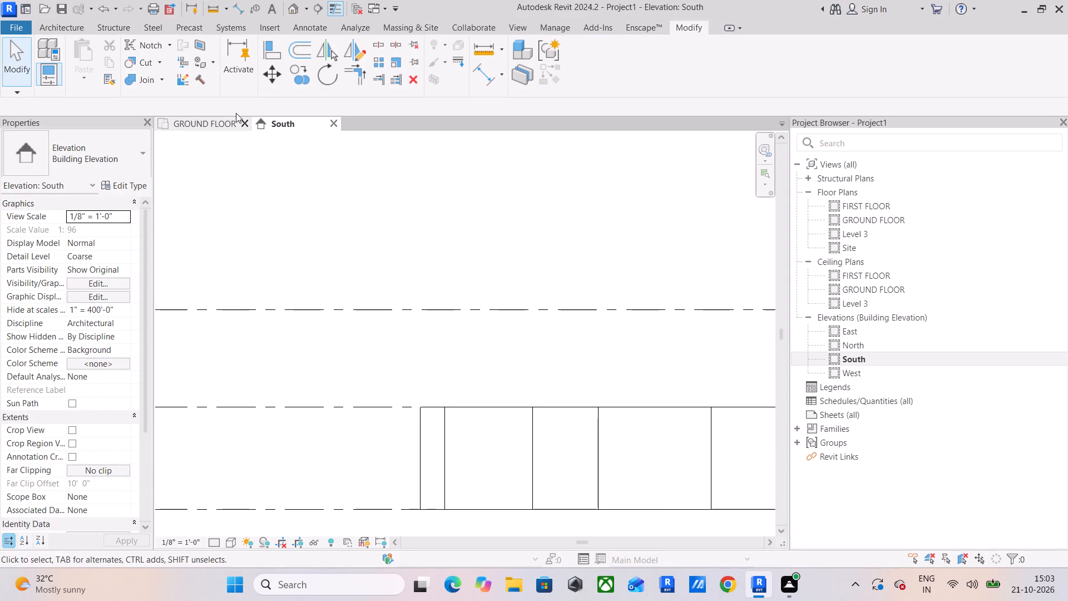
In the GROUND FLOOR plan, create a Generic - 12" floor with a rectangular boundary traced corner to corner around the whole plot.
left_click(209, 131)
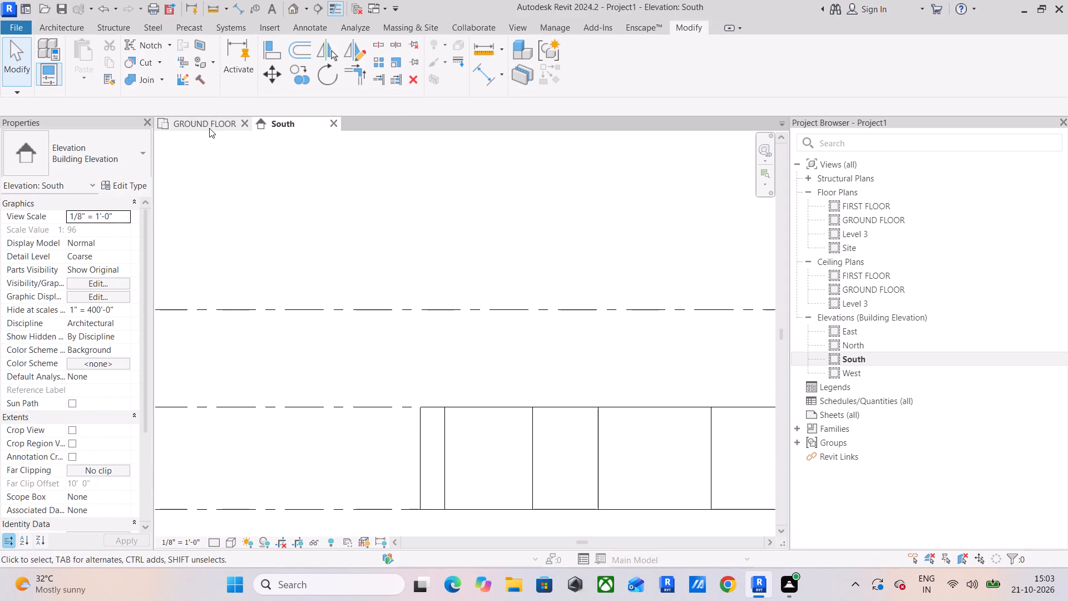
left_click(209, 128)
scroll(394, 342, "down", 2)
middle_click_drag(402, 346, 321, 320)
scroll(327, 315, "up", 4)
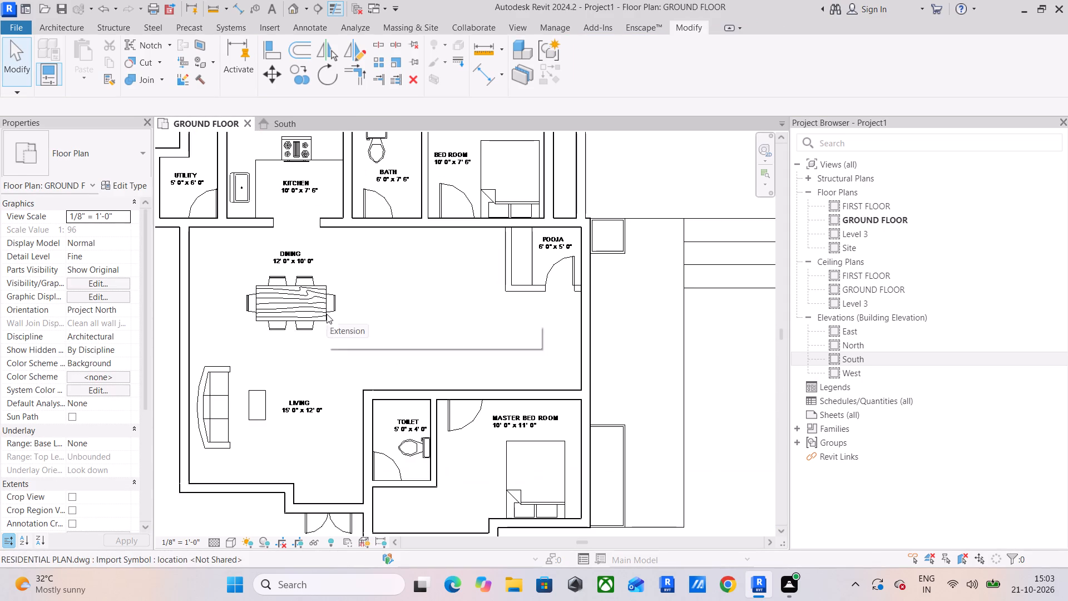
middle_click_drag(327, 314, 354, 319)
scroll(414, 322, "down", 1)
scroll(483, 314, "up", 2)
scroll(483, 314, "down", 1)
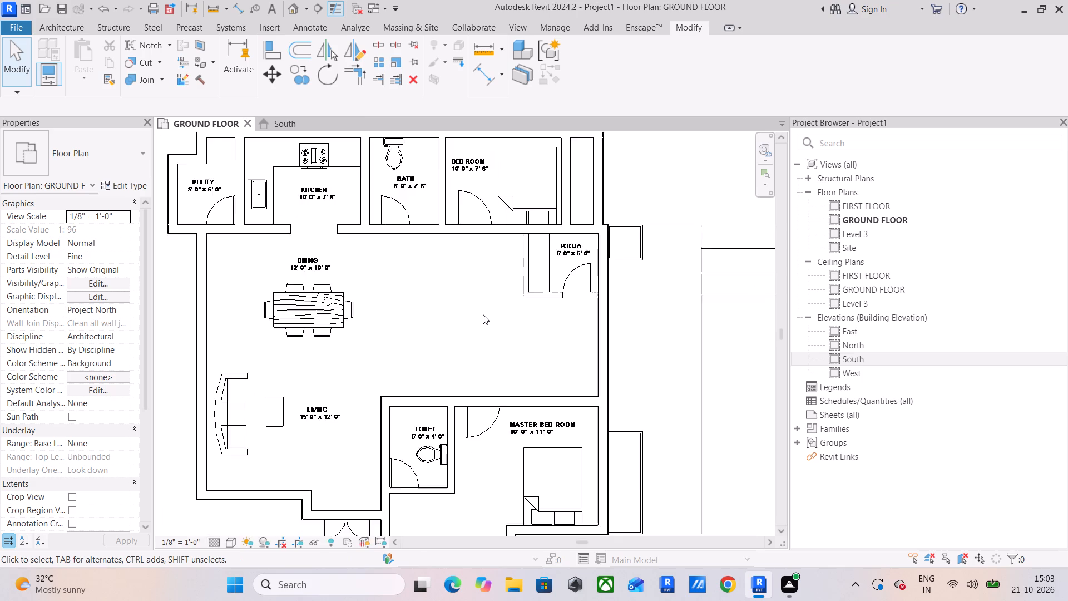
scroll(483, 314, "down", 2)
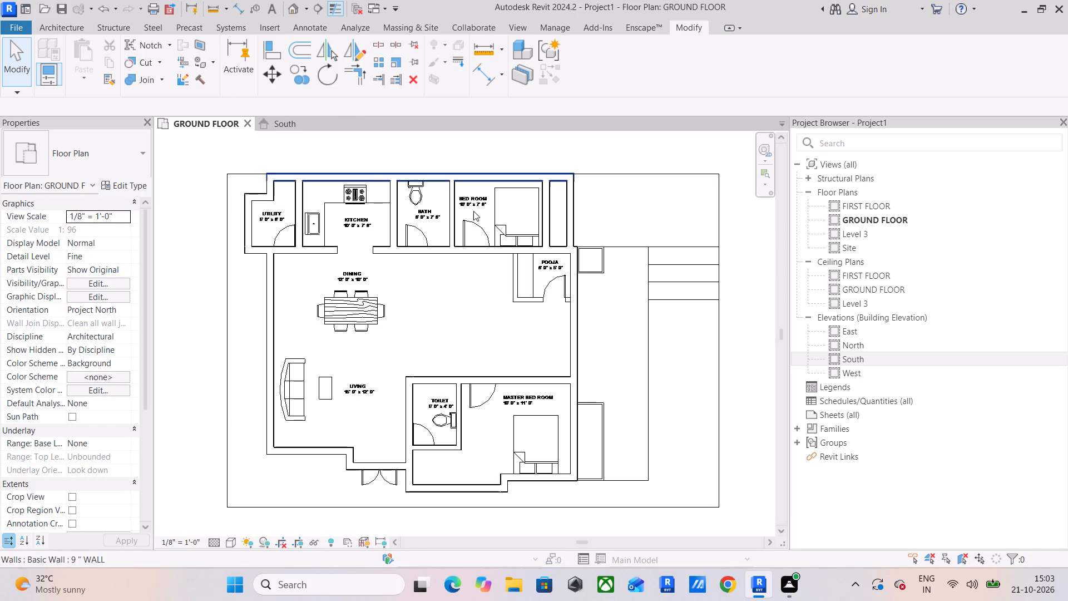
left_click(42, 28)
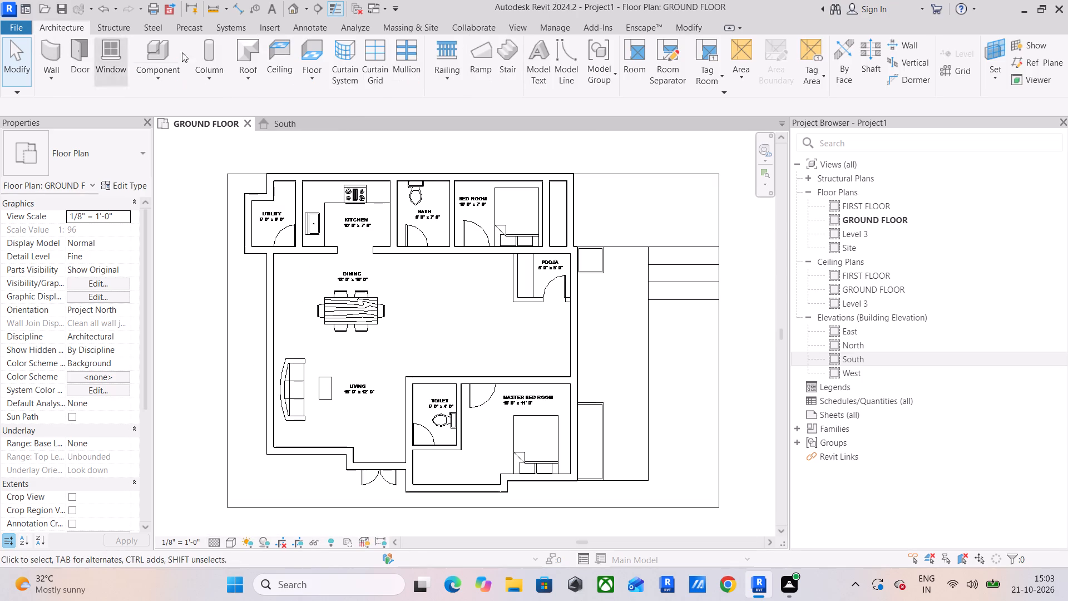
left_click(303, 64)
left_click(338, 104)
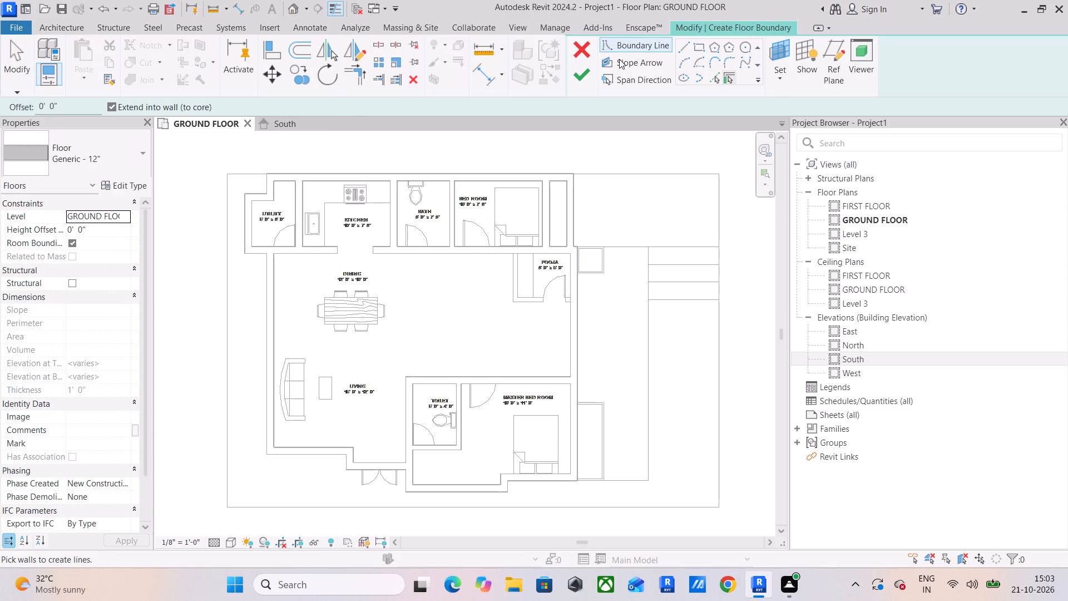
left_click(694, 49)
left_click(226, 174)
scroll(417, 338, "down", 3)
middle_click_drag(419, 336, 337, 213)
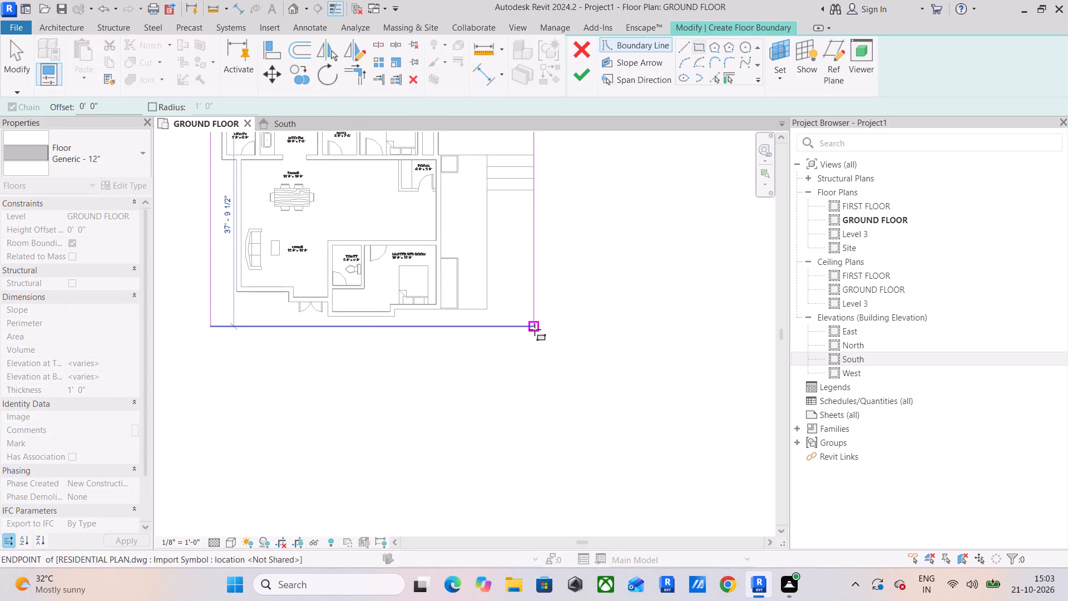
left_click(535, 329)
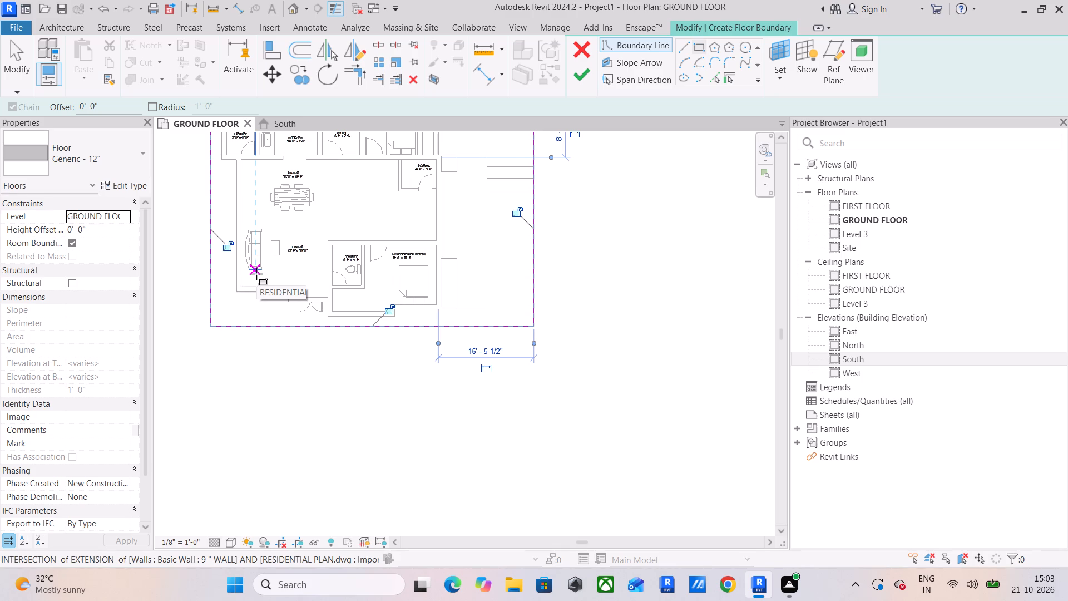
scroll(431, 313, "up", 1)
middle_click_drag(481, 287, 428, 348)
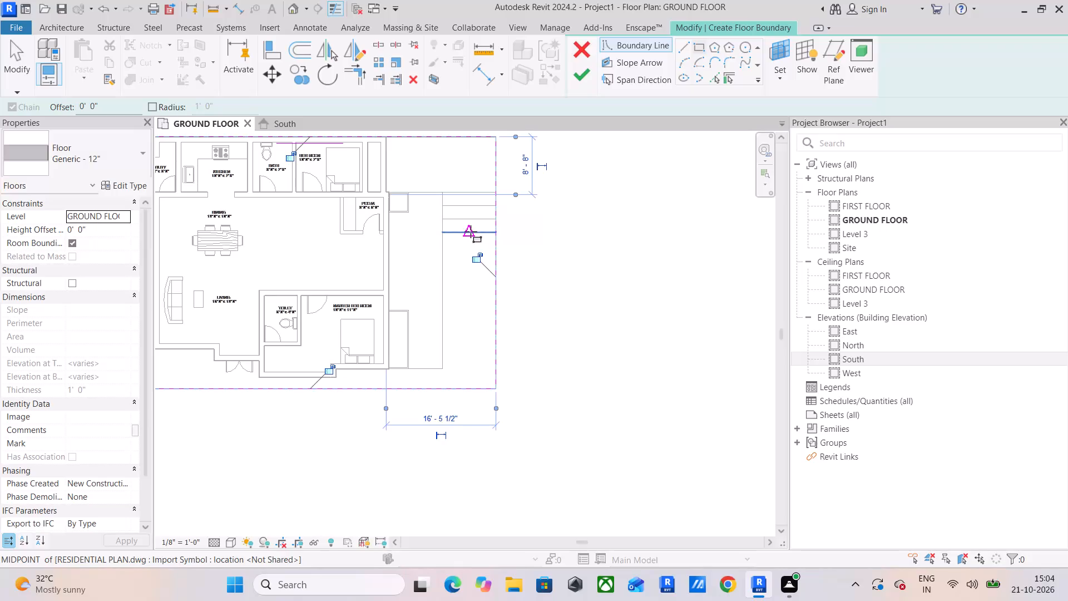
middle_click_drag(471, 231, 584, 237)
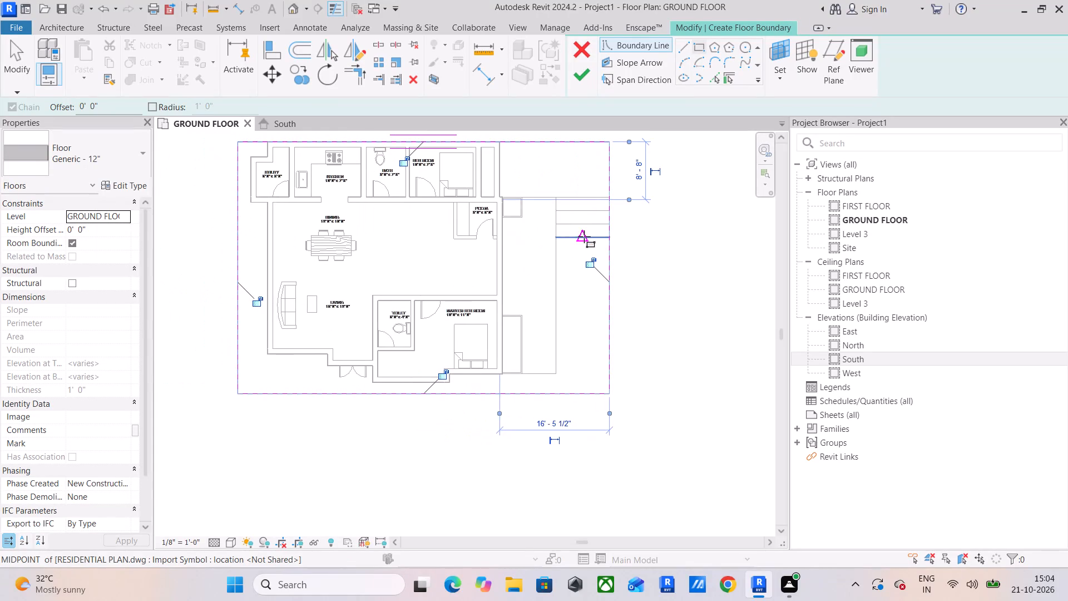
key("Escape")
key("Escape")
left_click(584, 75)
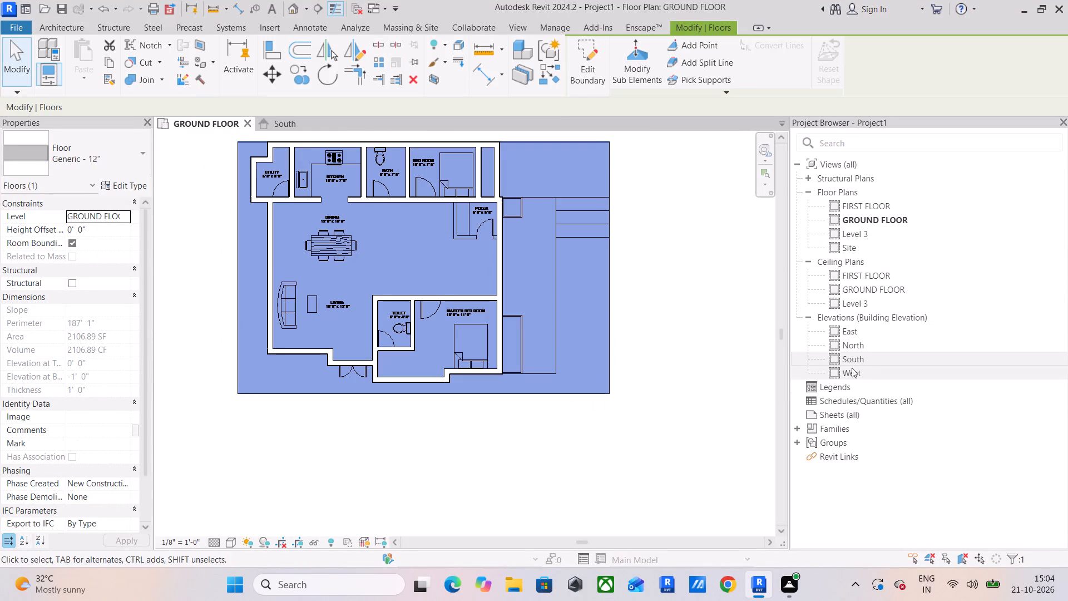
In the South elevation, add a level 2' 0" below GROUND FLOOR by picking the GROUND FLOOR line with that offset.
left_click(301, 122)
scroll(482, 336, "down", 3)
middle_click_drag(513, 353, 328, 245)
key("Escape")
middle_click_drag(498, 350, 377, 353)
left_click(513, 344)
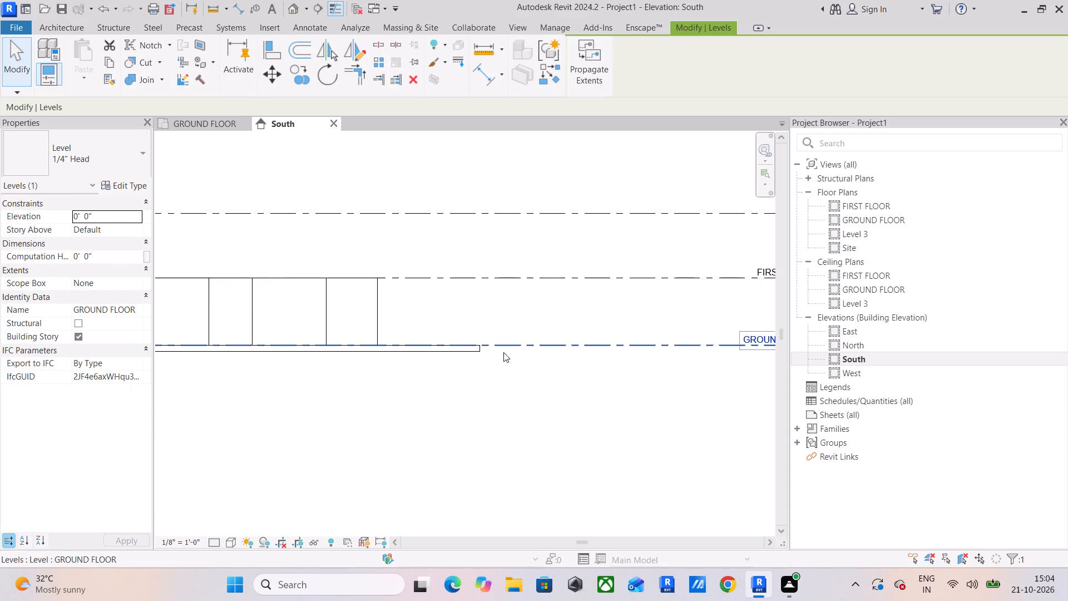
left_click(553, 77)
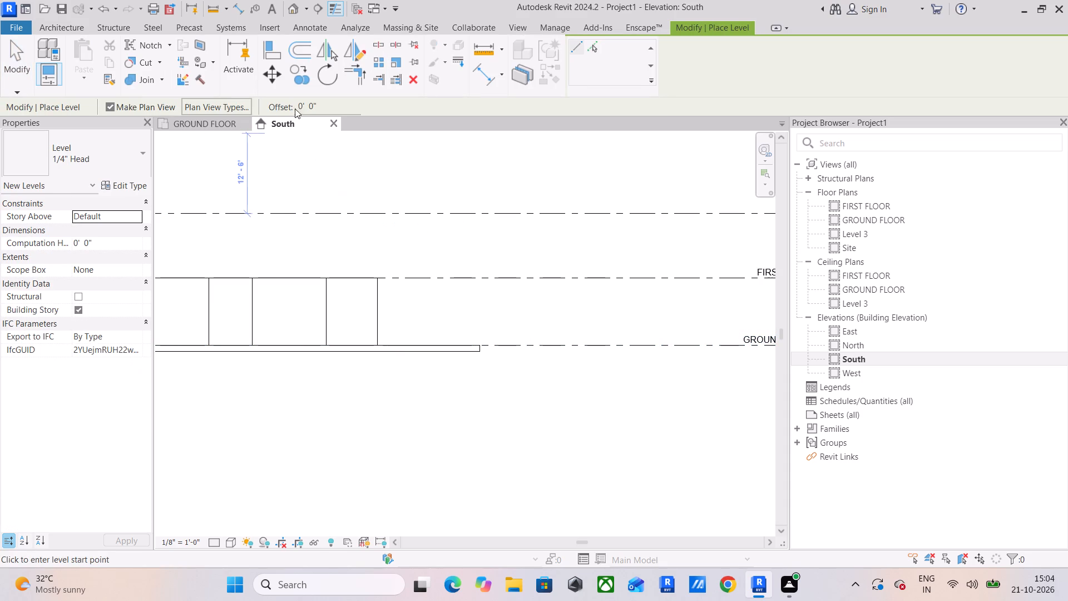
left_click_drag(339, 98, 294, 107)
left_click_drag(329, 102, 261, 107)
type("2'")
key("Return")
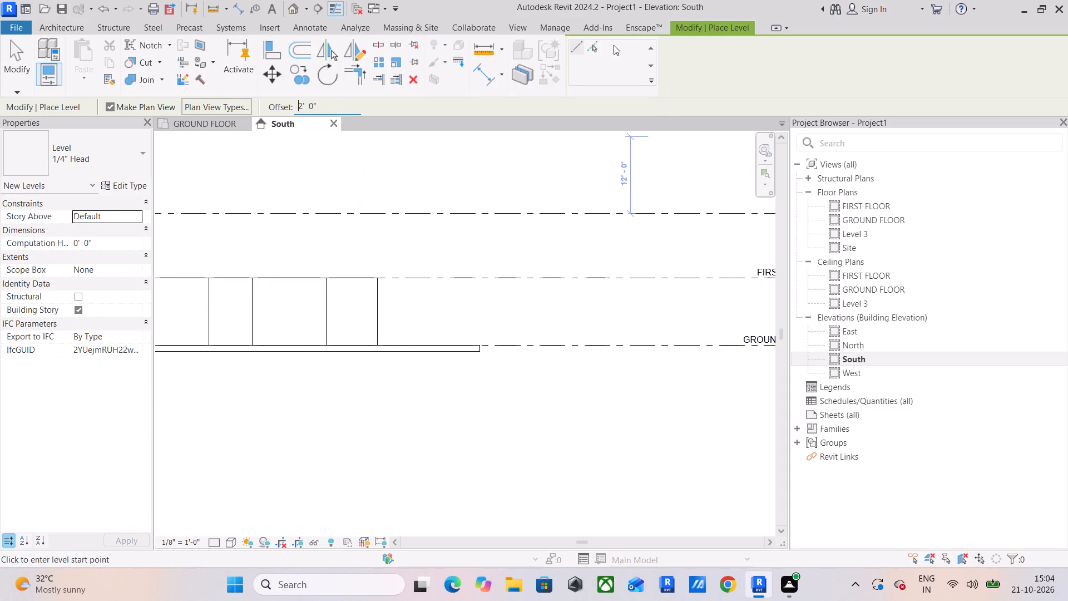
left_click(599, 51)
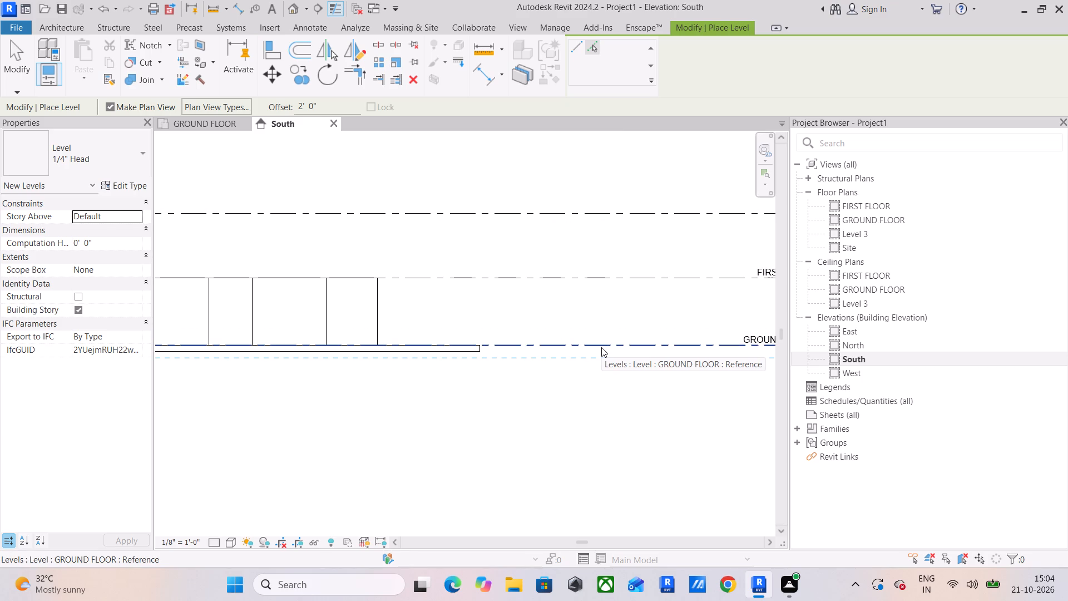
left_click(601, 347)
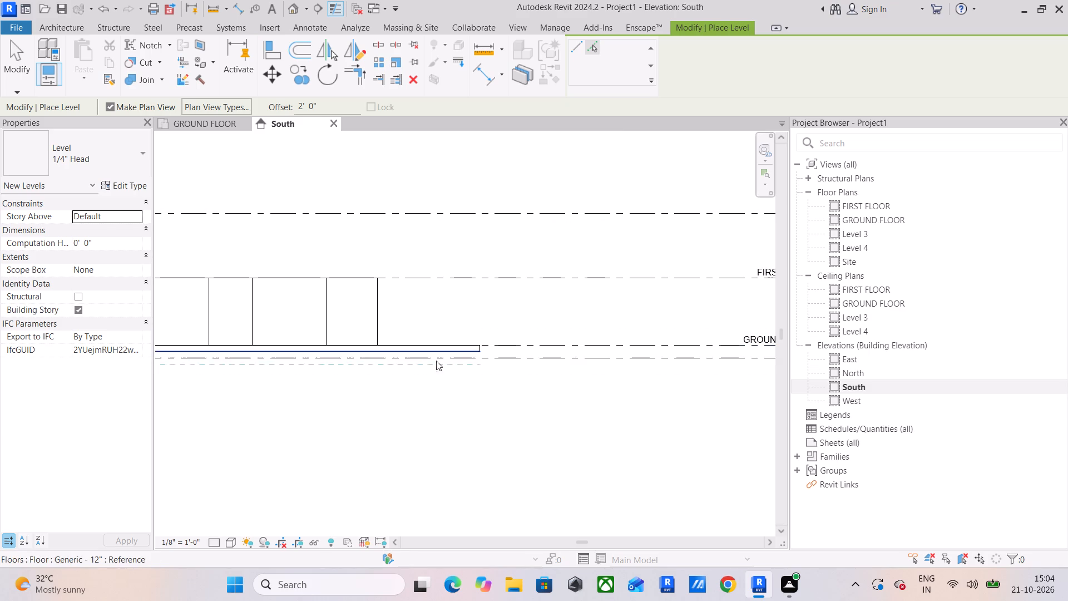
scroll(457, 331, "up", 5)
middle_click_drag(517, 373, 451, 370)
scroll(426, 355, "up", 4)
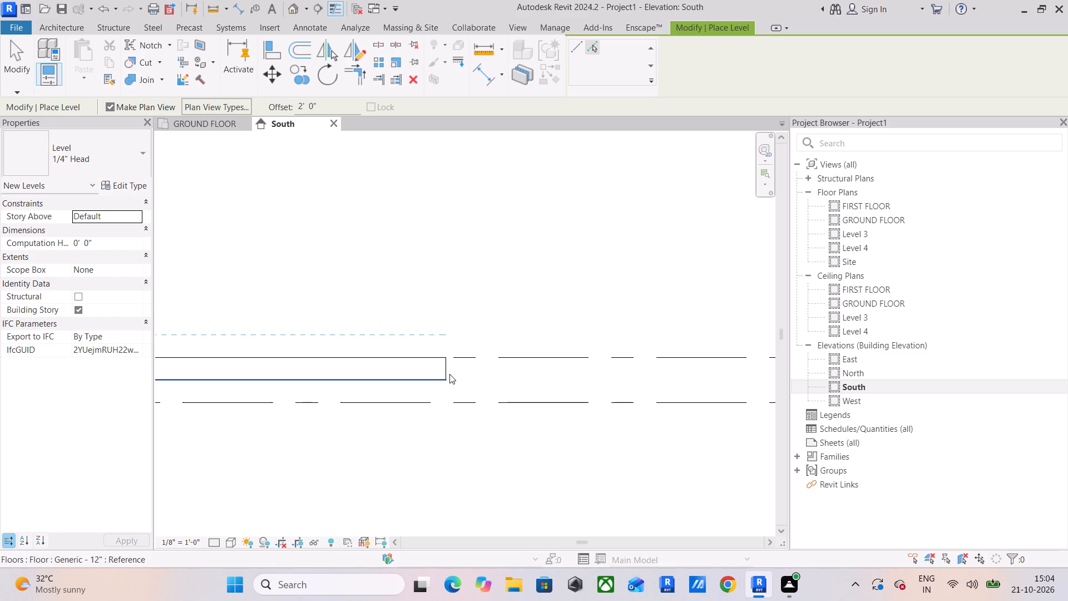
key("Escape")
key("Escape")
key("Escape")
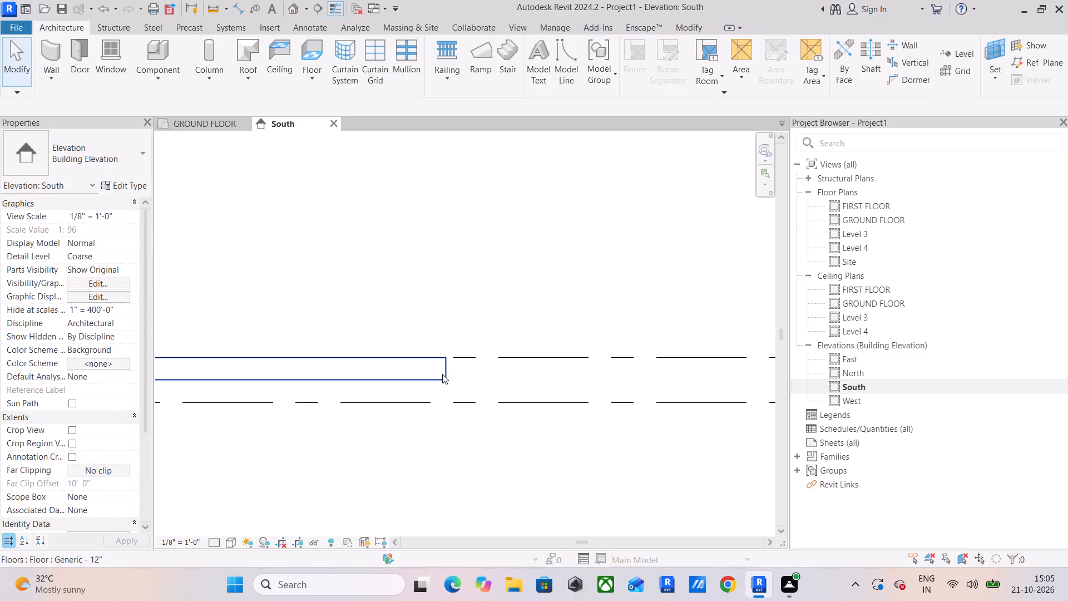
key("Escape")
Select the ground floor slab and duplicate its Generic - 12" type as 2'.
left_click(442, 371)
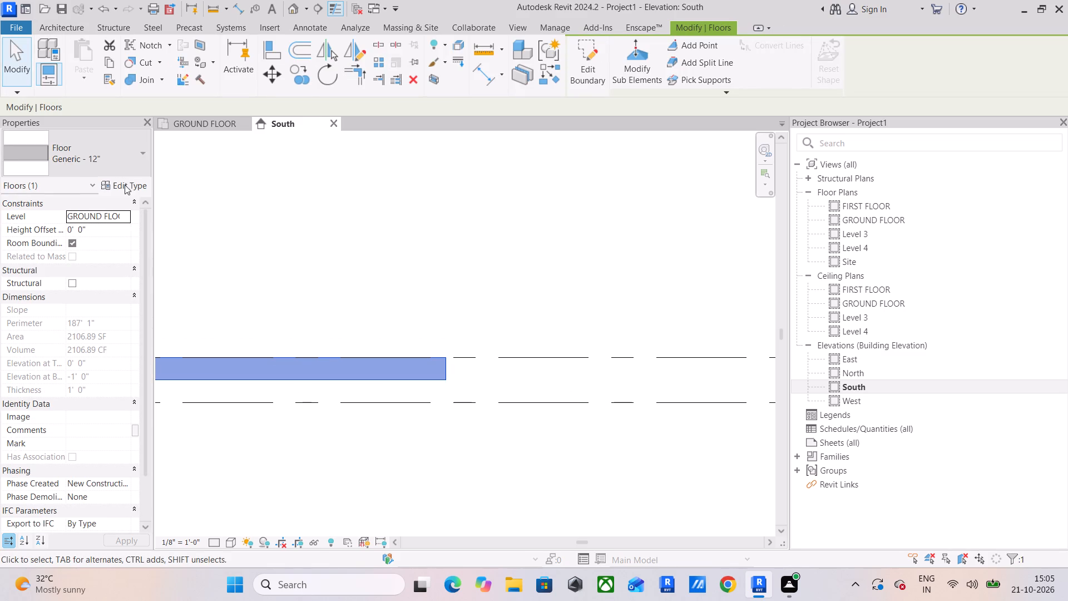
left_click(125, 185)
left_click(685, 114)
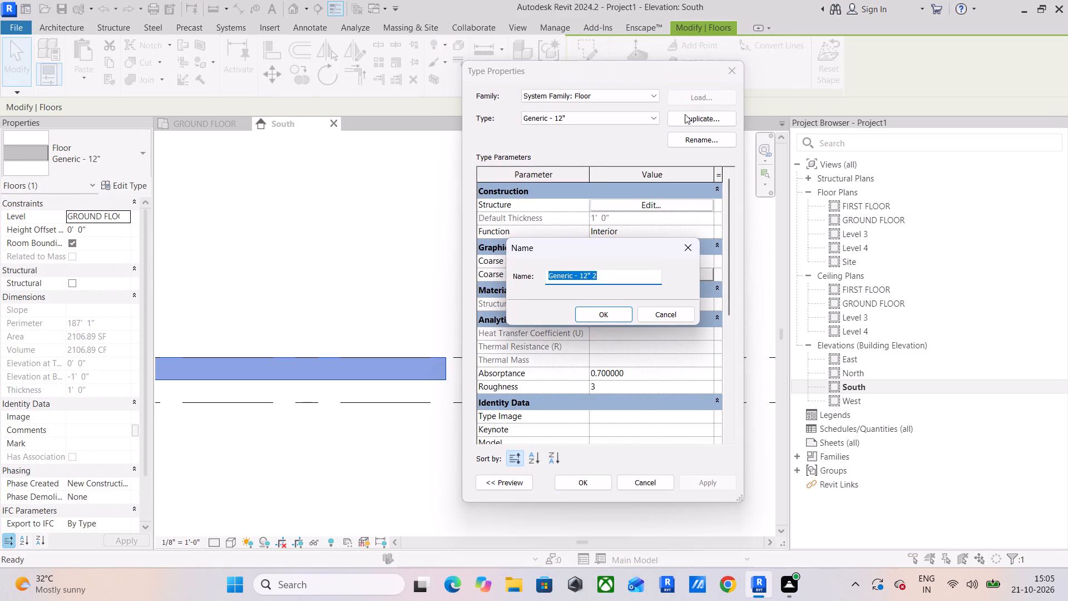
type("2'")
key("Return")
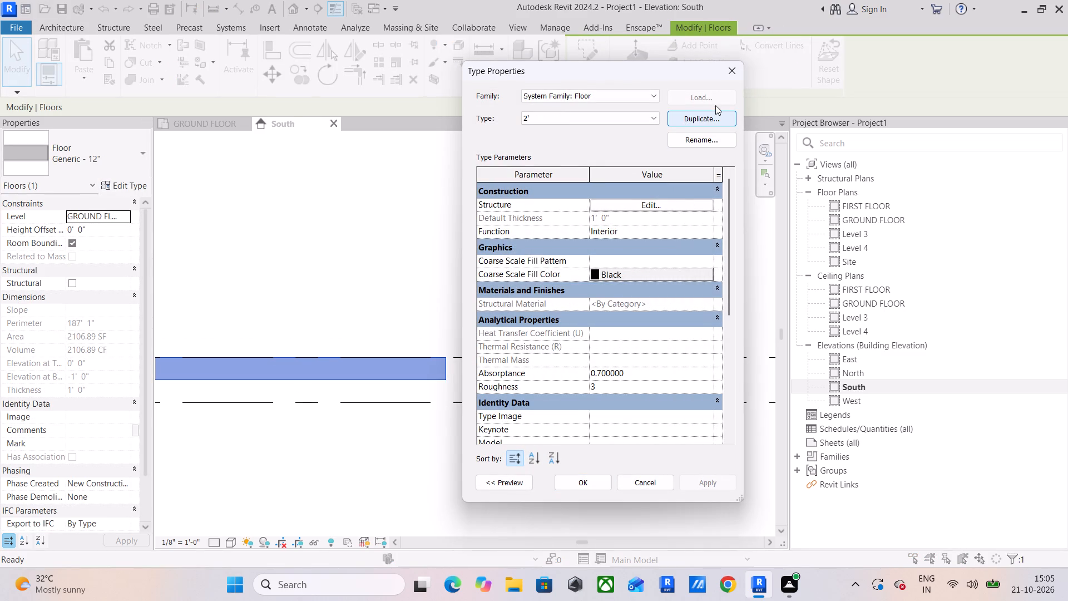
Set the structure layer thickness of the 2' floor type to 2' and apply the type to the slab.
left_click(657, 206)
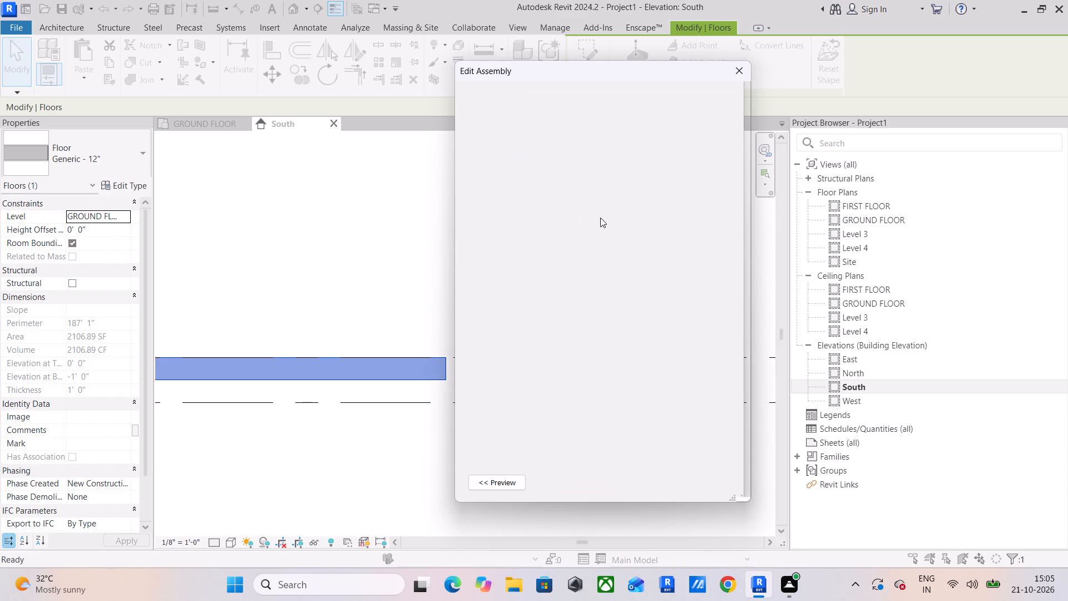
left_click(604, 214)
left_click_drag(611, 215, 551, 214)
type("2'")
key("Return")
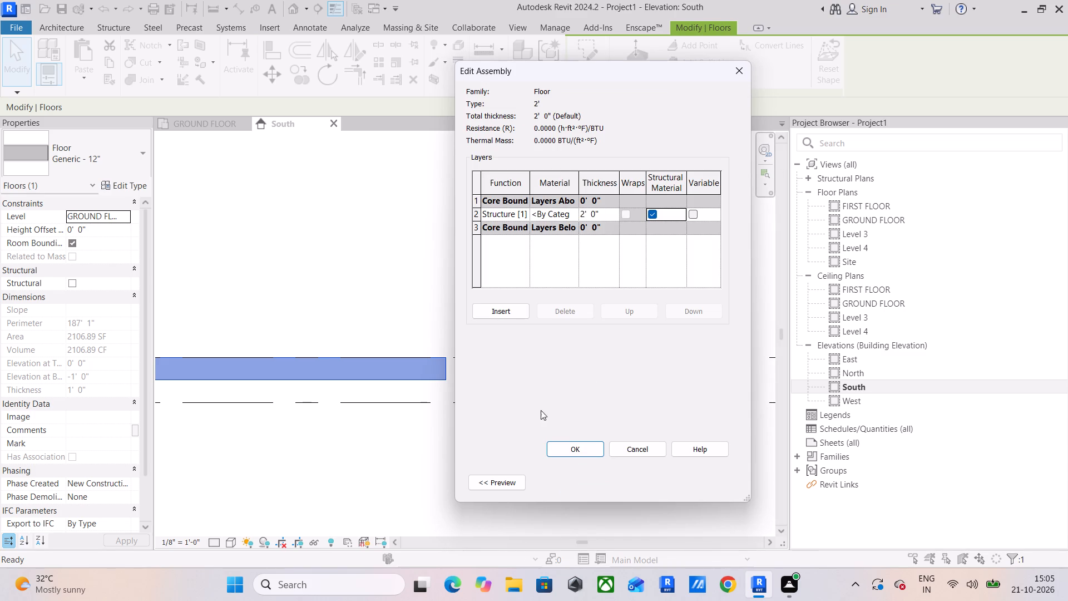
left_click(582, 452)
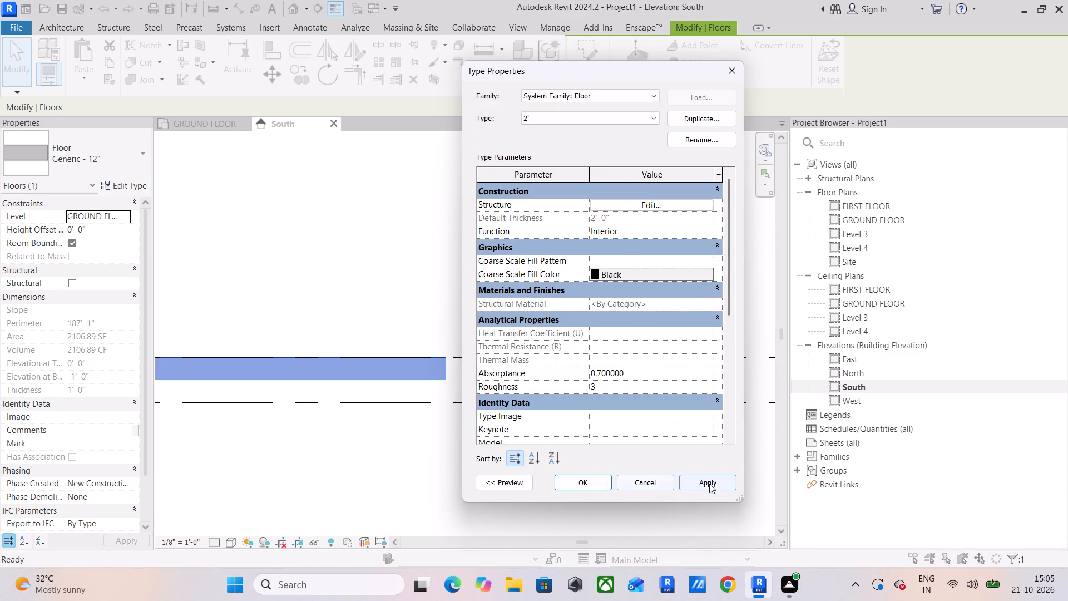
left_click(709, 484)
left_click(594, 481)
left_click(424, 454)
scroll(453, 441, "down", 4)
middle_click_drag(452, 438, 515, 440)
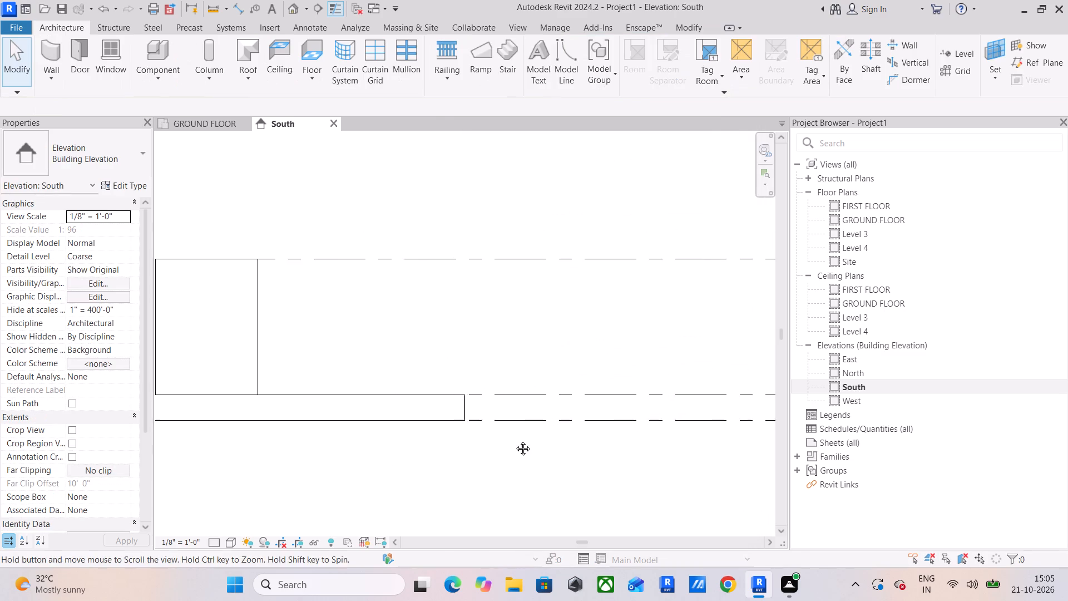
middle_click_drag(515, 440, 572, 440)
scroll(404, 411, "down", 2)
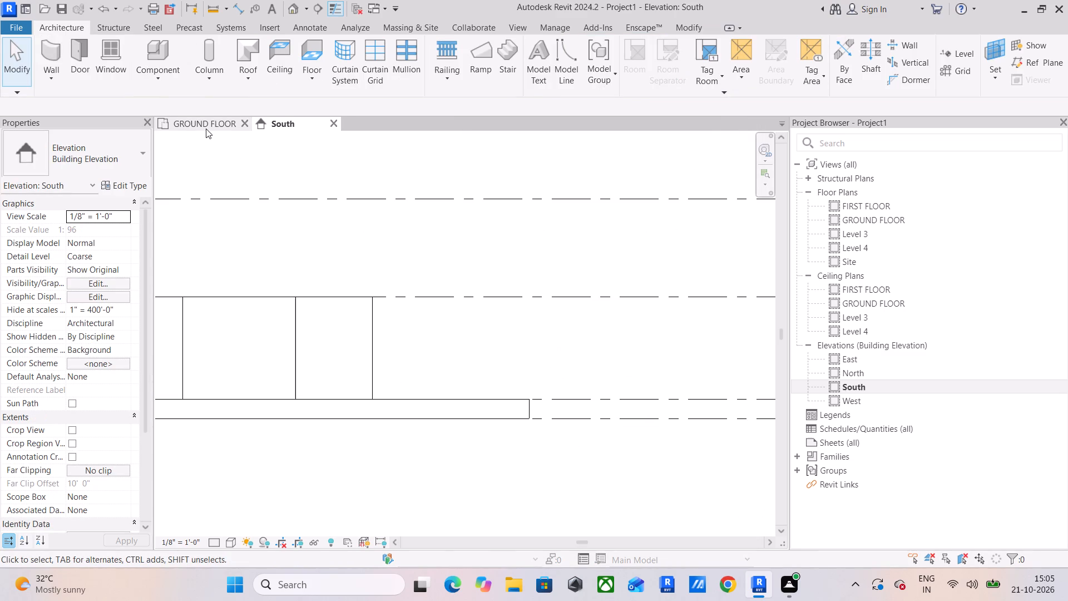
In the GROUND FLOOR plan, edit the slab's boundary and move its right edge inward to the steps' inner edge, about 8' 5" from the building wall.
left_click(206, 129)
scroll(564, 254, "up", 3)
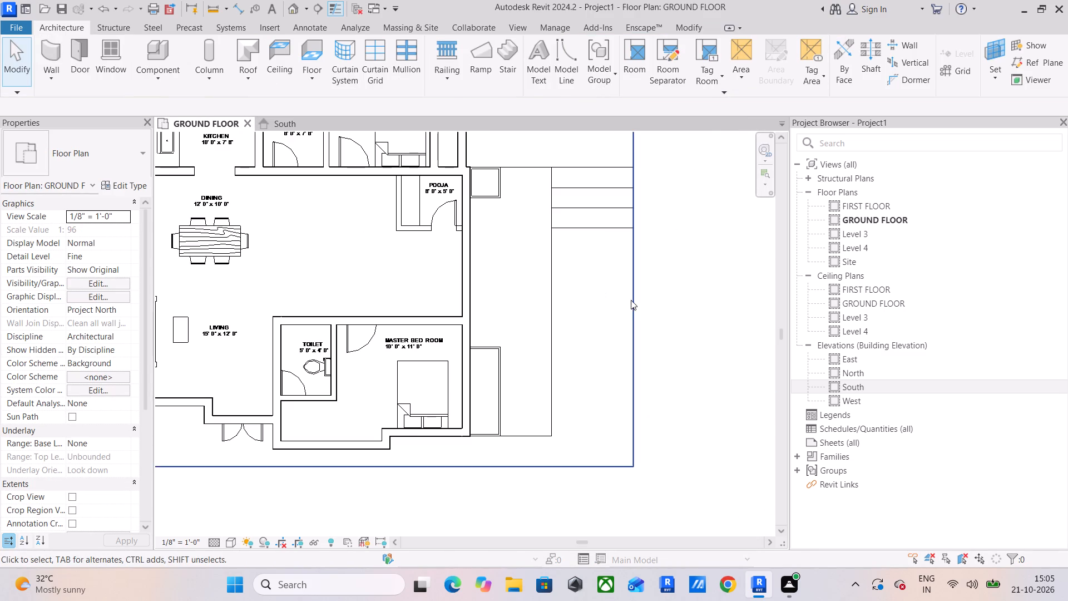
left_click(631, 299)
scroll(593, 294, "down", 3)
left_click(577, 59)
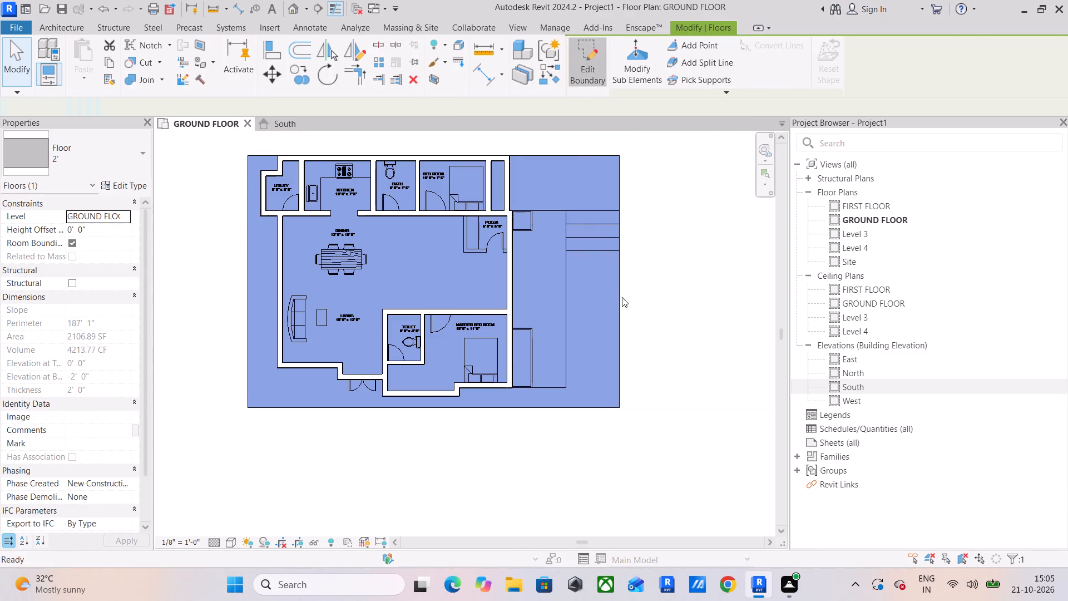
left_click_drag(621, 294, 566, 294)
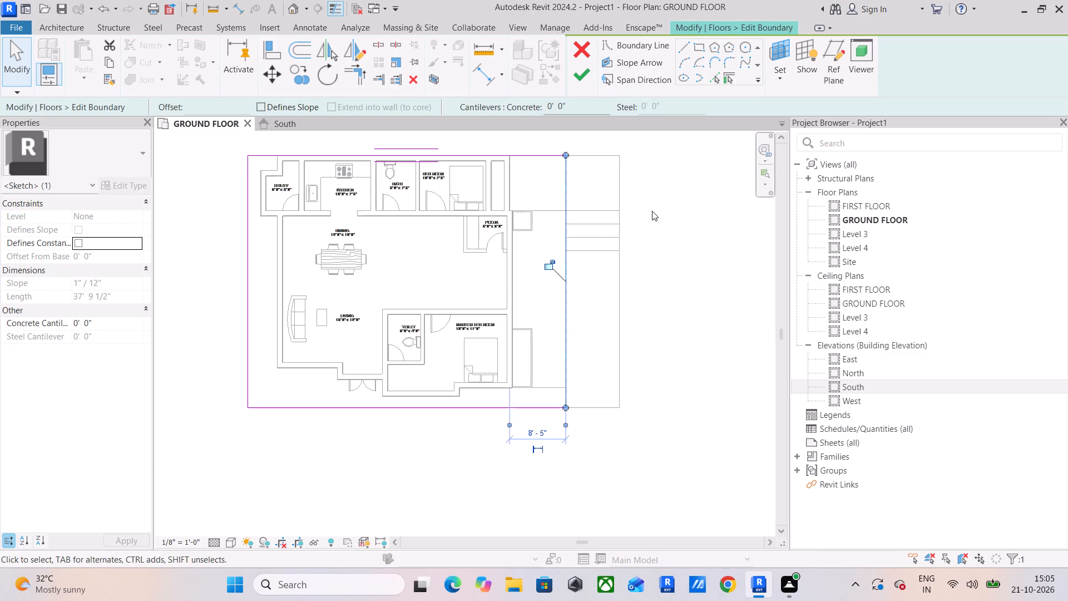
middle_click_drag(552, 250, 539, 335)
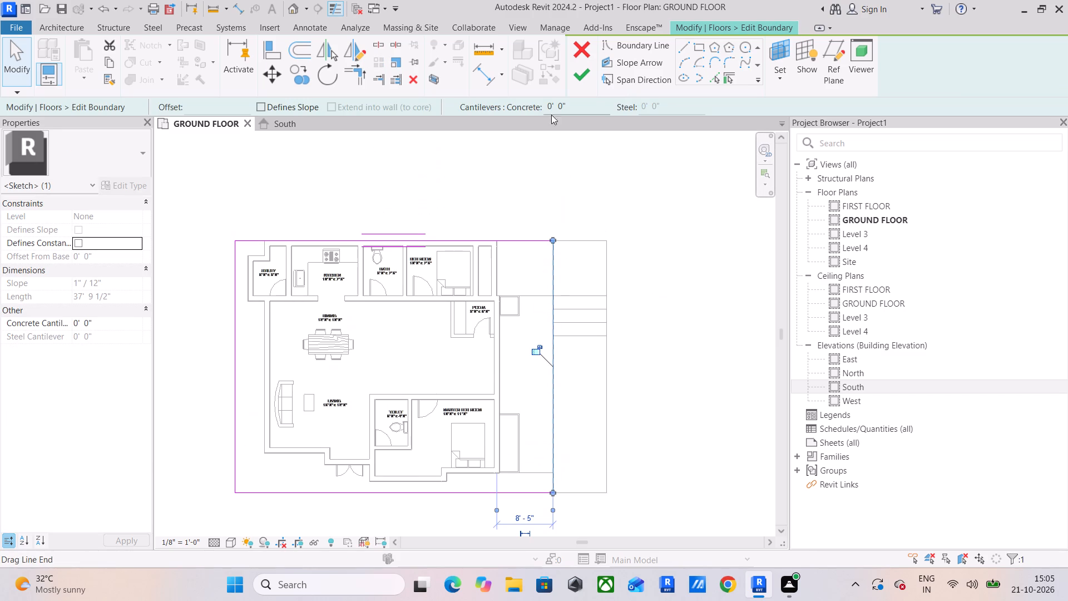
Draw three boundary lines around the plot's upper-right corner area above the steps, about 8' 0 1/2" by 10' or less, following the DWG.
left_click(684, 47)
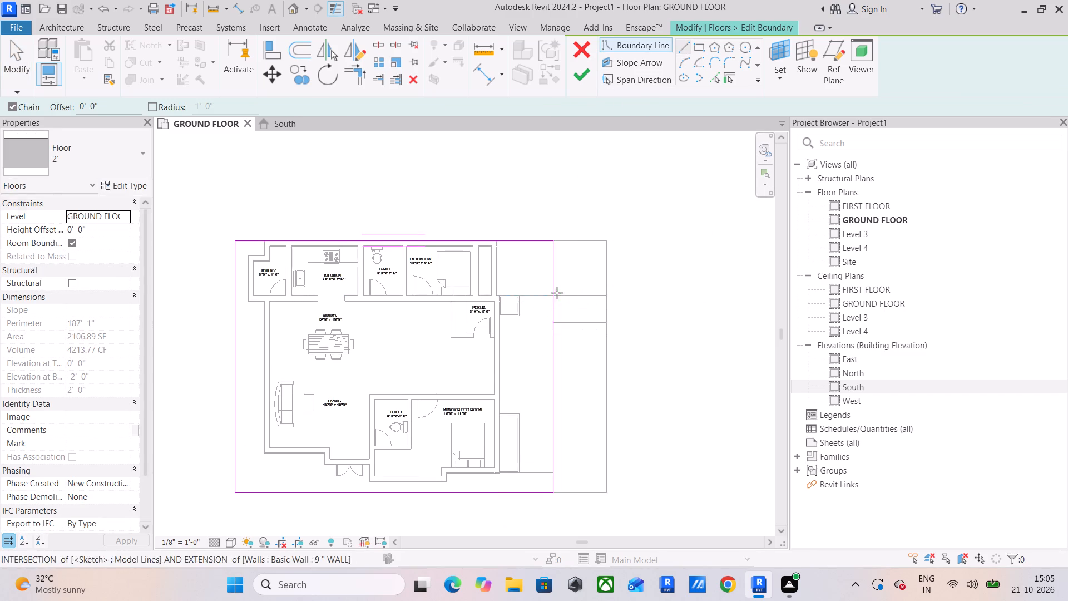
left_click(557, 293)
left_click(606, 293)
left_click(606, 243)
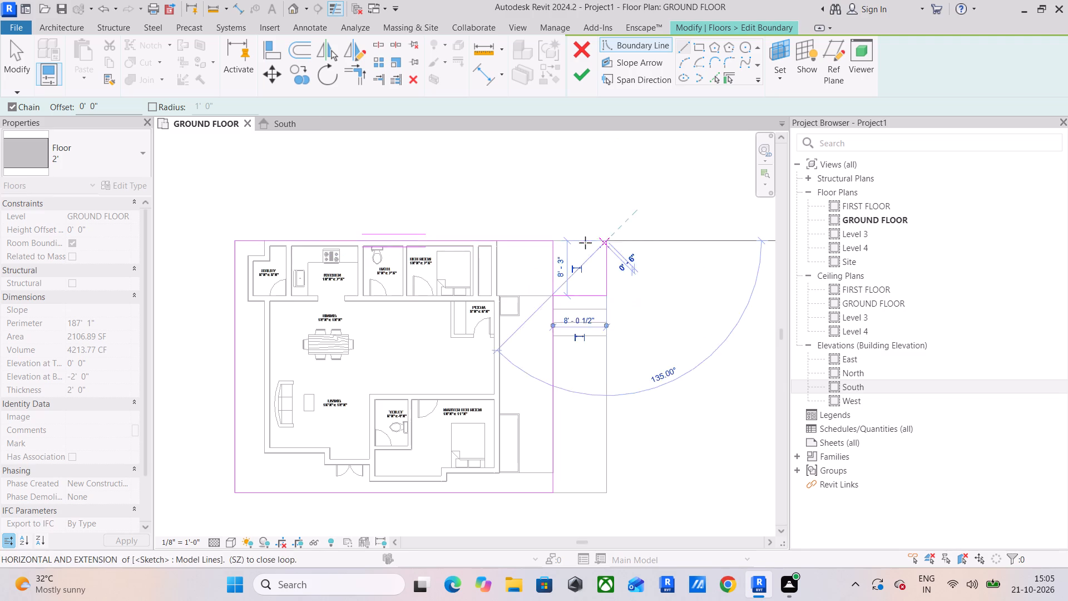
left_click(554, 242)
key("Escape")
key("Escape")
key("Escape")
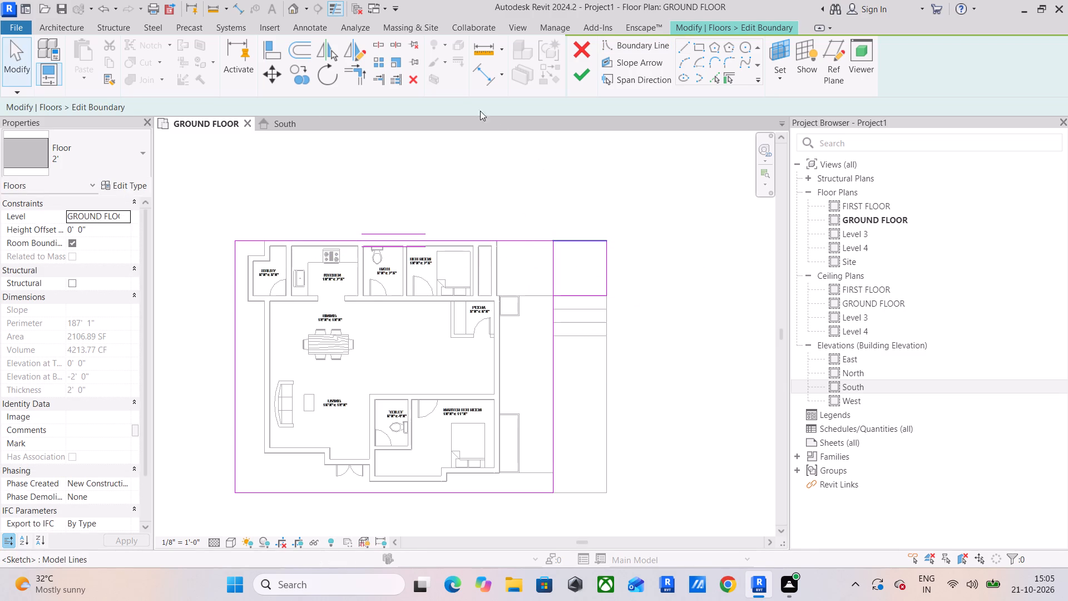
Trim the slab's inner right edge to the horizontal line above the steps, and finish the L-shaped boundary edit.
left_click(354, 75)
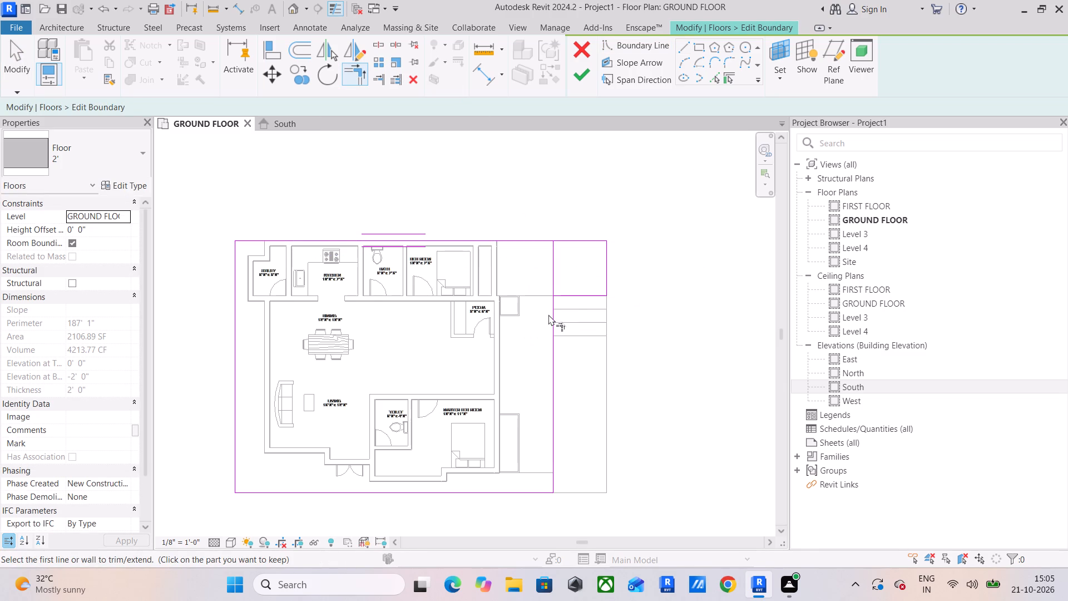
left_click(550, 314)
left_click(564, 297)
key("Escape")
key("Escape")
key("Escape")
key("Escape")
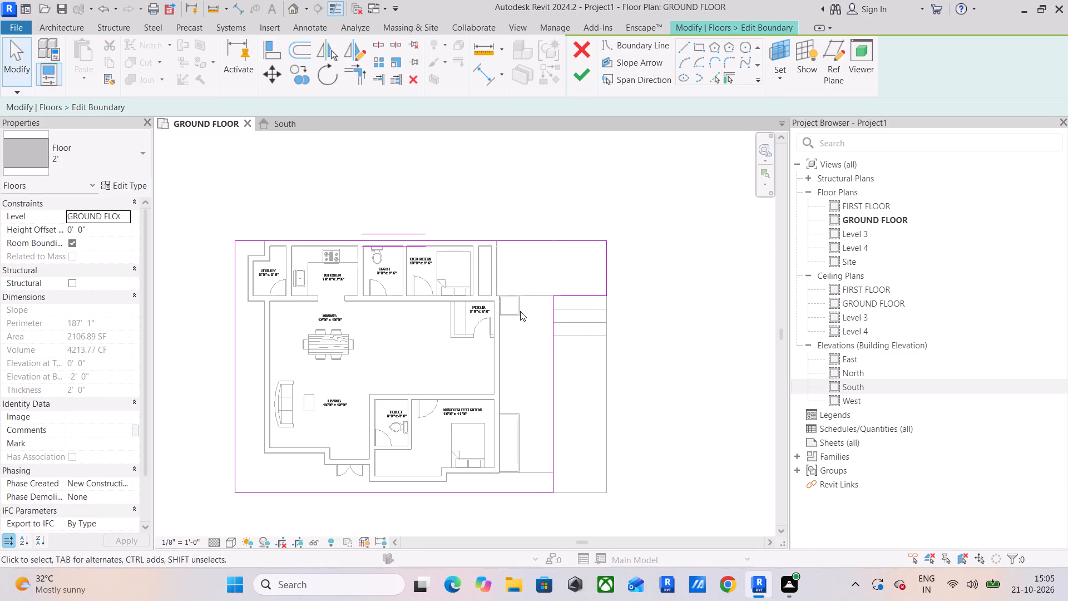
left_click(581, 81)
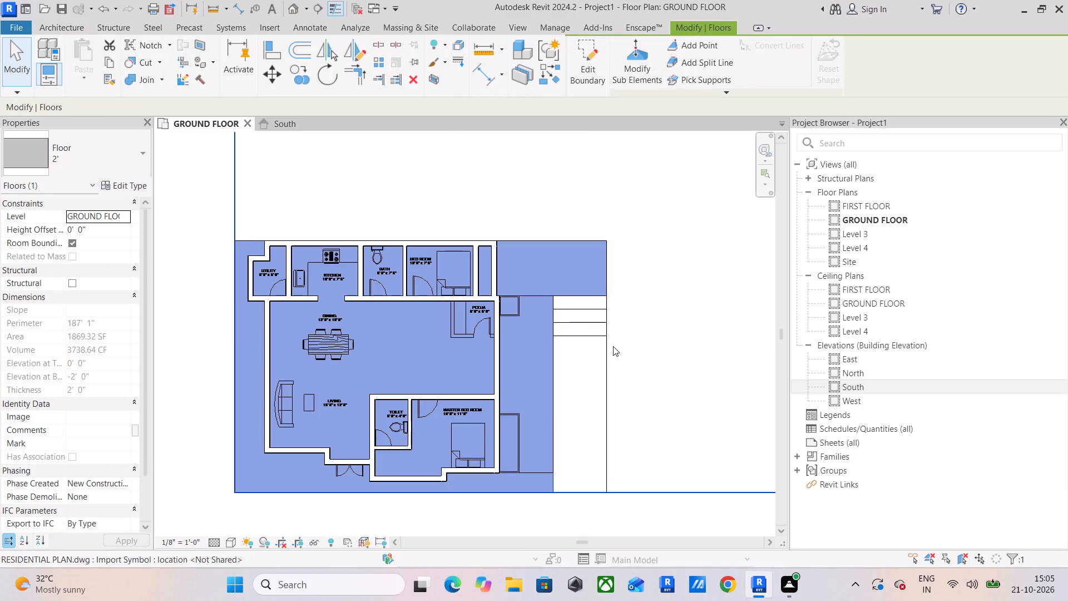
Start a new floor and sketch an 8' 0 1/2" by 29' 6 1/2" rectangular boundary over the steps strip beside the slab.
left_click(551, 75)
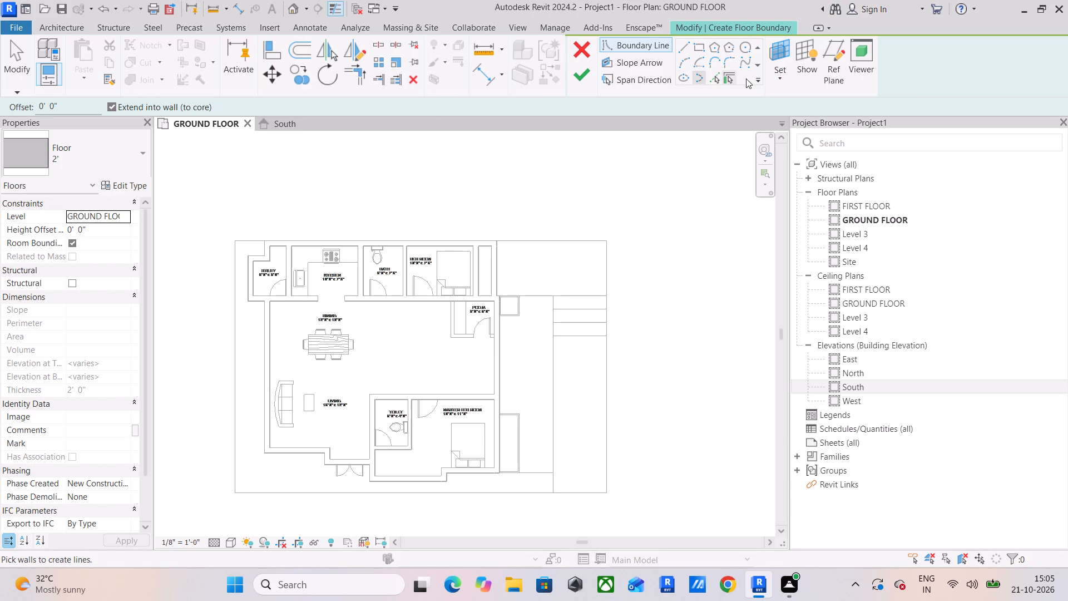
left_click(696, 50)
left_click(555, 295)
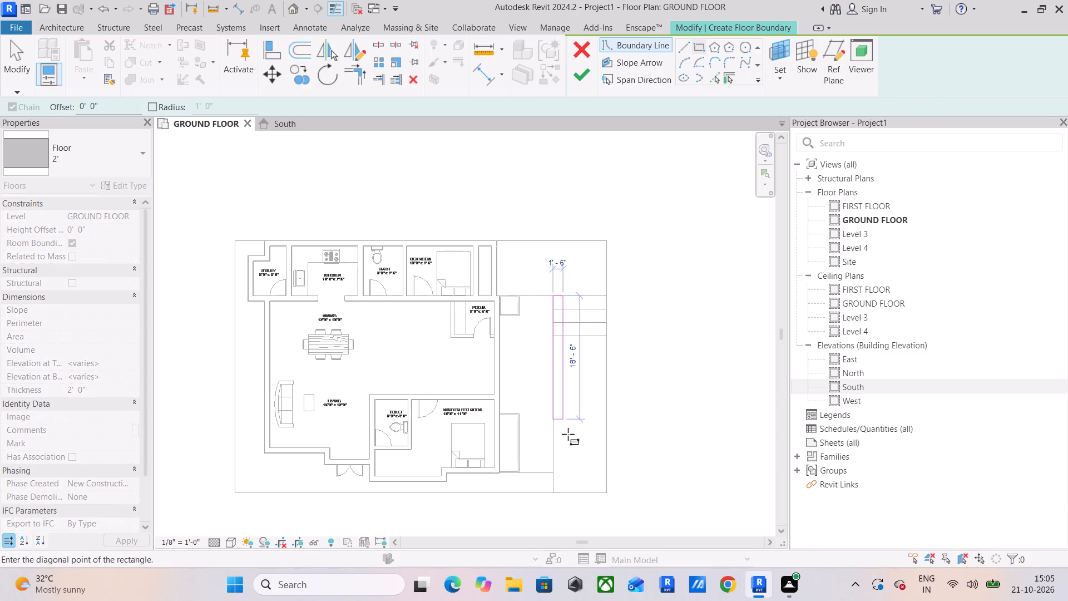
left_click(607, 495)
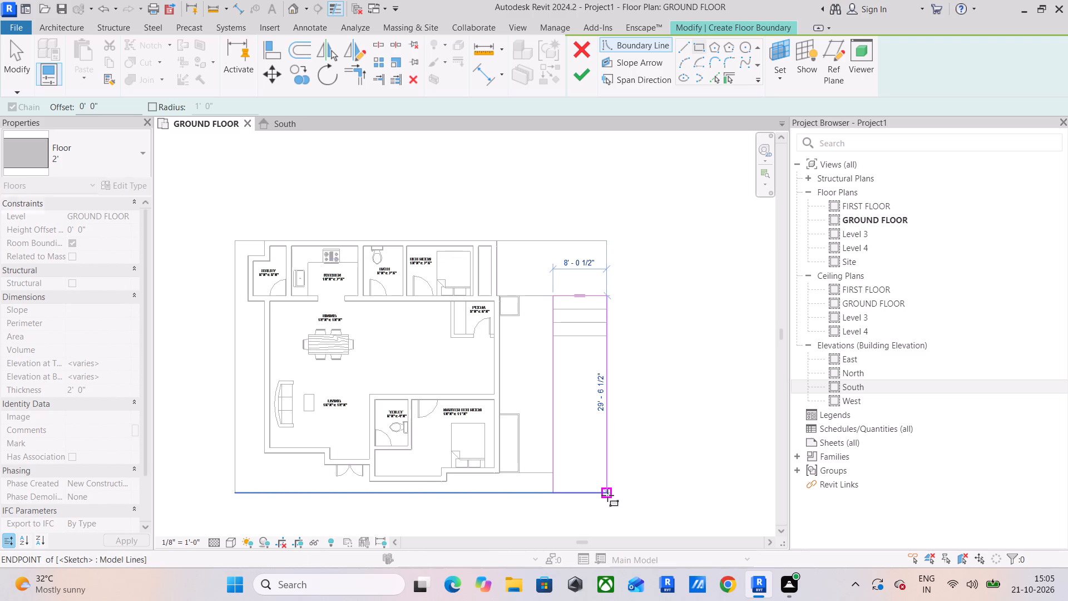
Duplicate the floor type as 6", set its structure thickness to 6", and finish the floor over the steps strip.
left_click(134, 188)
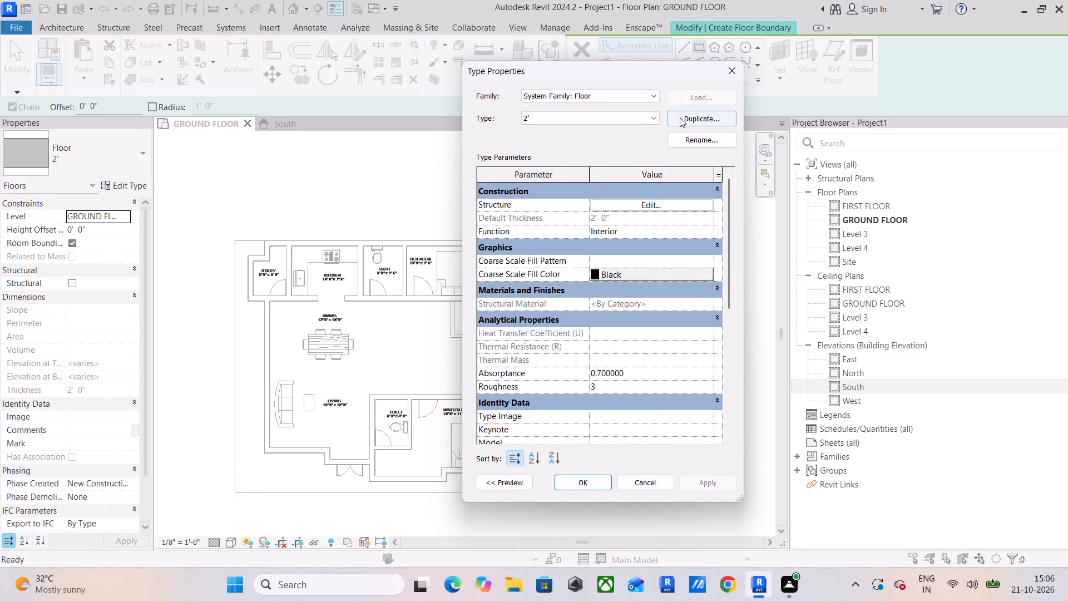
left_click(680, 117)
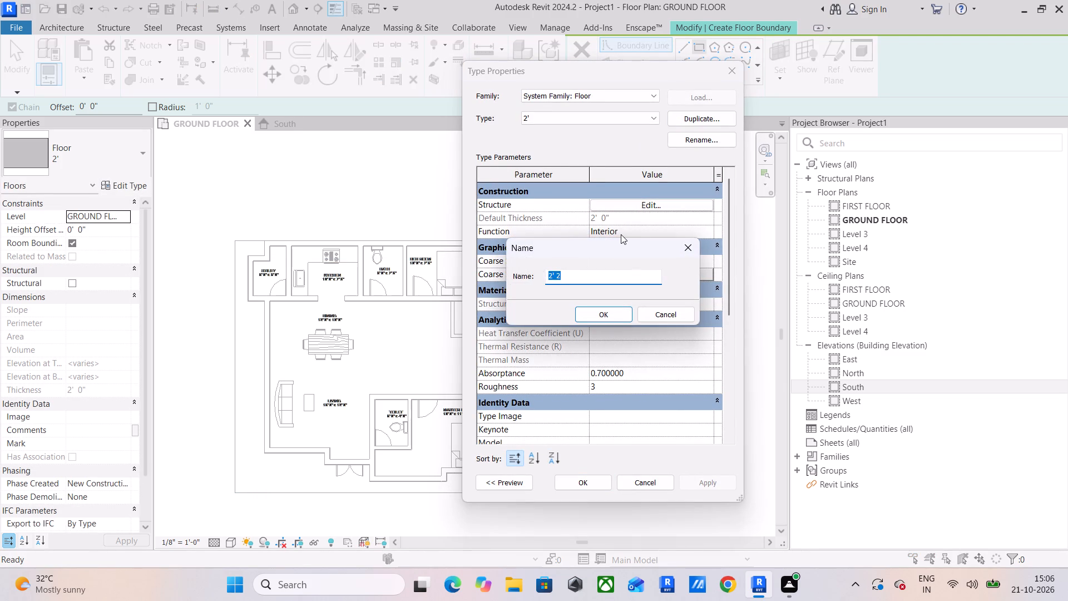
type("6\"")
key("Return")
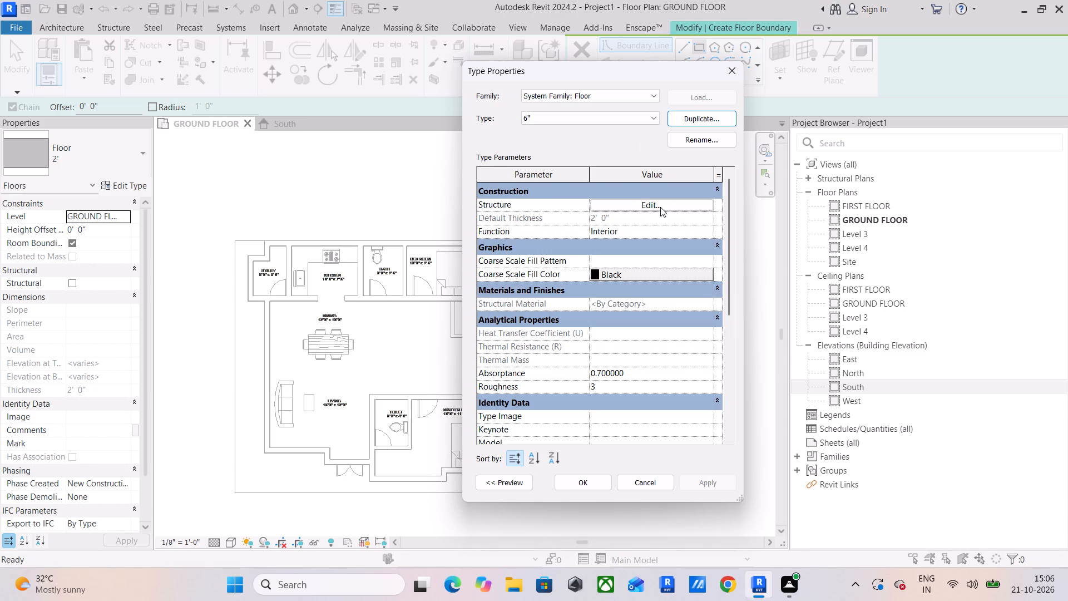
left_click(660, 207)
left_click(607, 210)
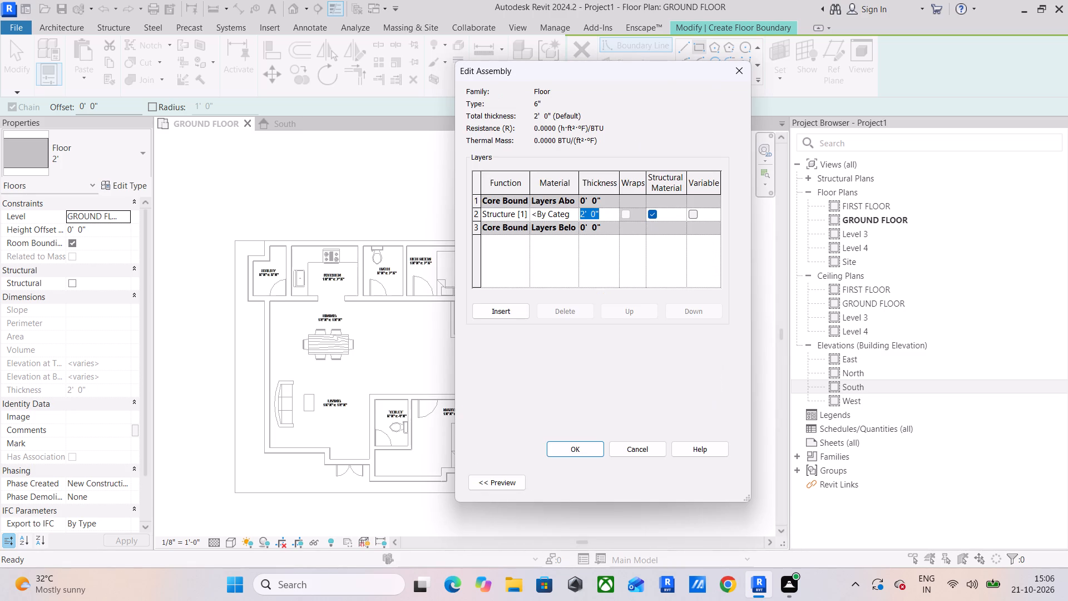
type("6\"")
key("Return")
left_click(570, 452)
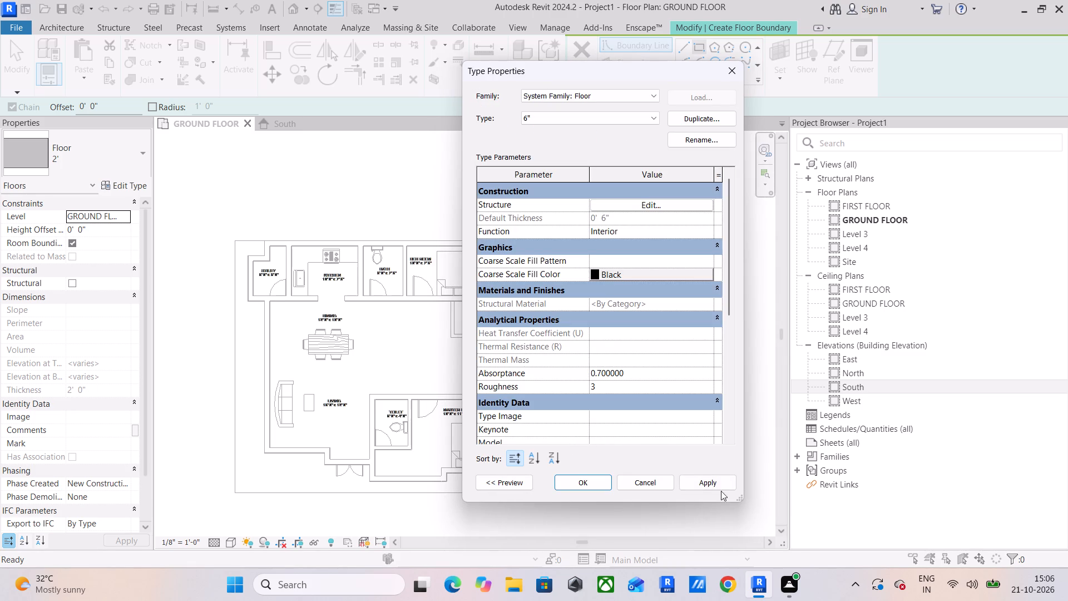
left_click(708, 485)
left_click(594, 482)
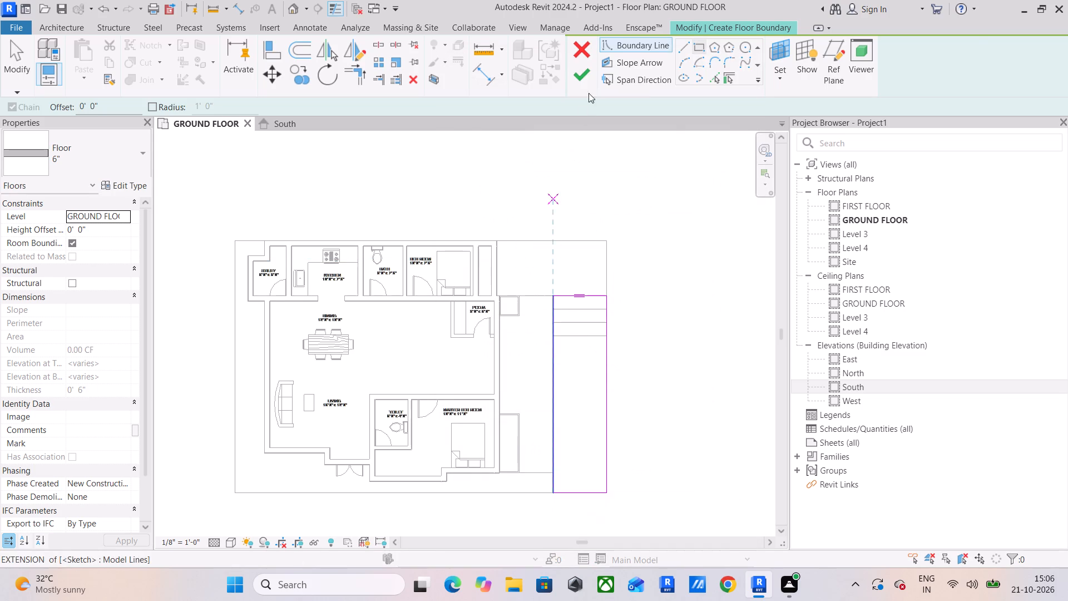
left_click(584, 83)
In the South elevation, move the new 6" floor down so its underside meets the bottom of the 2' slab.
left_click(303, 130)
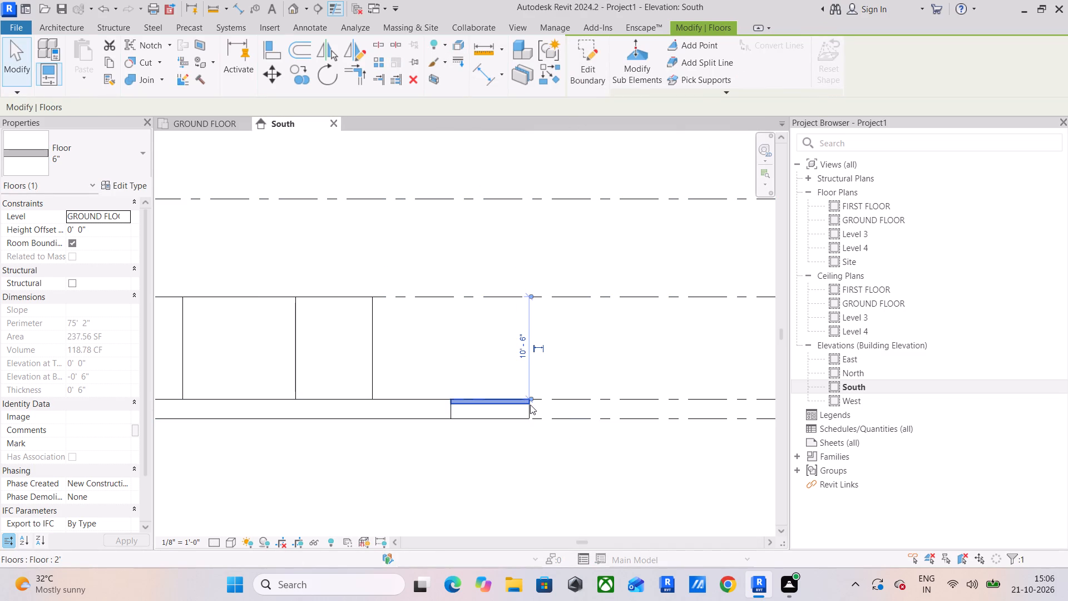
scroll(531, 397, "up", 4)
left_click(273, 71)
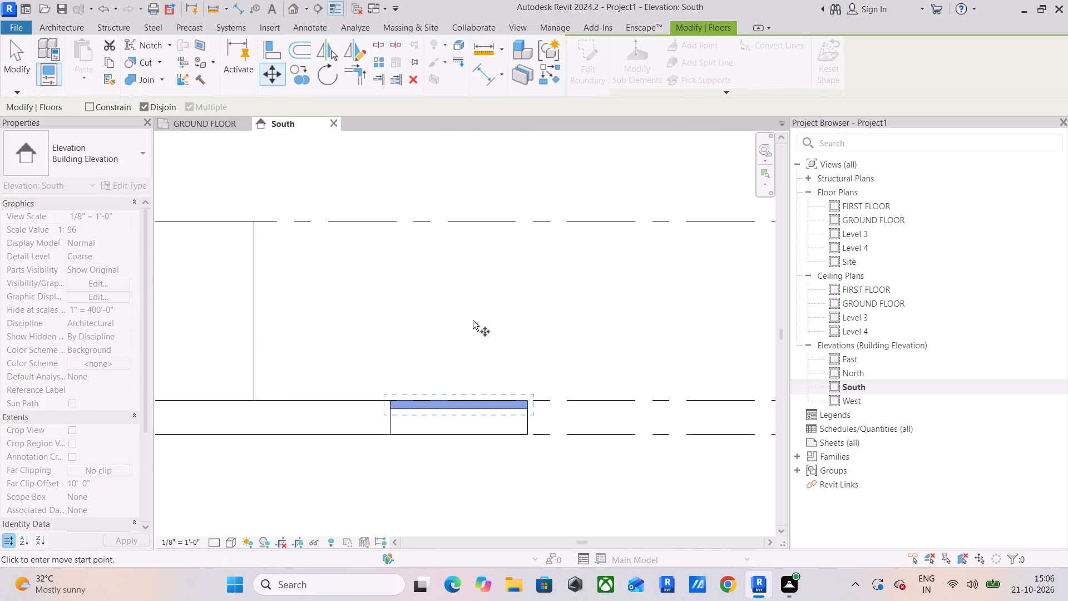
scroll(524, 406, "up", 4)
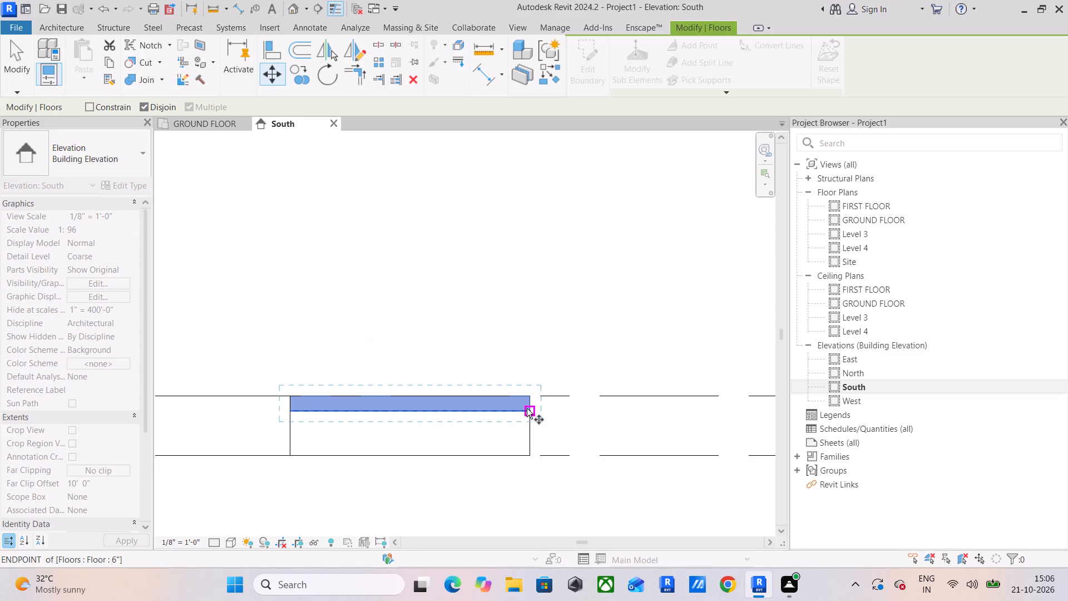
left_click(527, 408)
left_click(530, 452)
key("Escape")
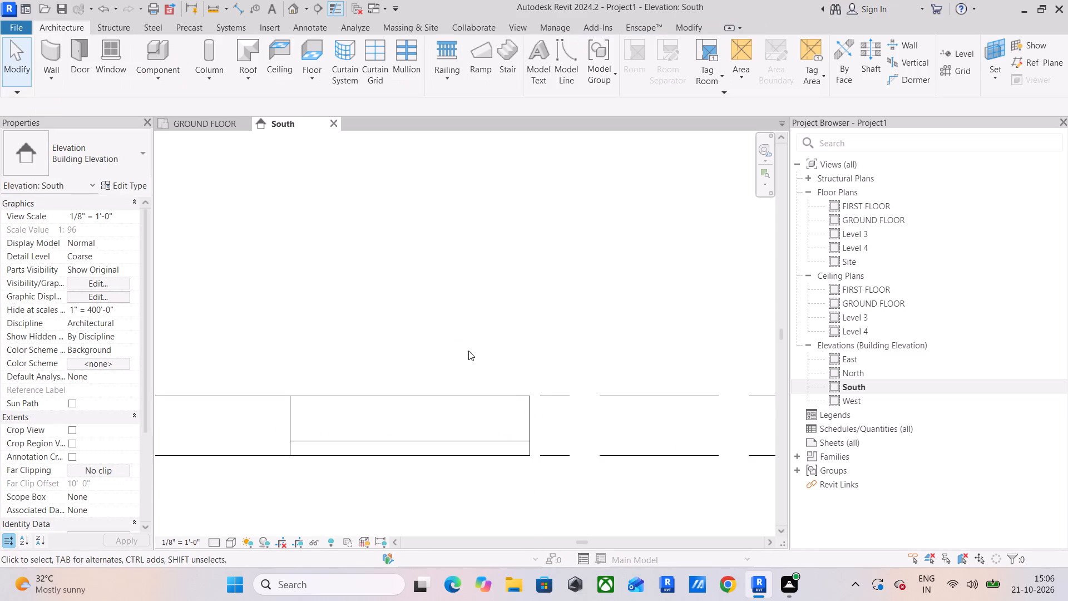
In the GROUND FLOOR plan, create another 6" floor with an 8' 0 1/2" by 6' 0 1/2" rectangle over all three steps.
left_click(210, 119)
left_click(607, 429)
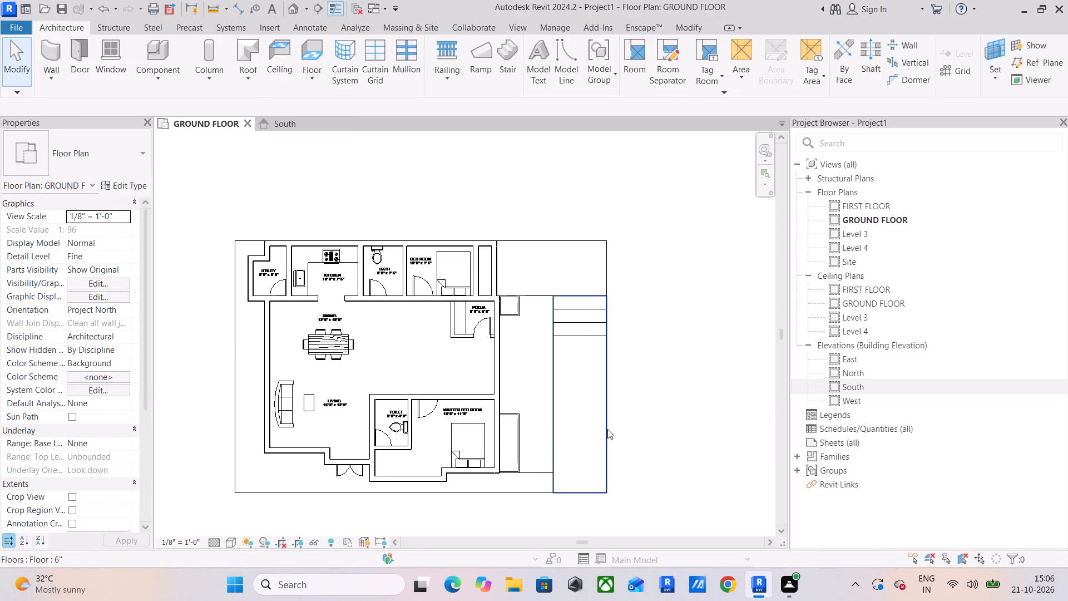
left_click(546, 75)
scroll(581, 312, "up", 4)
left_click(702, 46)
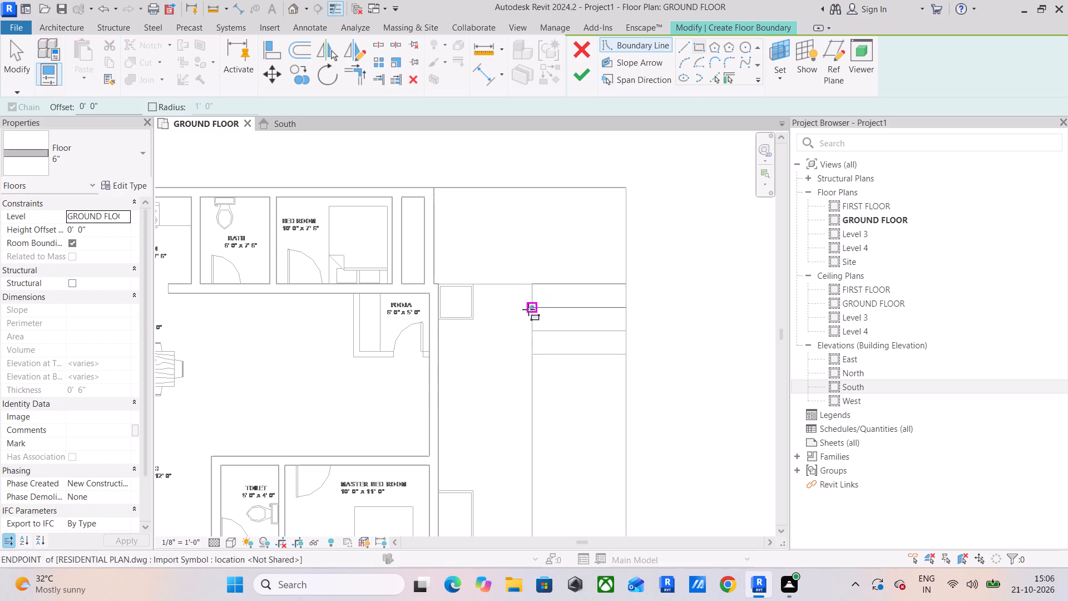
left_click(530, 285)
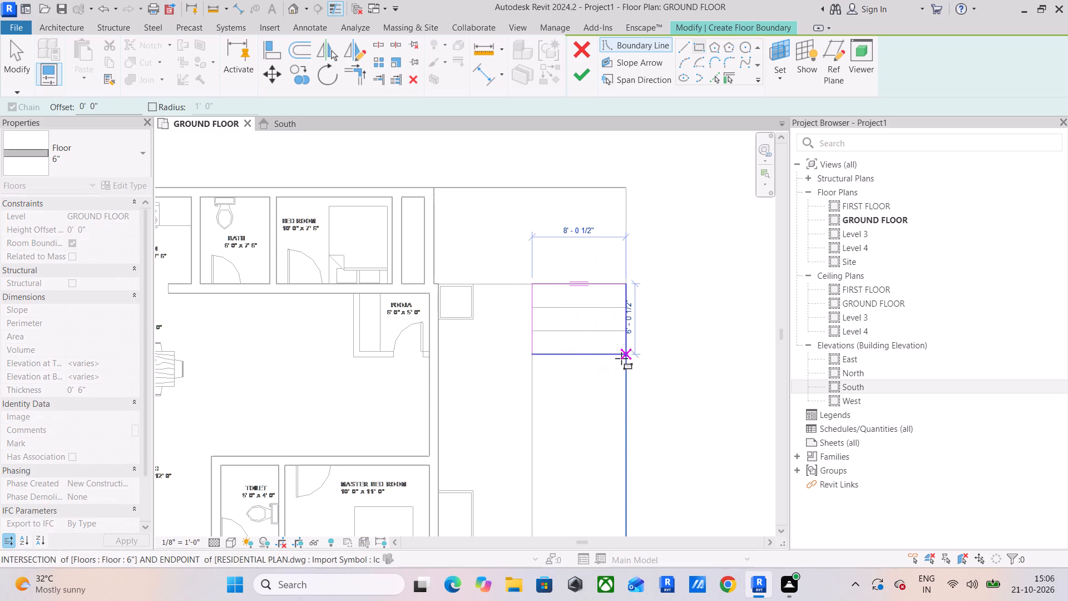
left_click(621, 358)
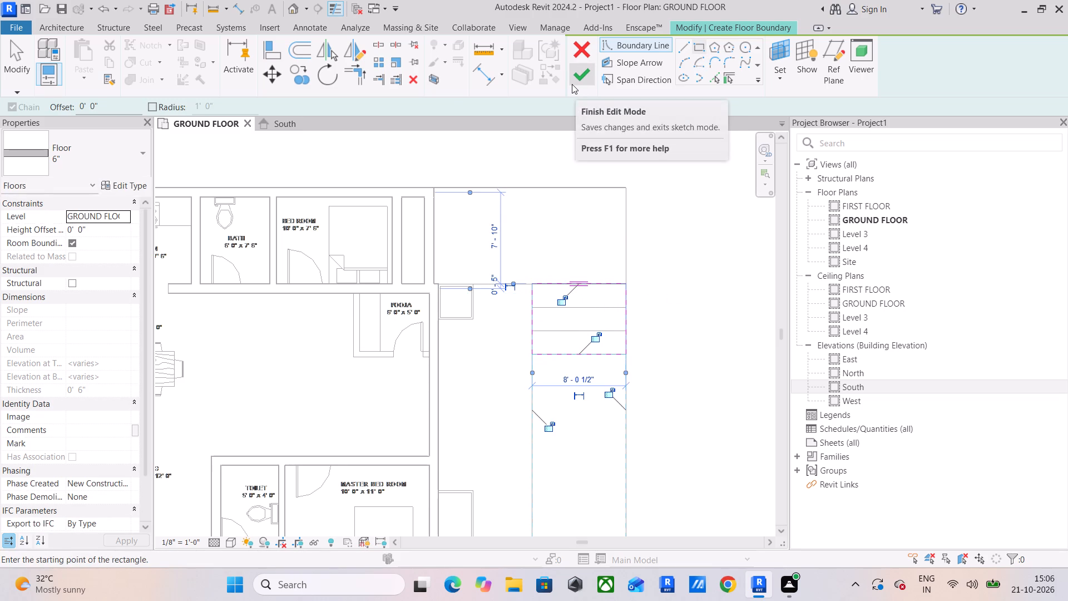
left_click(572, 84)
In the South elevation, move the three-step floor down 1' to rest on the lowest 6" floor.
left_click(307, 121)
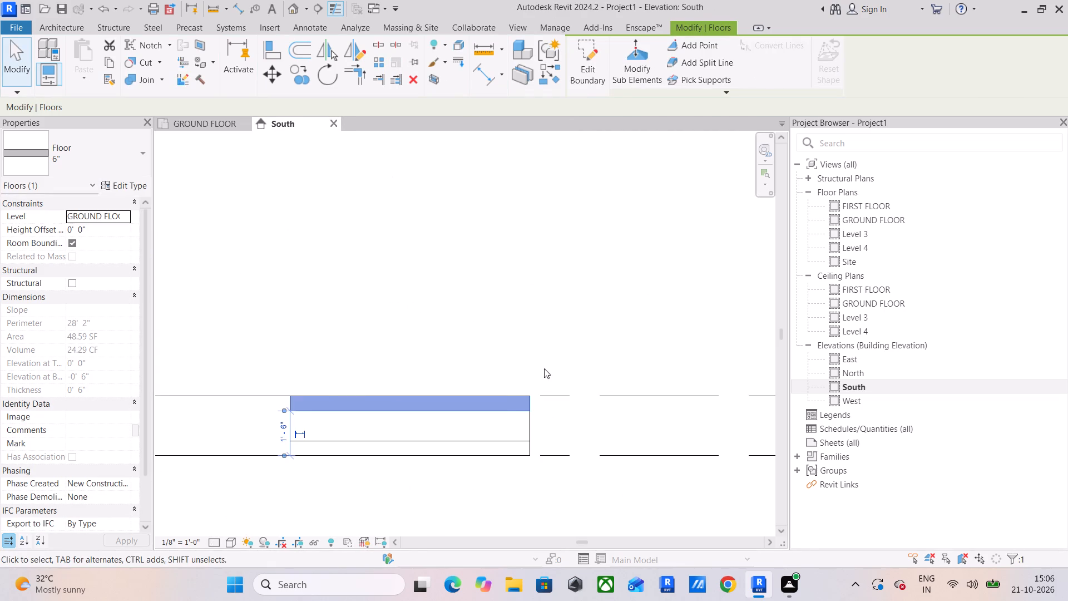
left_click(274, 82)
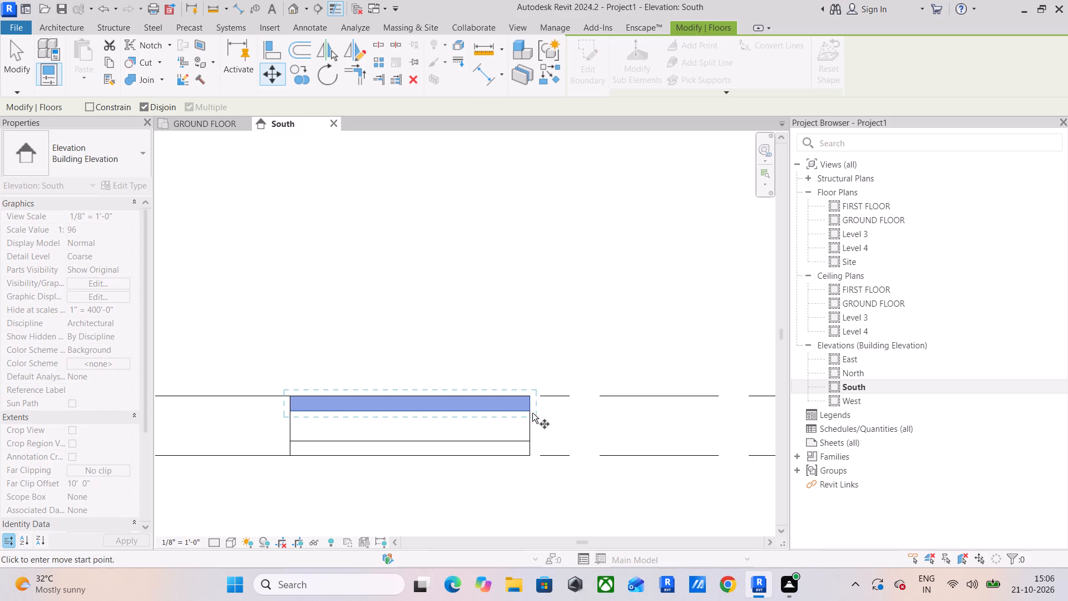
left_click(529, 408)
left_click(528, 437)
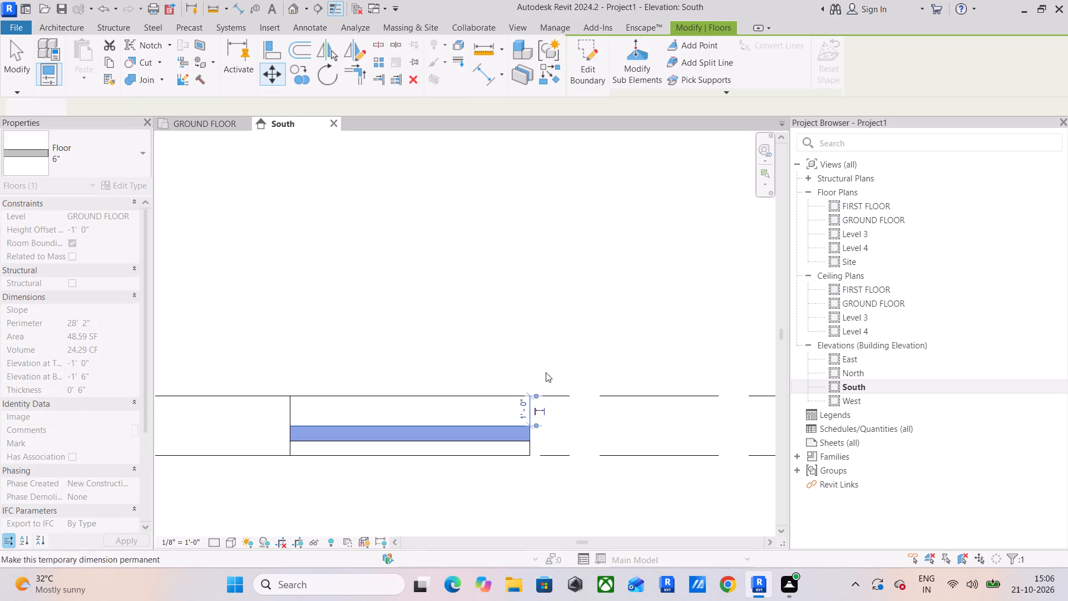
In the GROUND FLOOR plan, create a 6" floor with an 8' 0 1/2" by 4' 0 1/2" rectangle over the two steps nearest the slab's corner area.
left_click(189, 127)
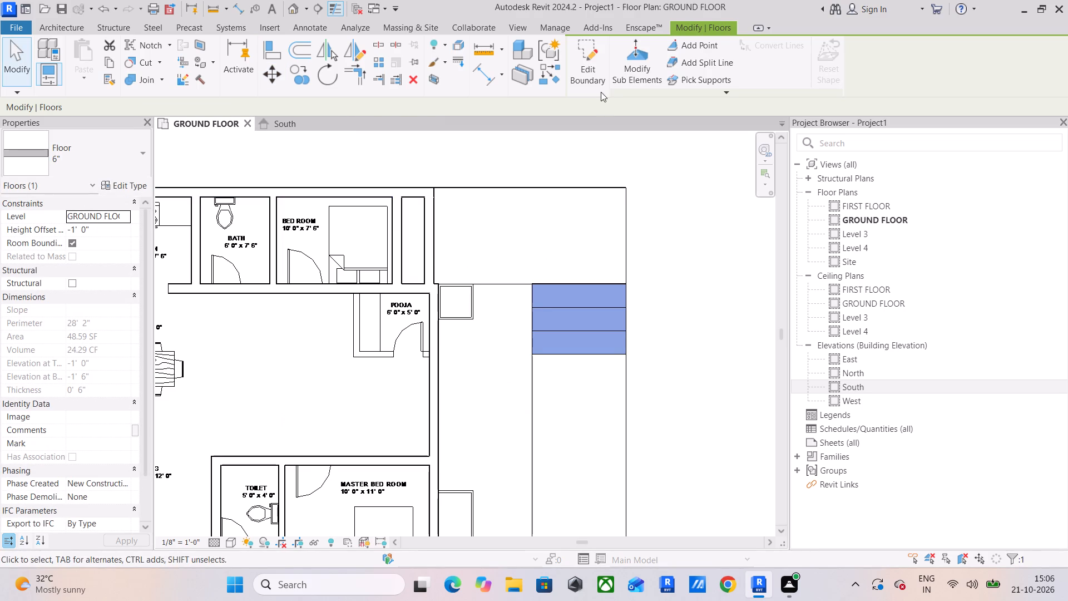
left_click(551, 75)
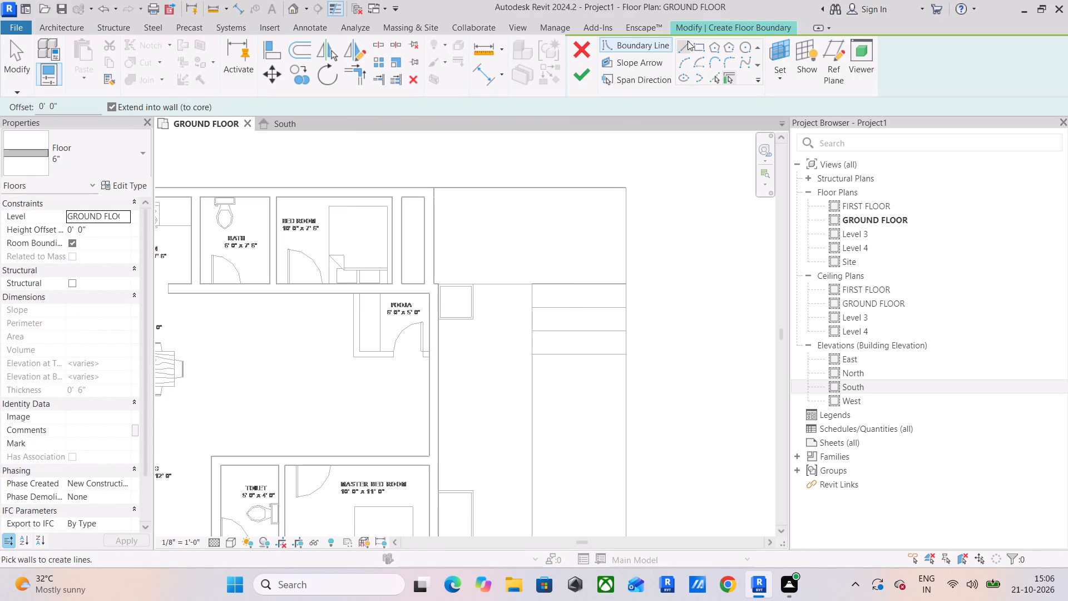
left_click(695, 45)
left_click(533, 282)
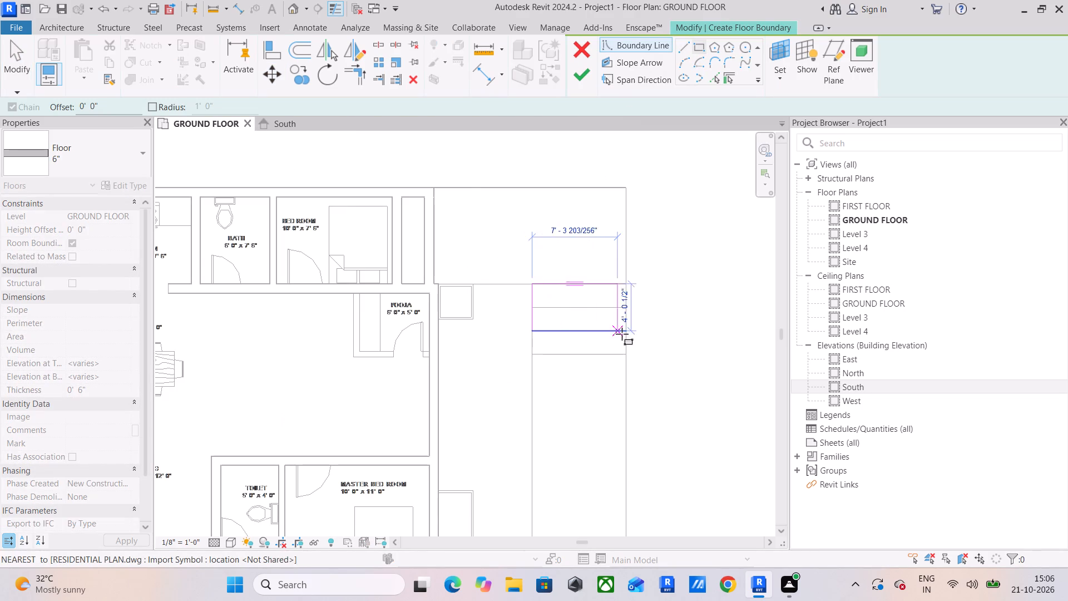
left_click(623, 334)
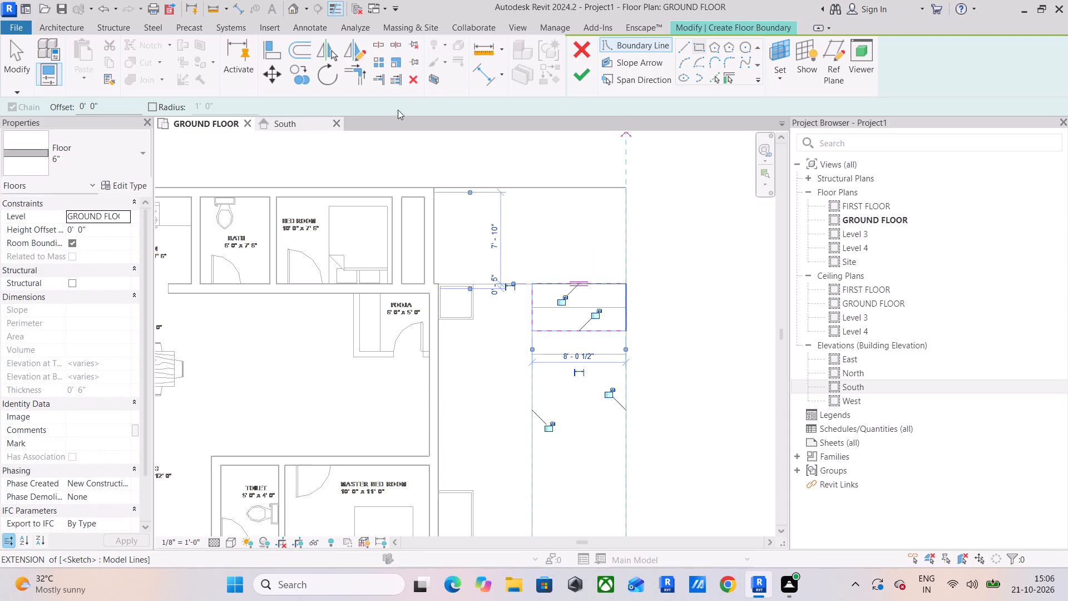
left_click(576, 71)
In the South elevation, move the two-step floor down 6" to rest on the three-step floor.
left_click(285, 127)
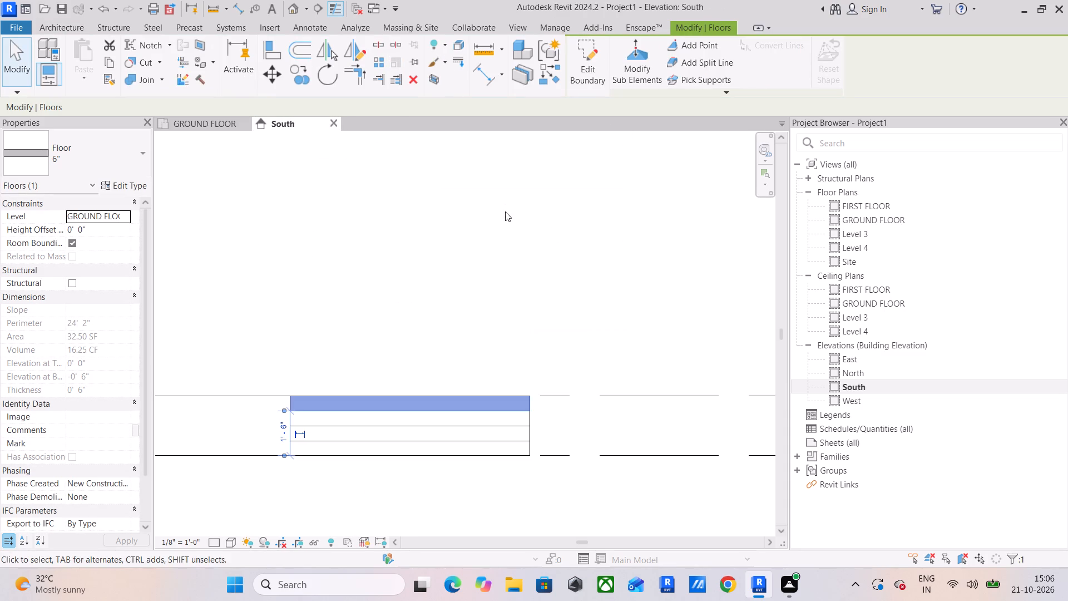
left_click(269, 84)
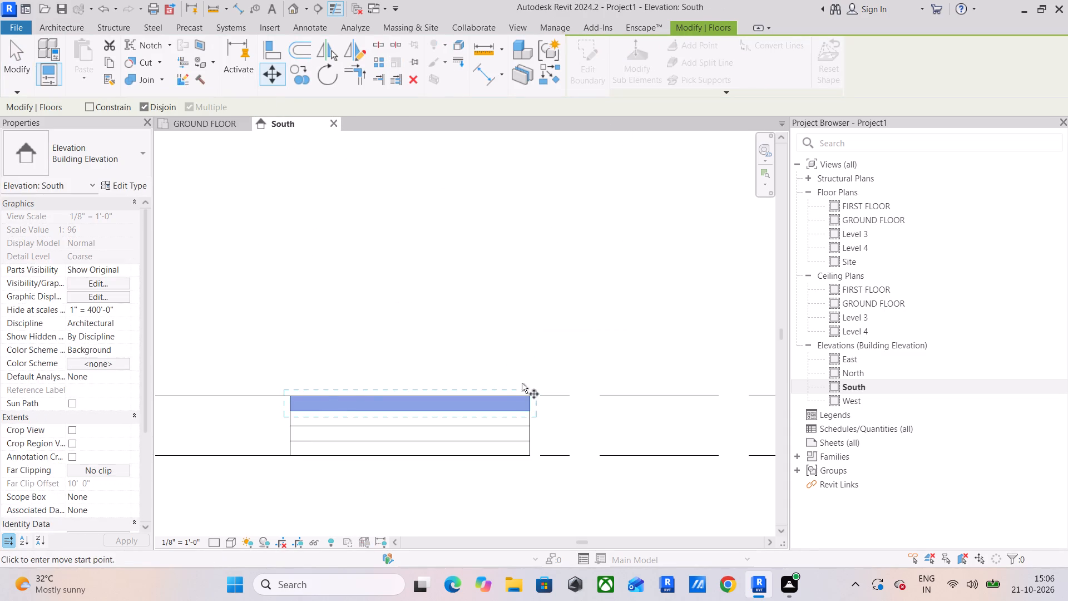
left_click(527, 410)
left_click(528, 423)
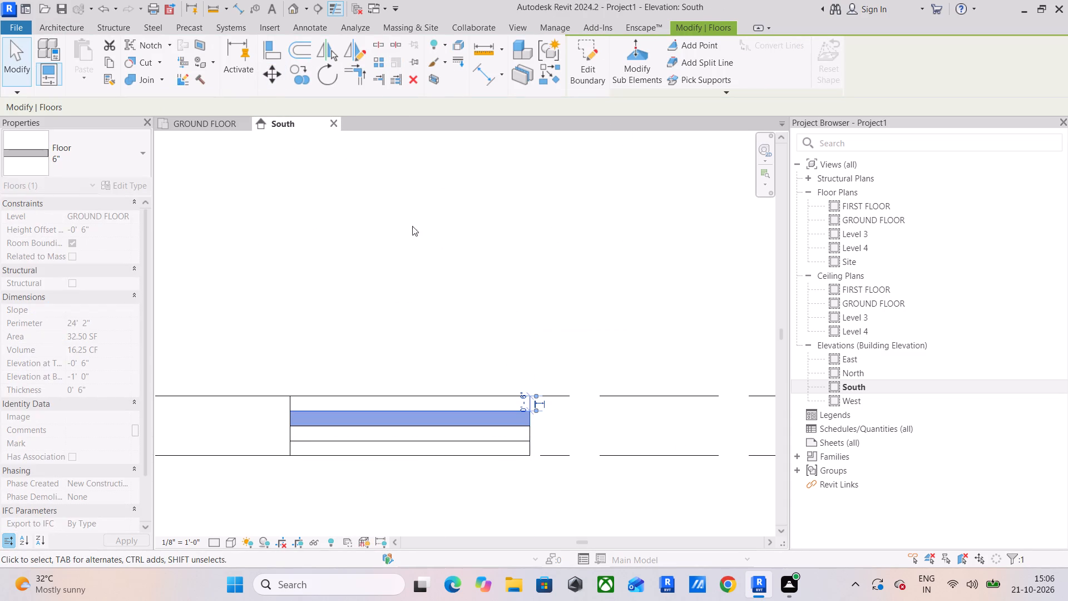
In the GROUND FLOOR plan, create a 6" floor with an 8' 0 1/2" by 2' 0 1/4" rectangle over the topmost step.
left_click(219, 122)
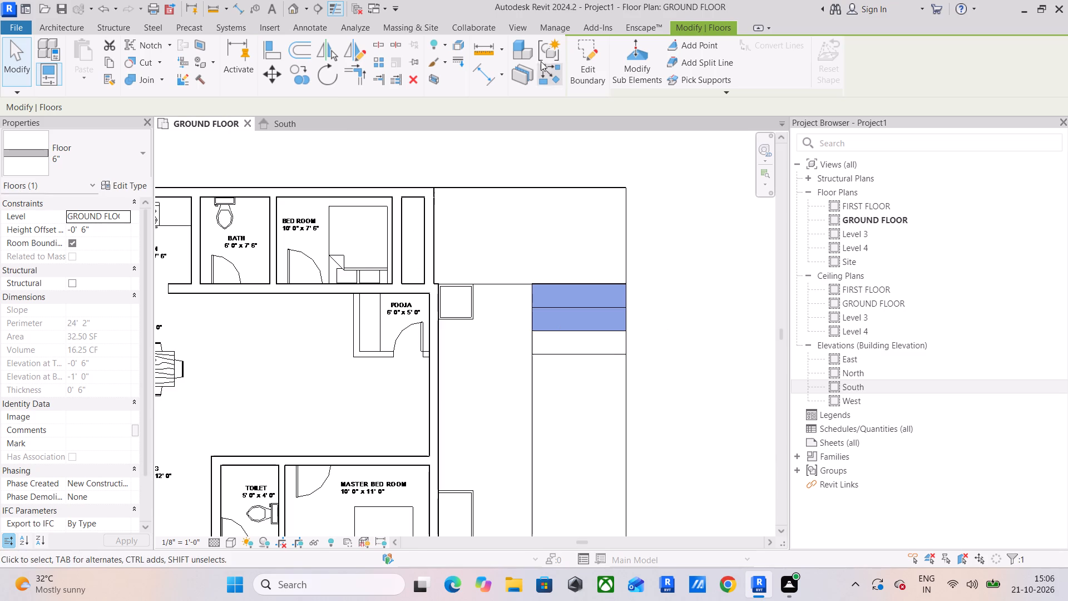
left_click(552, 70)
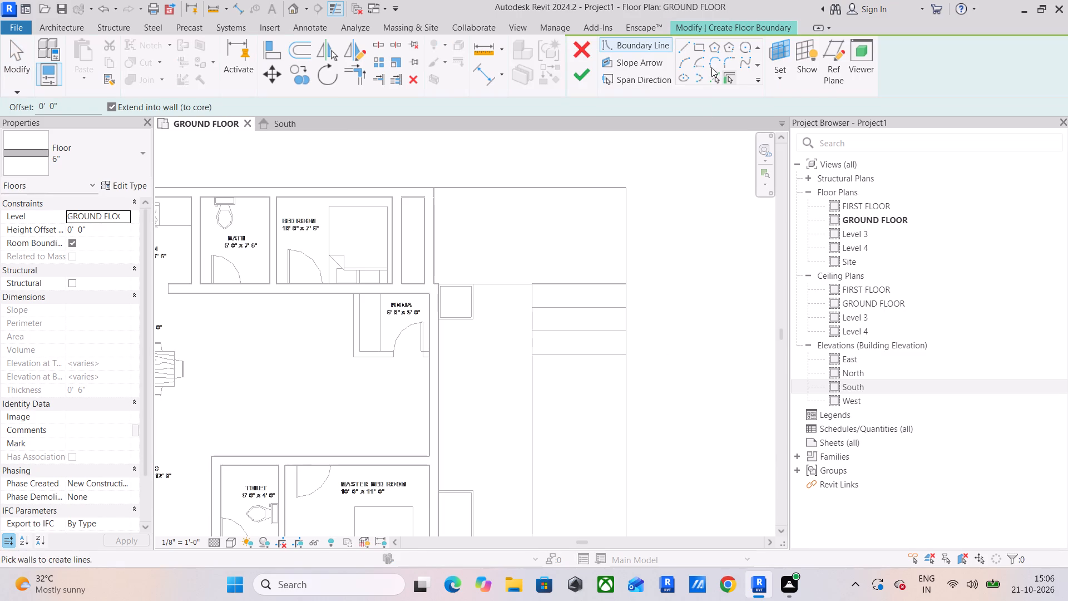
left_click(696, 50)
left_click(531, 283)
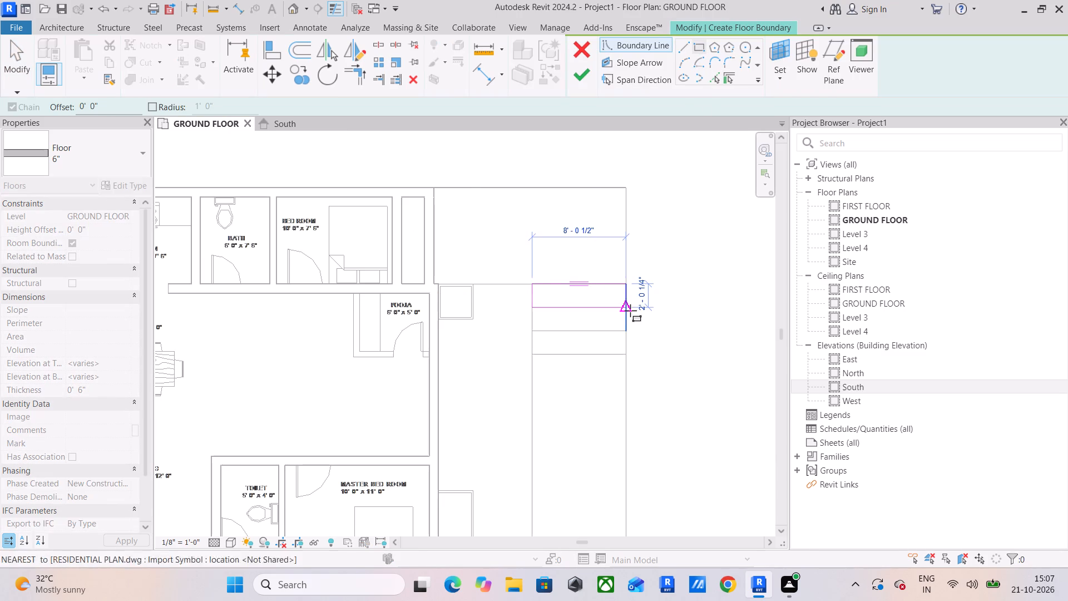
left_click(631, 311)
left_click(577, 75)
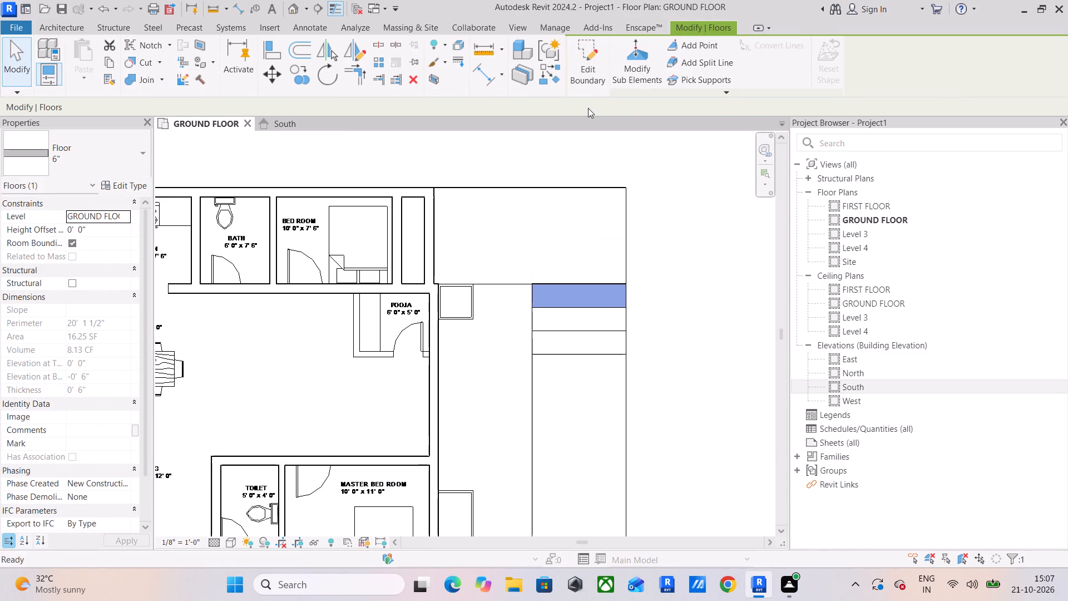
key("Escape")
Look over the GROUND FLOOR plan around the steps strip, the passage beside the building and the front entrance.
scroll(625, 287, "down", 4)
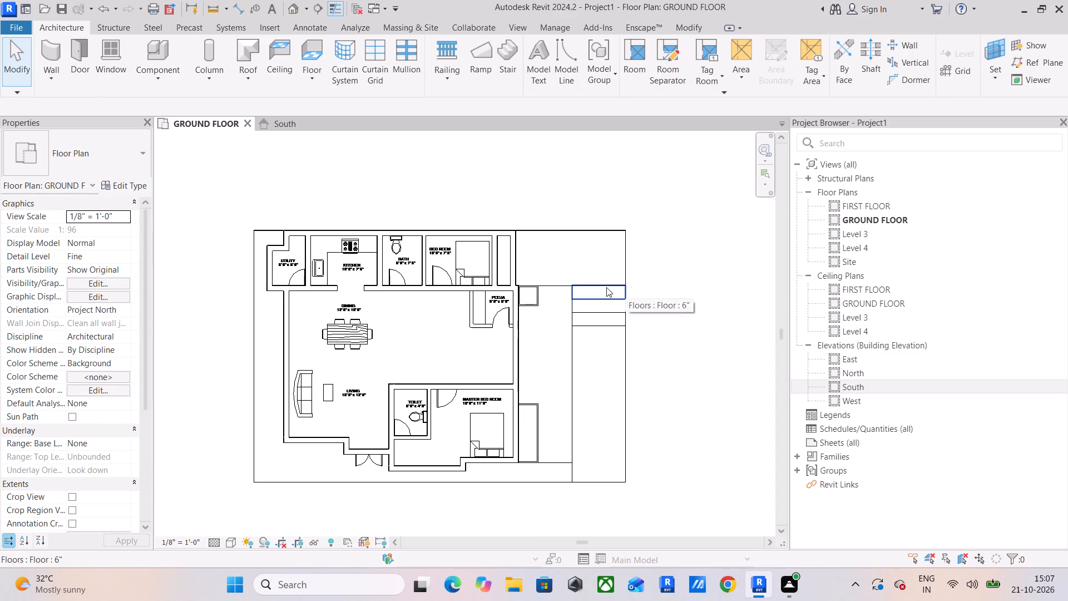
scroll(551, 274, "up", 3)
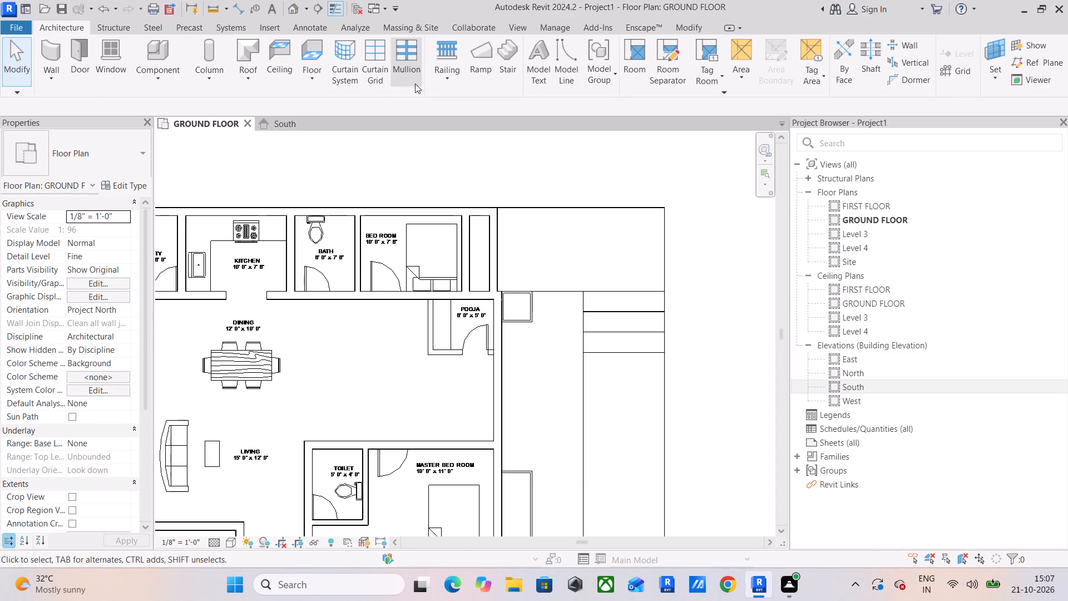
scroll(730, 358, "down", 2)
middle_click_drag(714, 349, 592, 247)
left_click(659, 288)
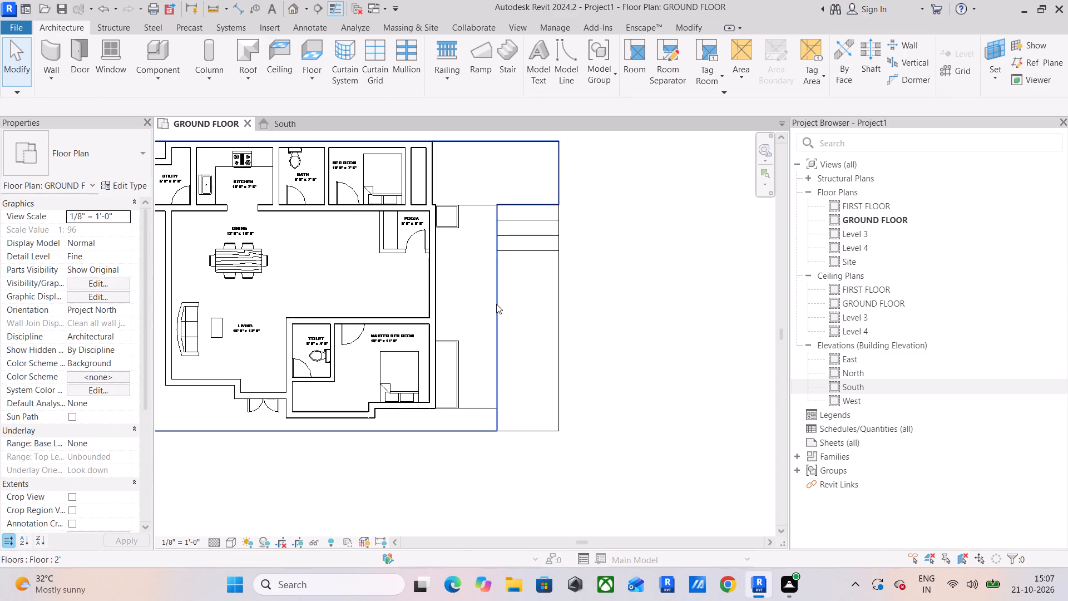
scroll(496, 304, "down", 2)
middle_click_drag(496, 304, 545, 306)
scroll(525, 330, "up", 4)
middle_click_drag(525, 330, 559, 292)
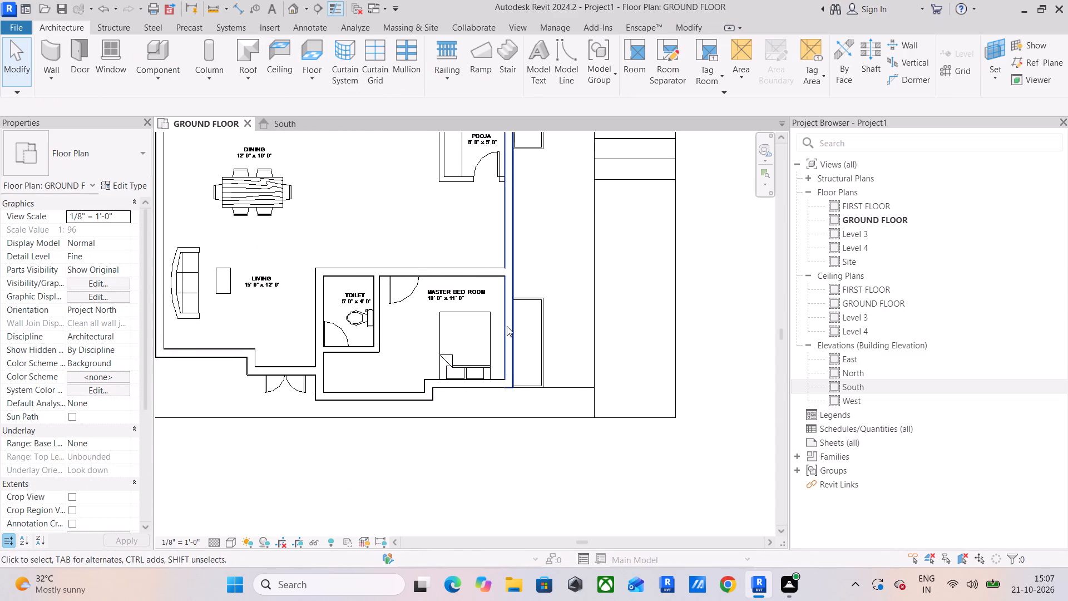
middle_click_drag(465, 323, 523, 307)
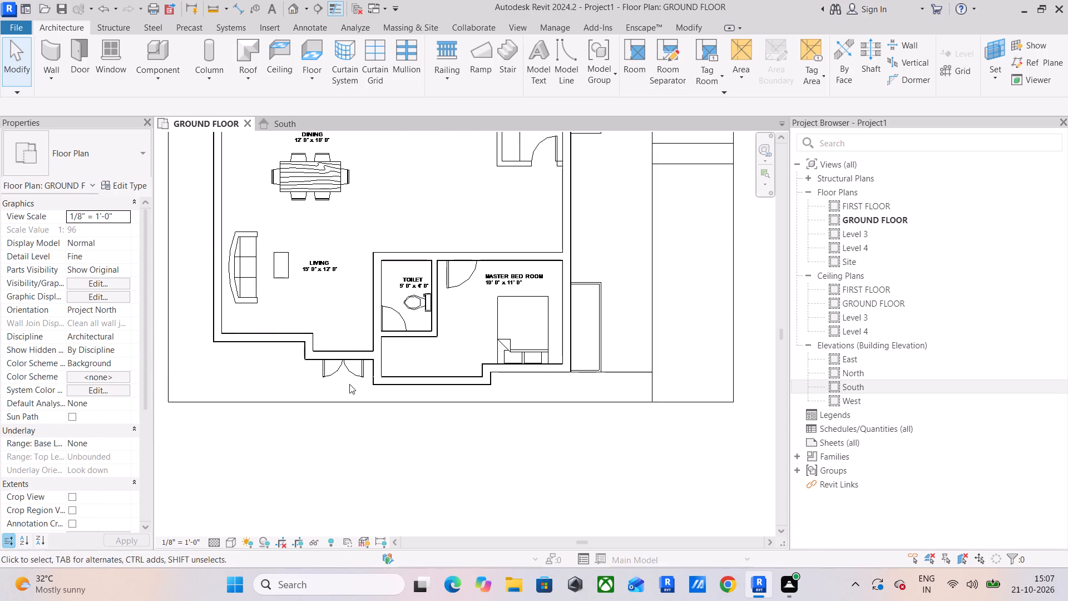
scroll(349, 384, "down", 2)
middle_click_drag(369, 370, 327, 451)
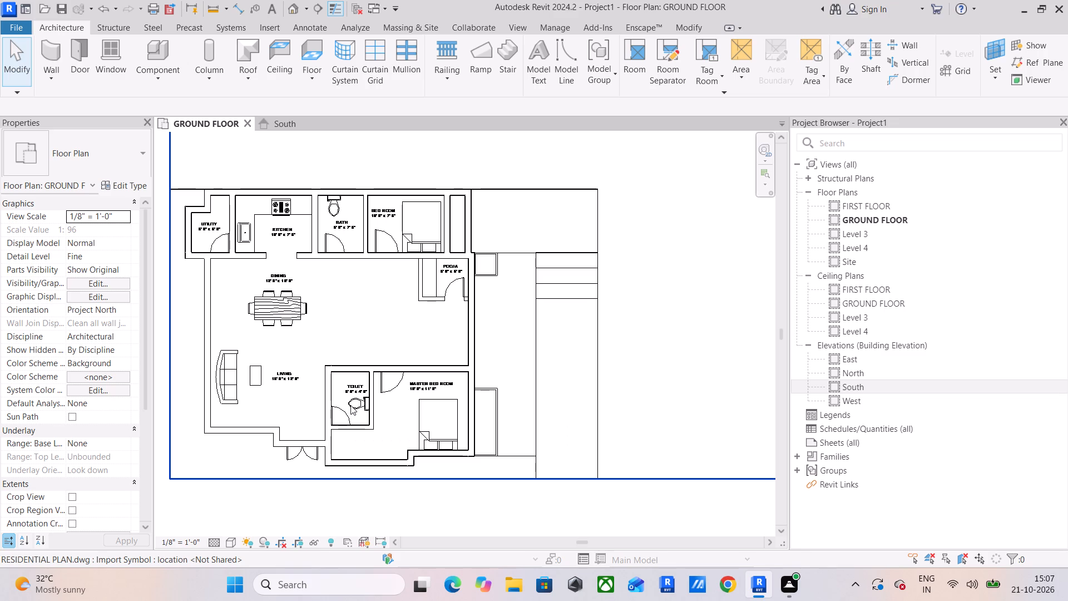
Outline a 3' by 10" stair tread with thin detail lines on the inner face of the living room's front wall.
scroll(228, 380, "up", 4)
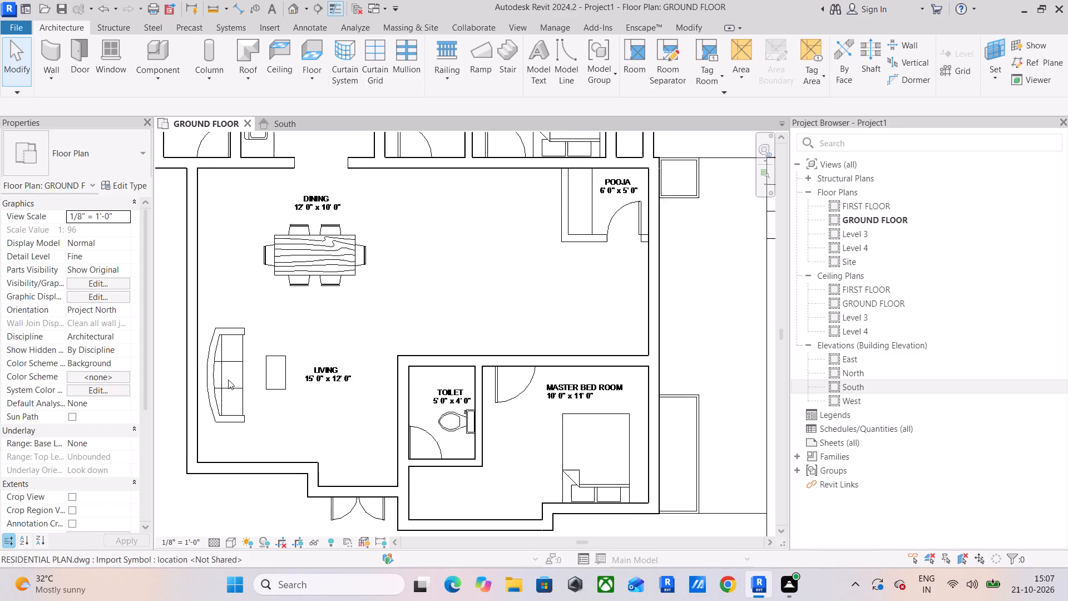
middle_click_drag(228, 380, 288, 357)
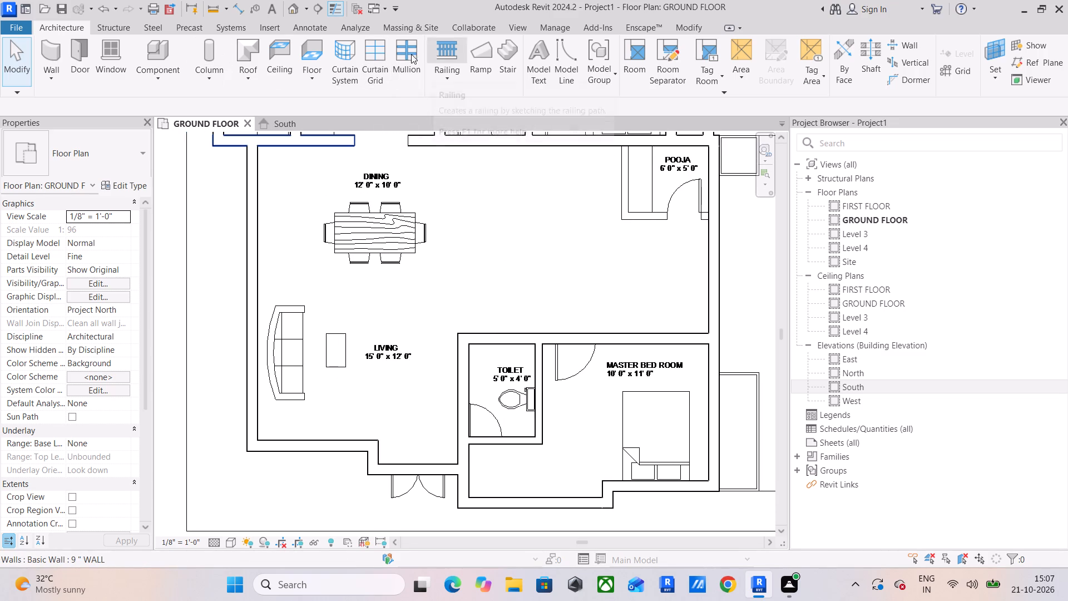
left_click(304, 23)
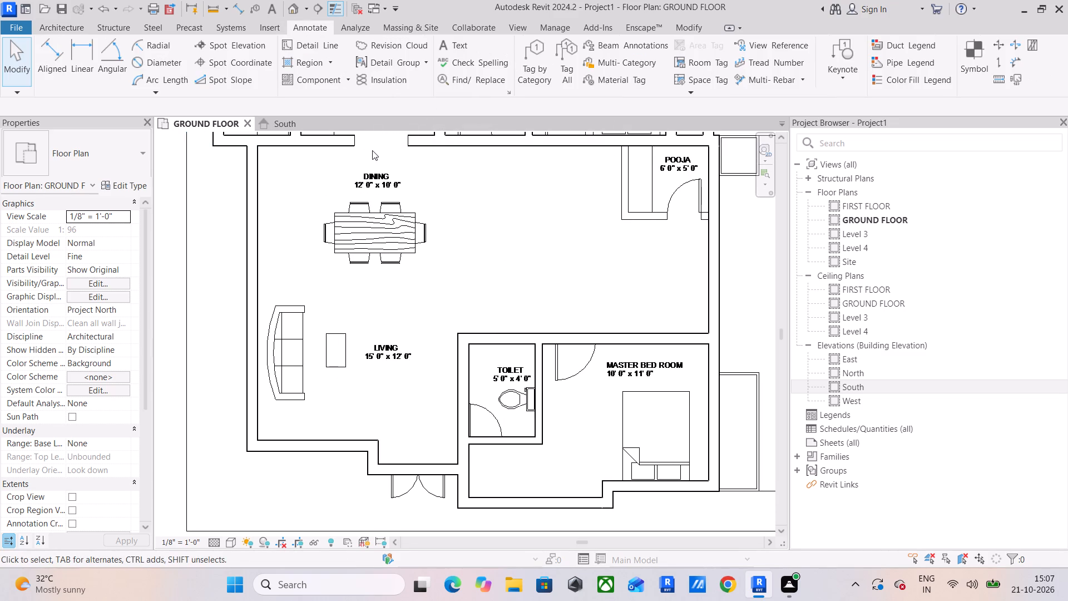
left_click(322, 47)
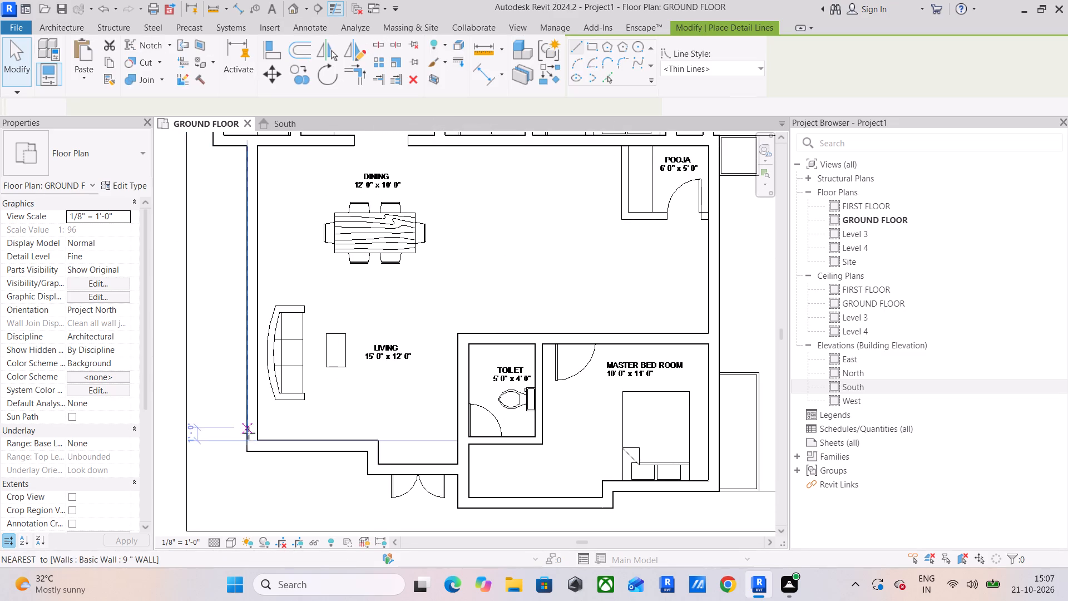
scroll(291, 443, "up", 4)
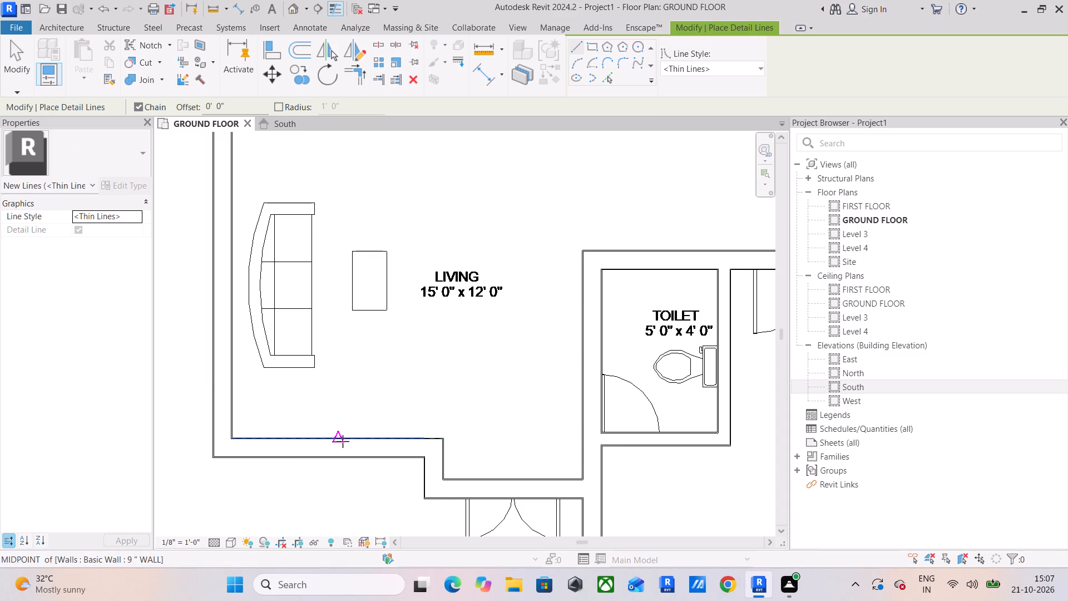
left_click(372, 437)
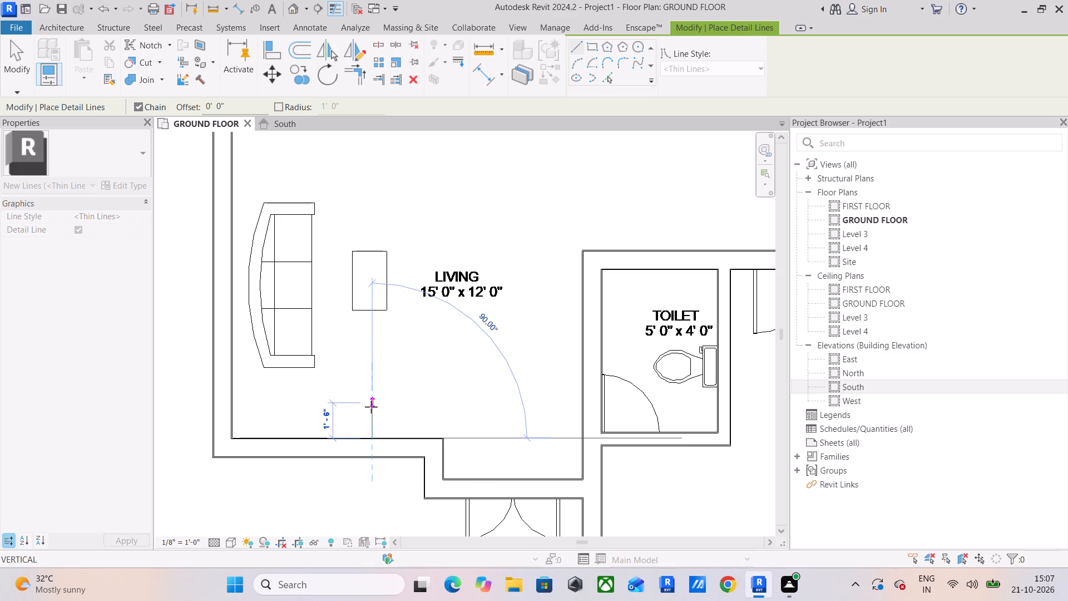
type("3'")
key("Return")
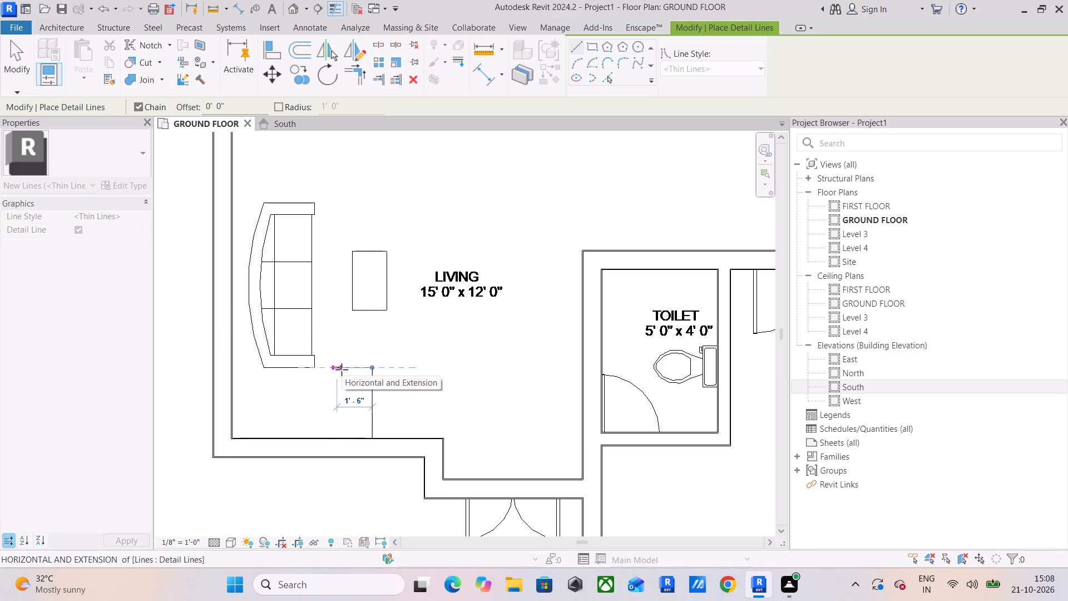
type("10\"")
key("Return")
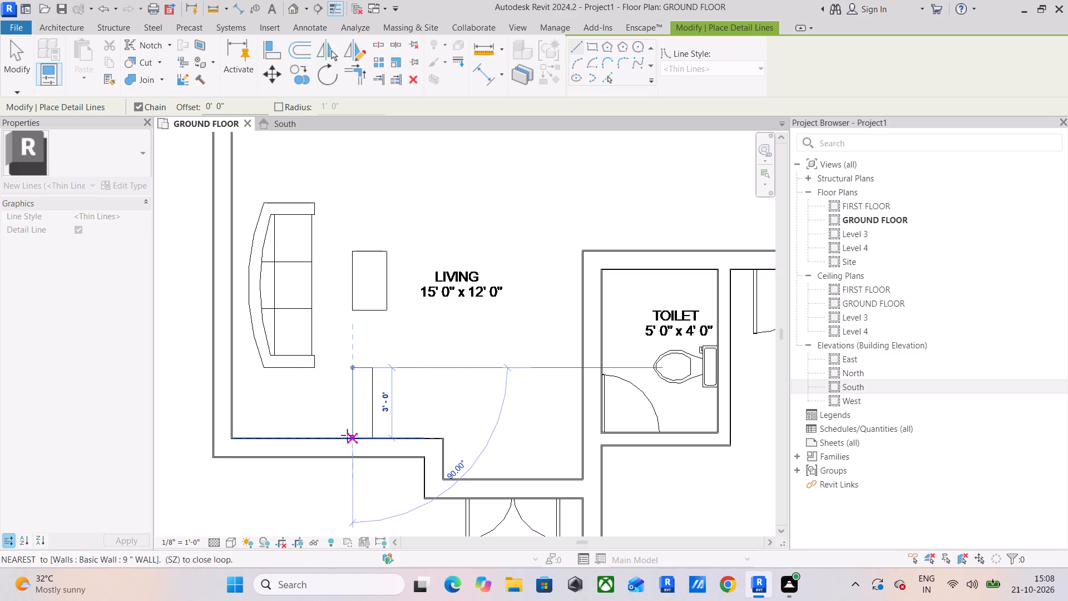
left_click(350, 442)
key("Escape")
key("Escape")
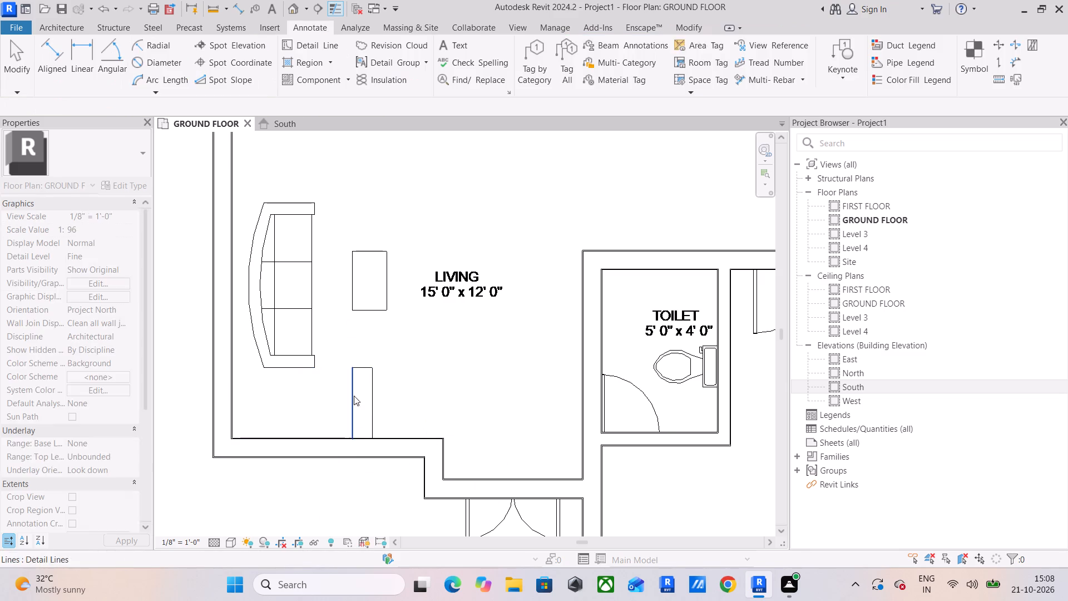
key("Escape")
Draw a 3' by 3' stair landing with thin detail lines in the living room's corner below the sofa.
scroll(360, 372, "up", 3)
left_click(362, 368)
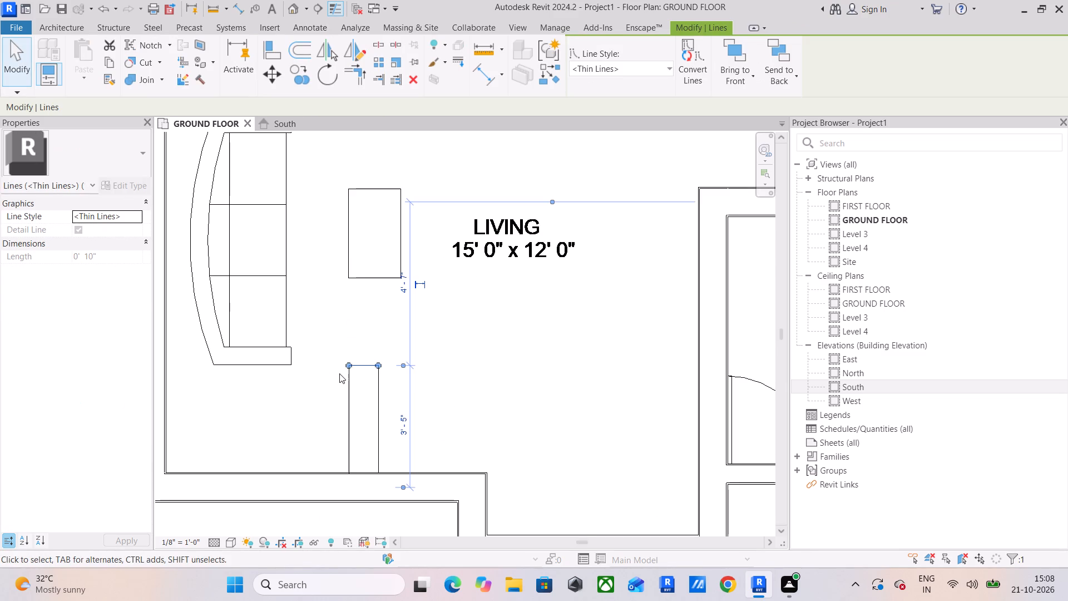
scroll(342, 368, "down", 3)
middle_click_drag(342, 371, 362, 375)
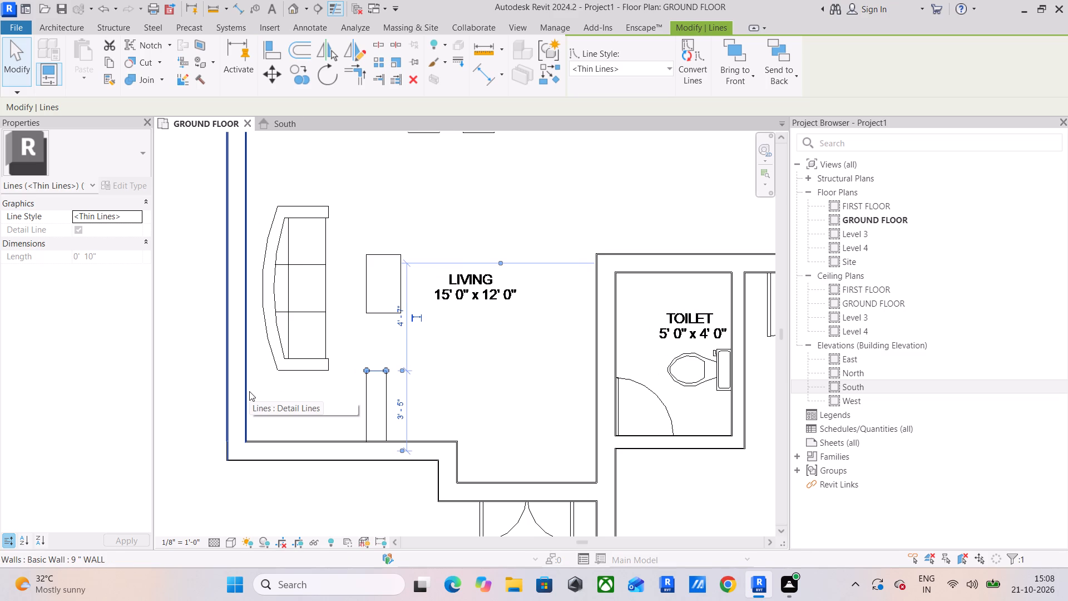
left_click(553, 81)
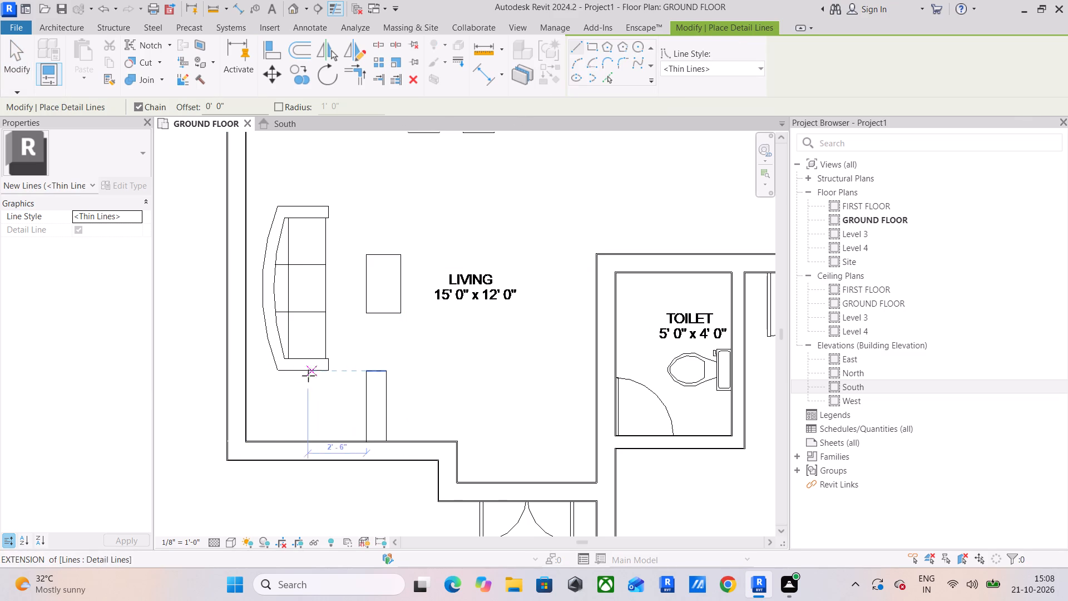
left_click(246, 375)
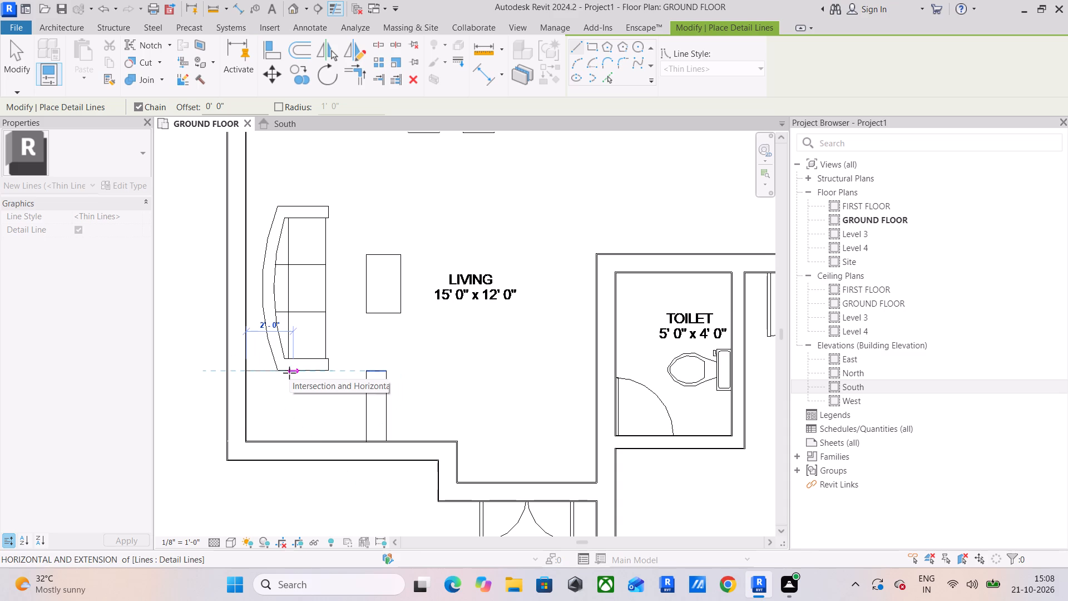
type("3'")
key("Return")
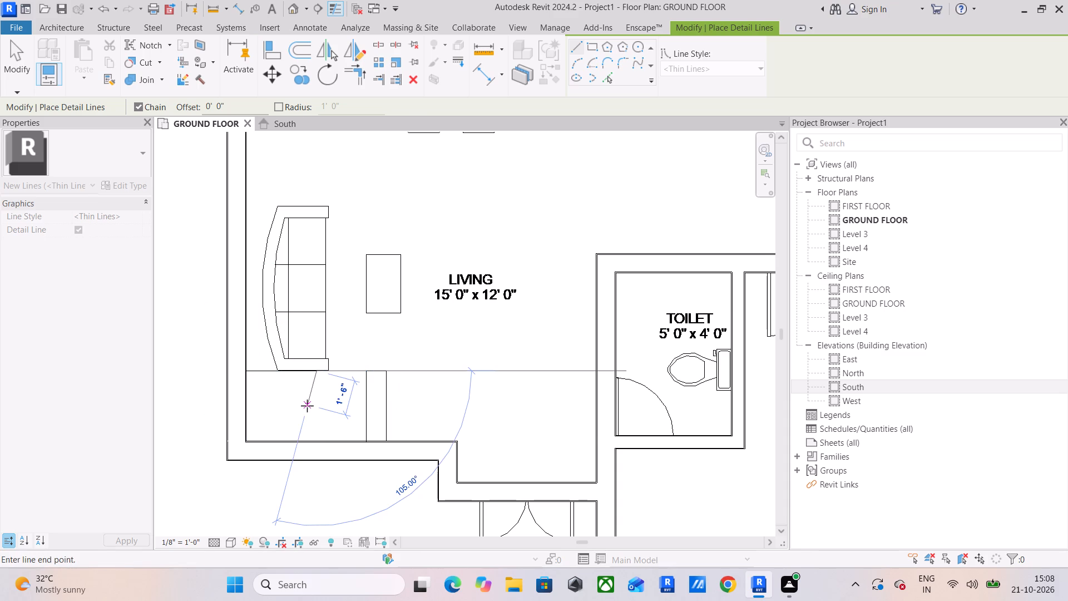
scroll(315, 437, "up", 4)
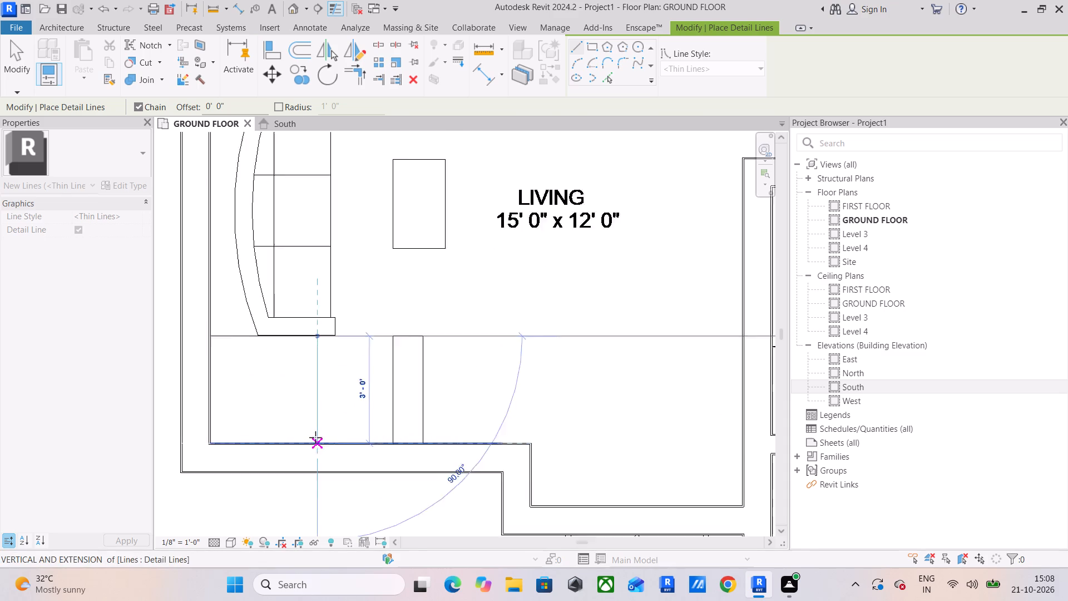
left_click(314, 442)
key("Escape")
key("Escape")
key("Escape")
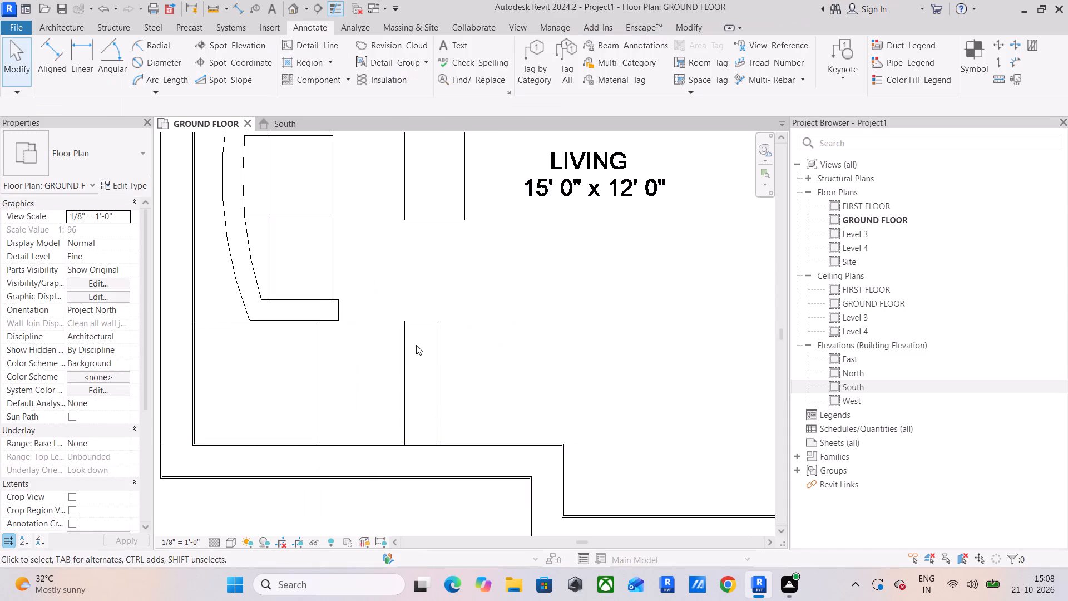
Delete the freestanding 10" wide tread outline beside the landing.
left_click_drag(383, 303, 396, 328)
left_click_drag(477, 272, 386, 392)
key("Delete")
Copy the landing's 3' edge line four times at 10" spacing along the front wall to form treads.
left_click(71, 29)
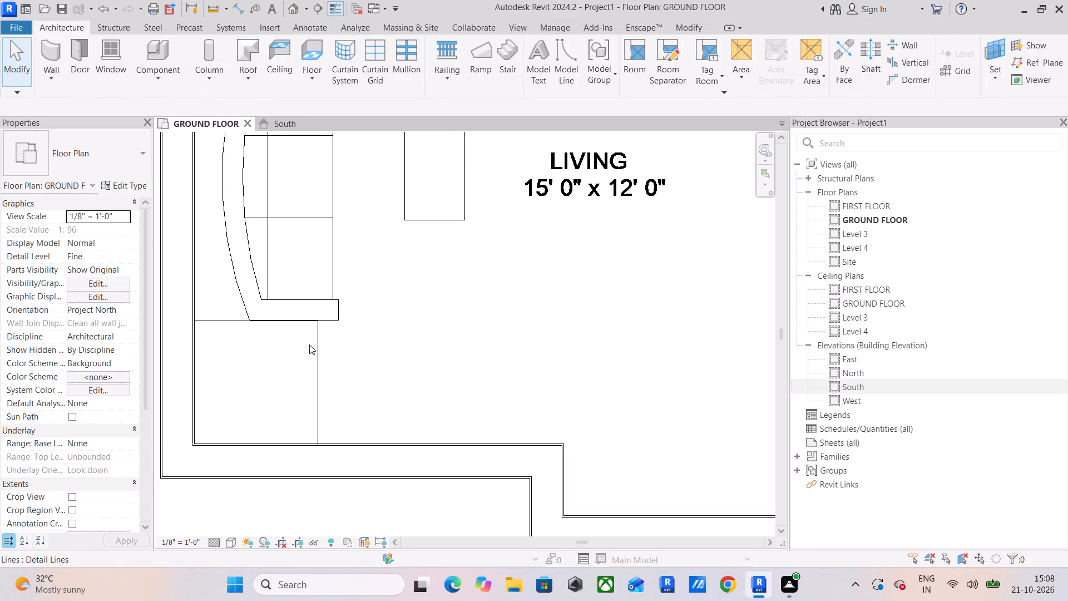
left_click(320, 351)
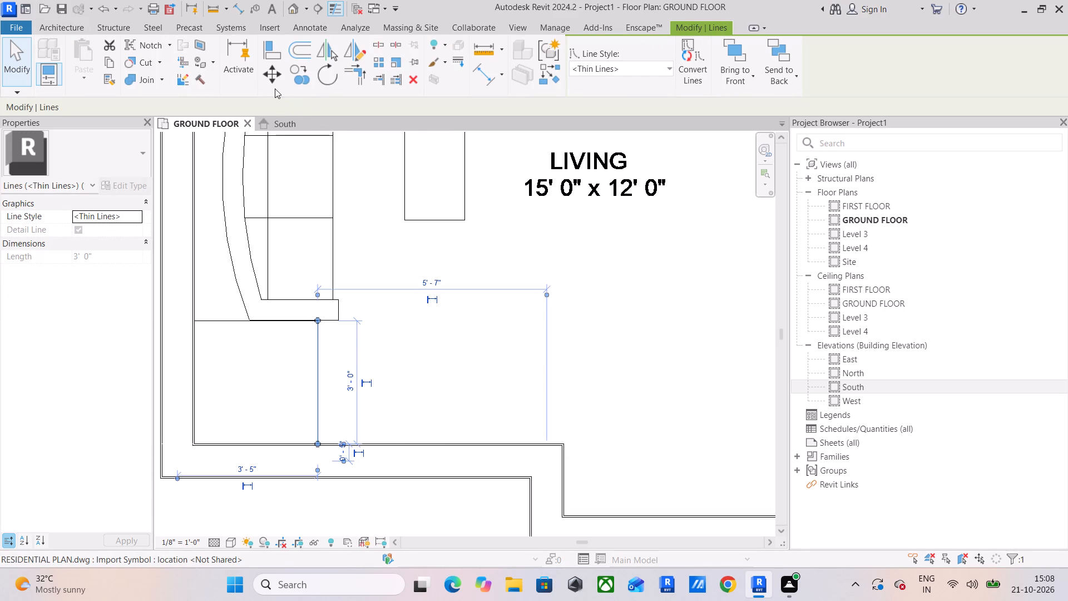
left_click(298, 74)
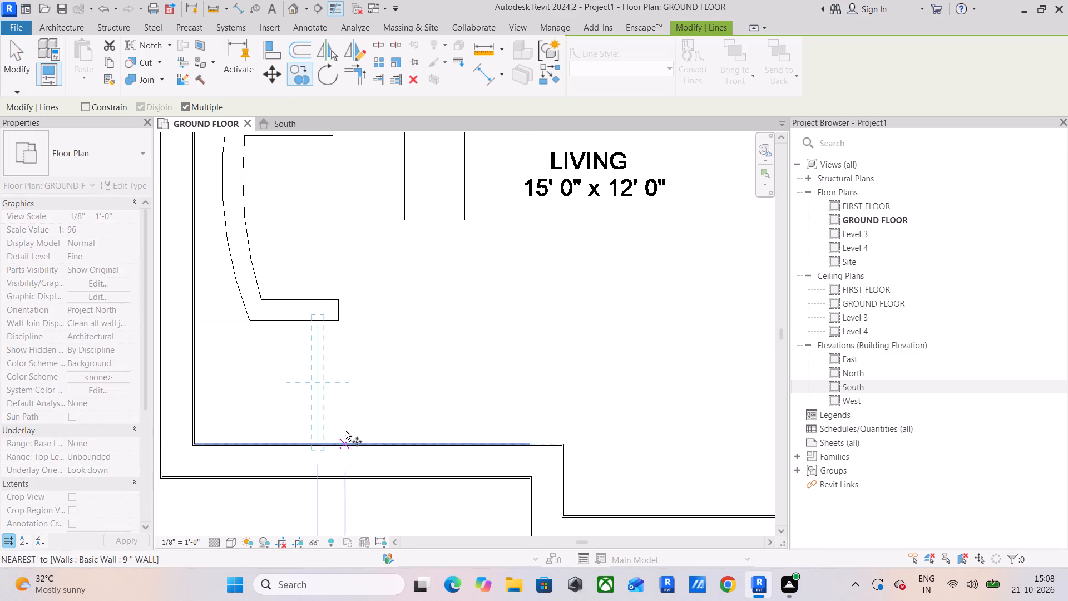
left_click(317, 441)
type("10\"")
key("Return")
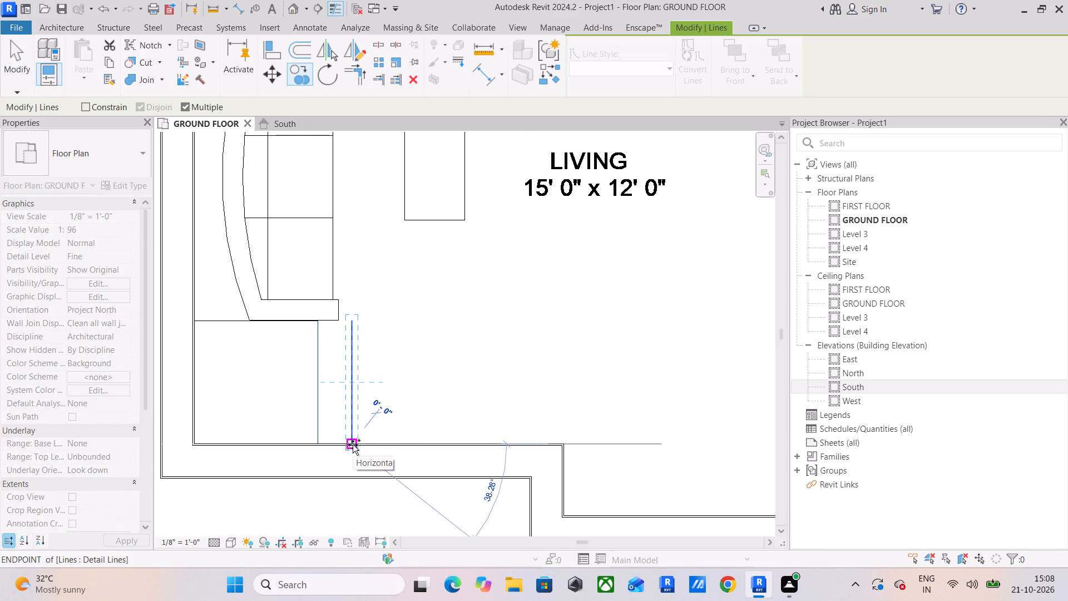
key("Escape")
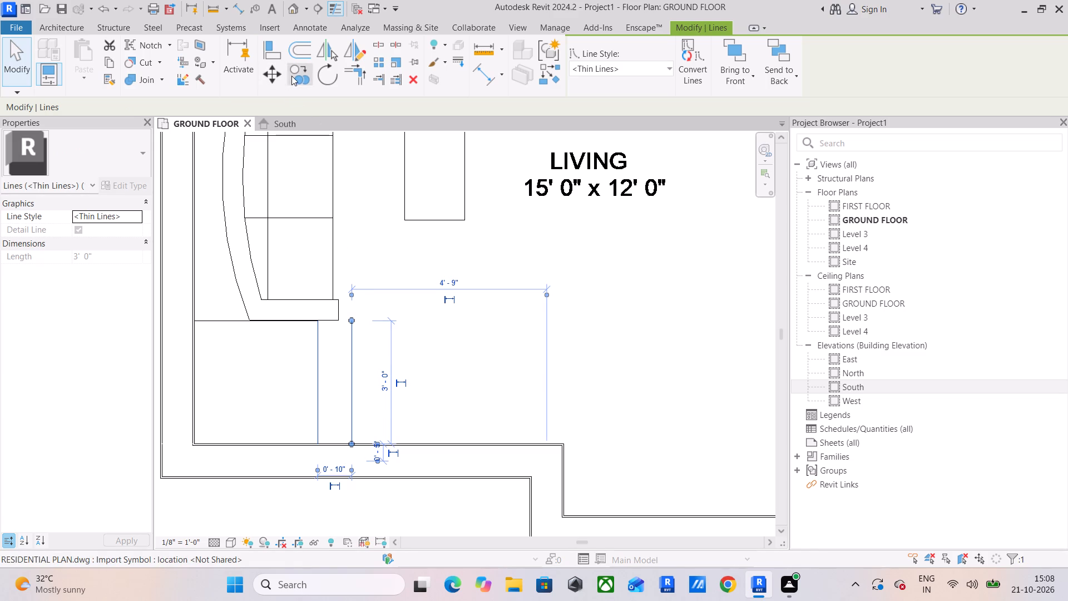
left_click(295, 75)
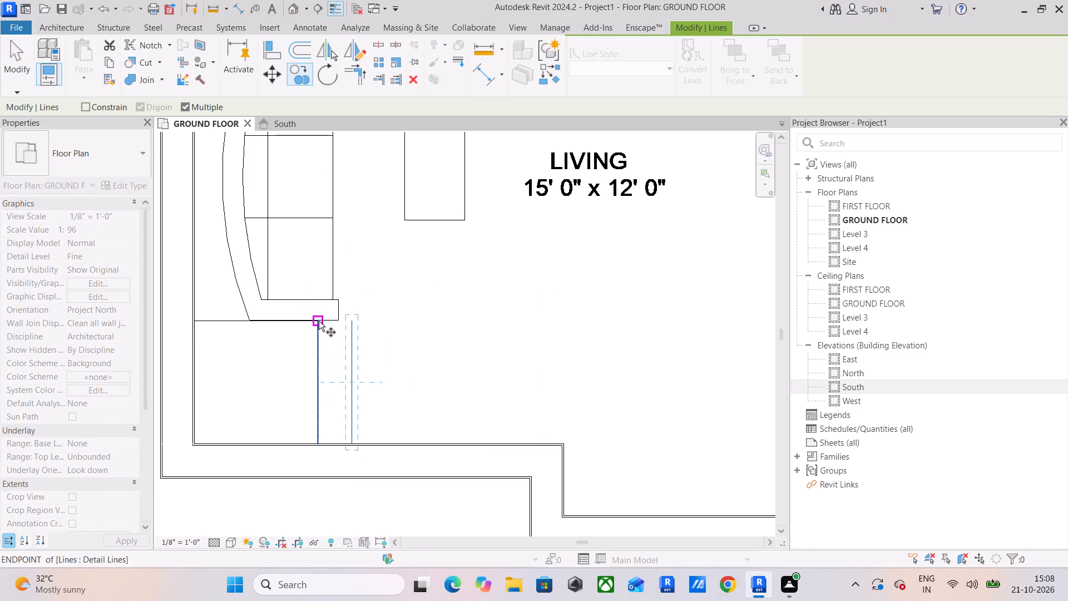
left_click(319, 321)
scroll(349, 322, "up", 4)
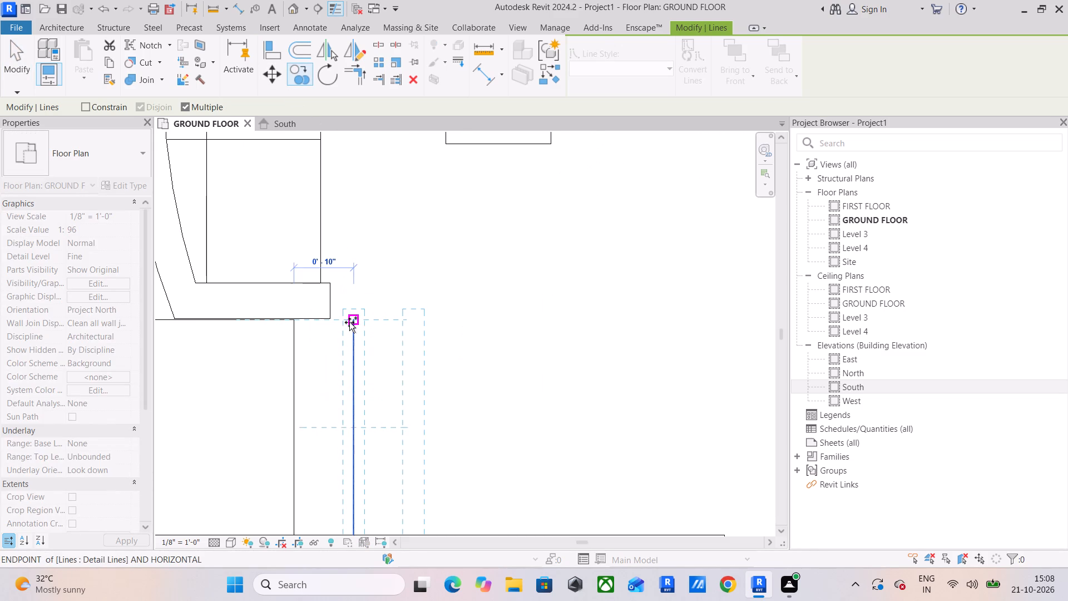
left_click(349, 322)
left_click(408, 322)
scroll(408, 322, "down", 3)
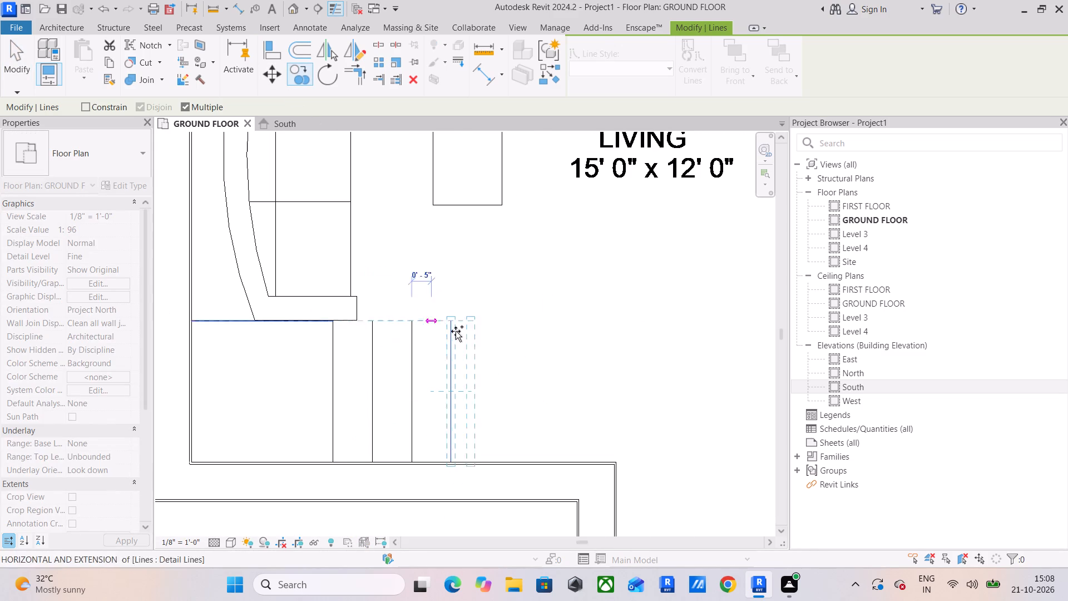
left_click(453, 323)
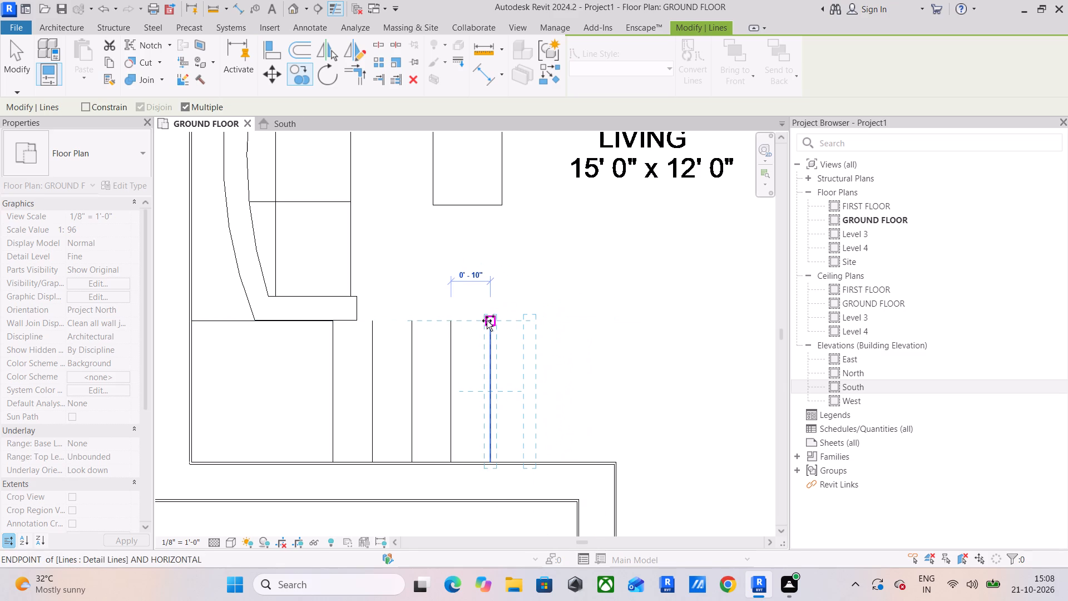
key("Escape")
scroll(357, 352, "down", 2)
key("Escape")
key("Escape")
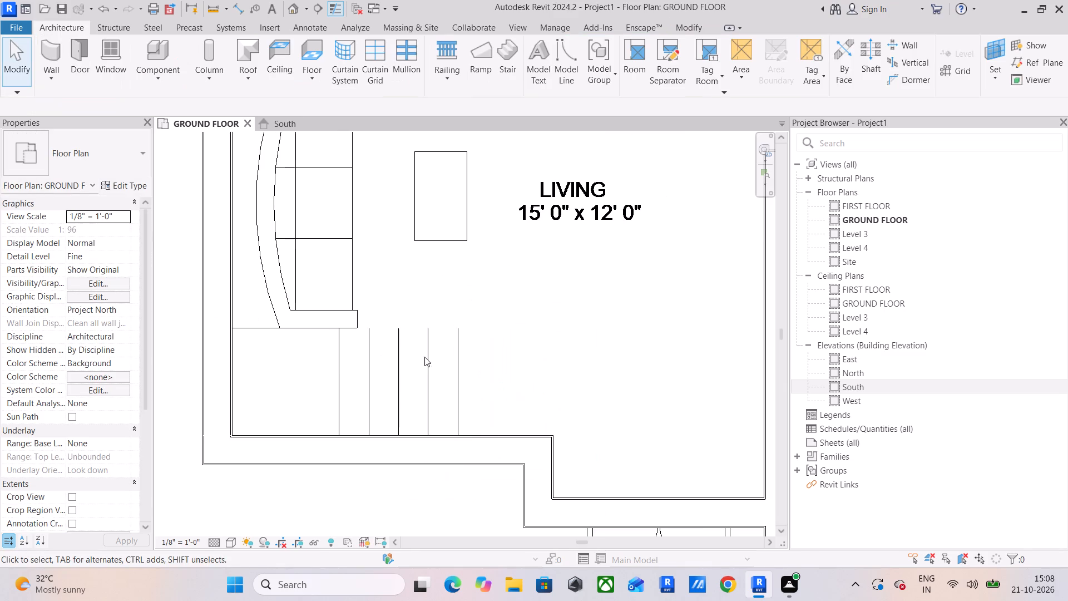
Extend the landing's horizontal edge line across the tread lines to the end of the last one.
left_click(317, 325)
left_click_drag(337, 326, 411, 329)
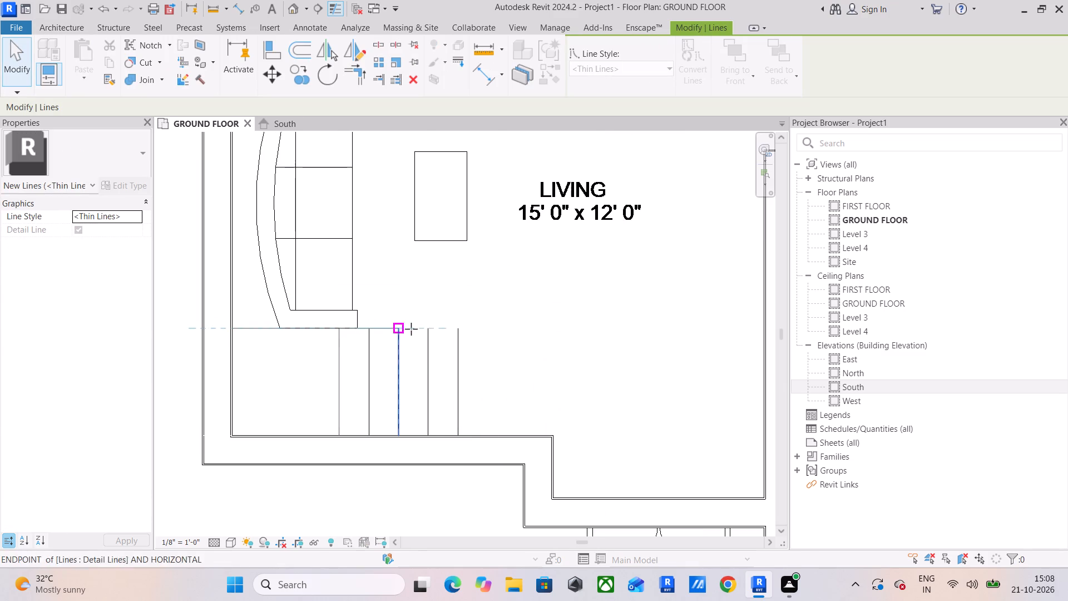
left_click_drag(411, 329, 459, 336)
key("Escape")
Draw a 3' horizontal detail line from the side wall, 10" above the landing, as the first tread of the second flight.
middle_click_drag(278, 393, 304, 457)
left_click(394, 425)
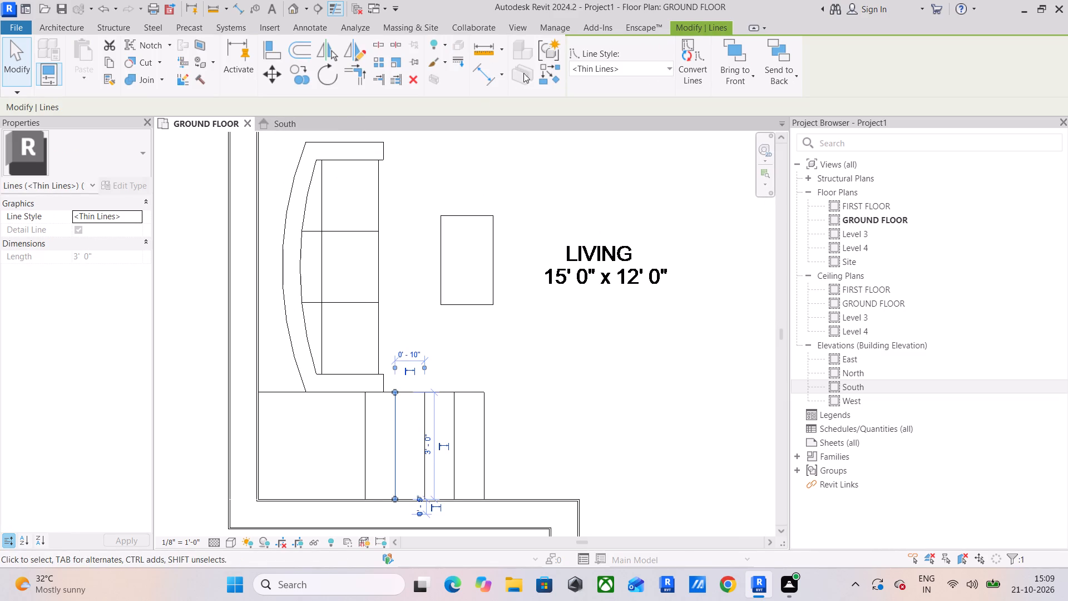
left_click(545, 71)
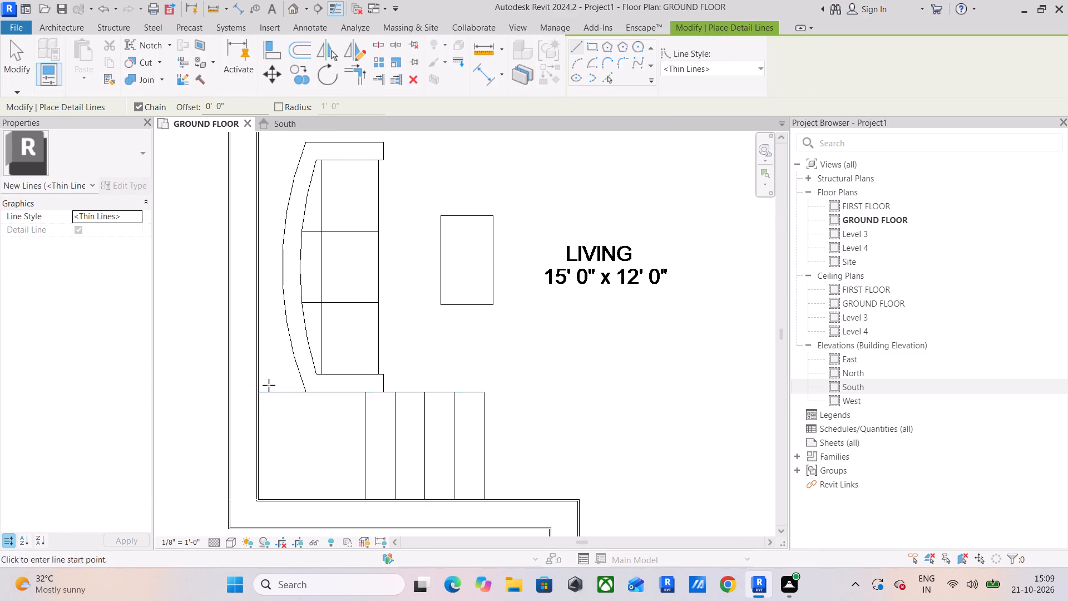
scroll(261, 387, "up", 3)
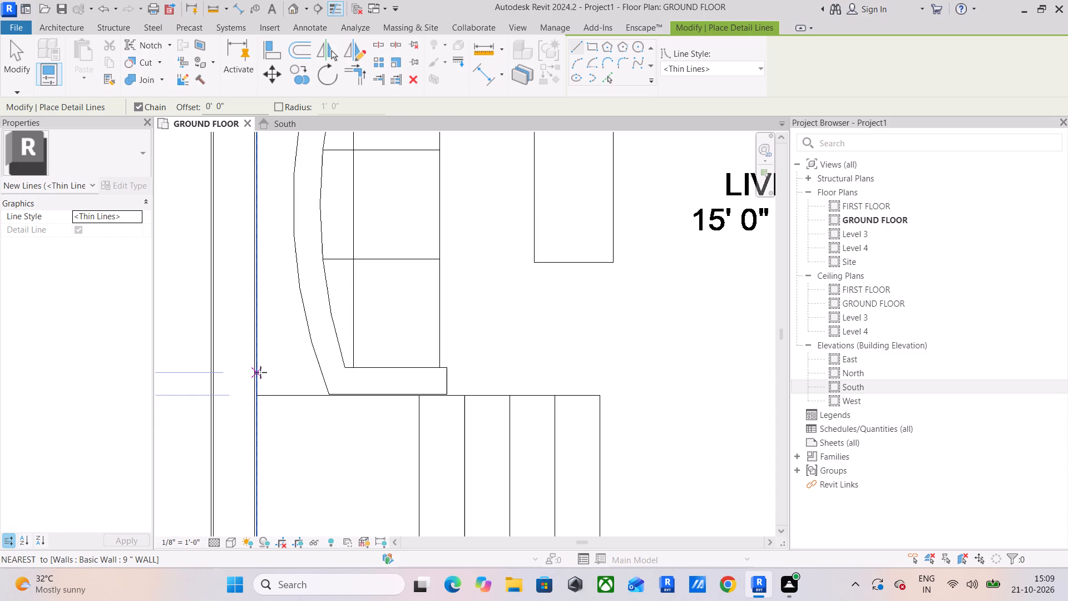
scroll(260, 372, "down", 3)
type("10\"")
key("Return")
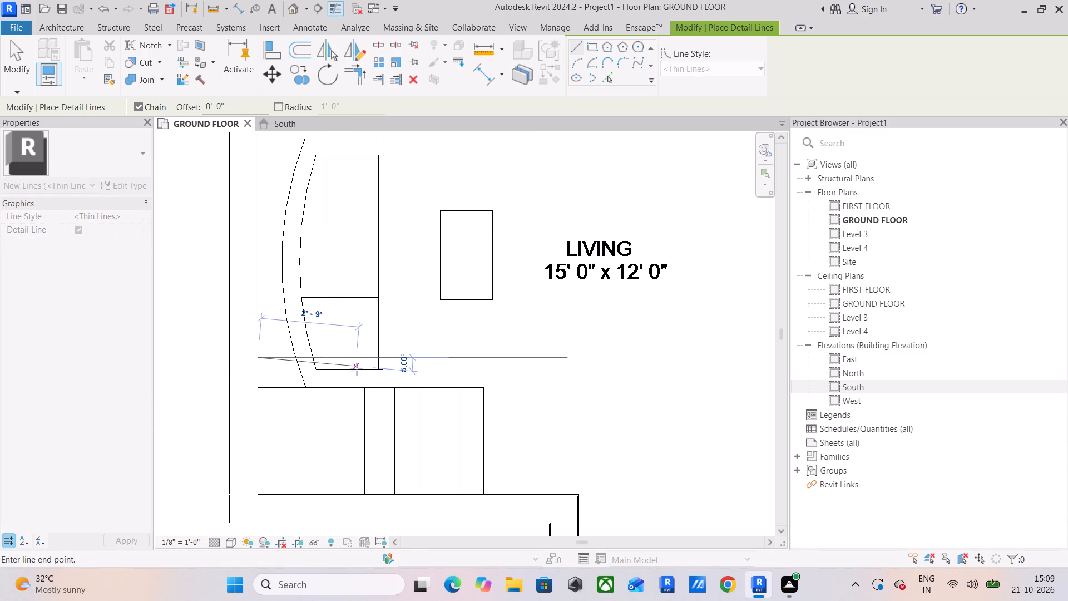
left_click(363, 358)
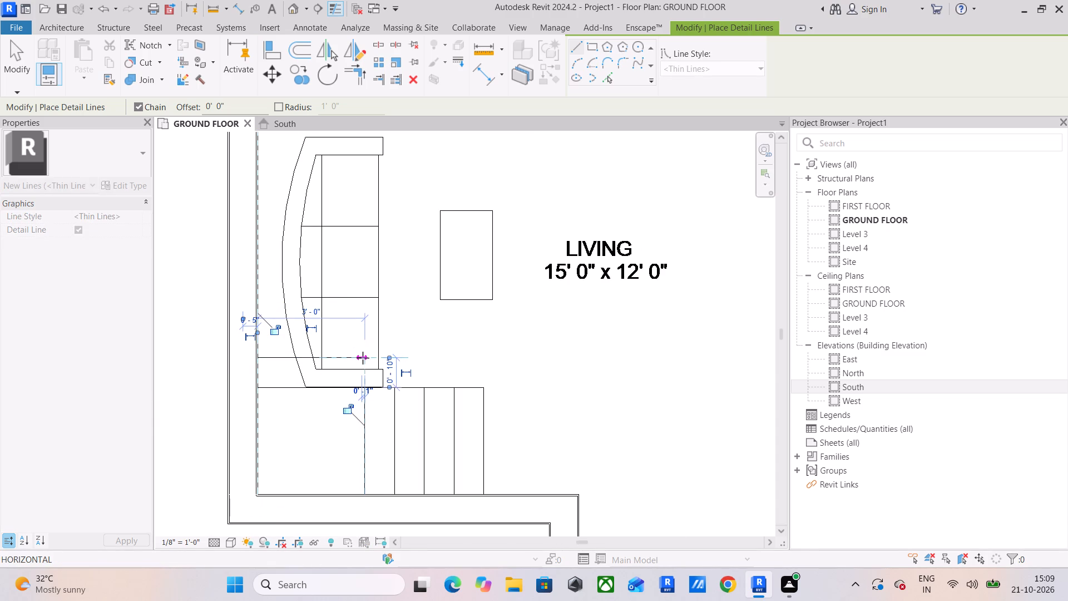
key("Escape")
key("Escape")
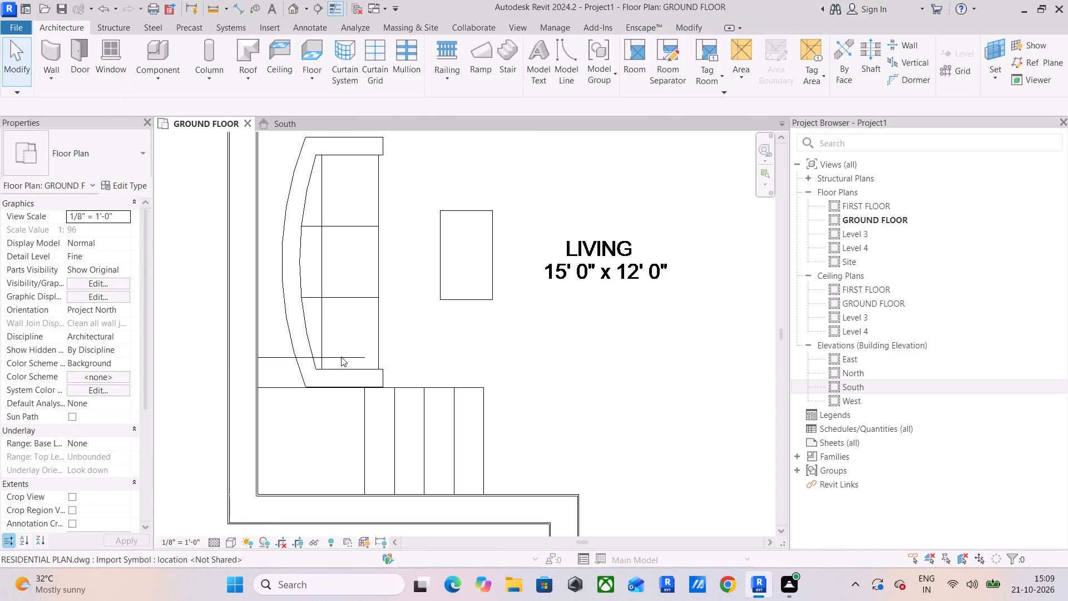
scroll(341, 357, "down", 3)
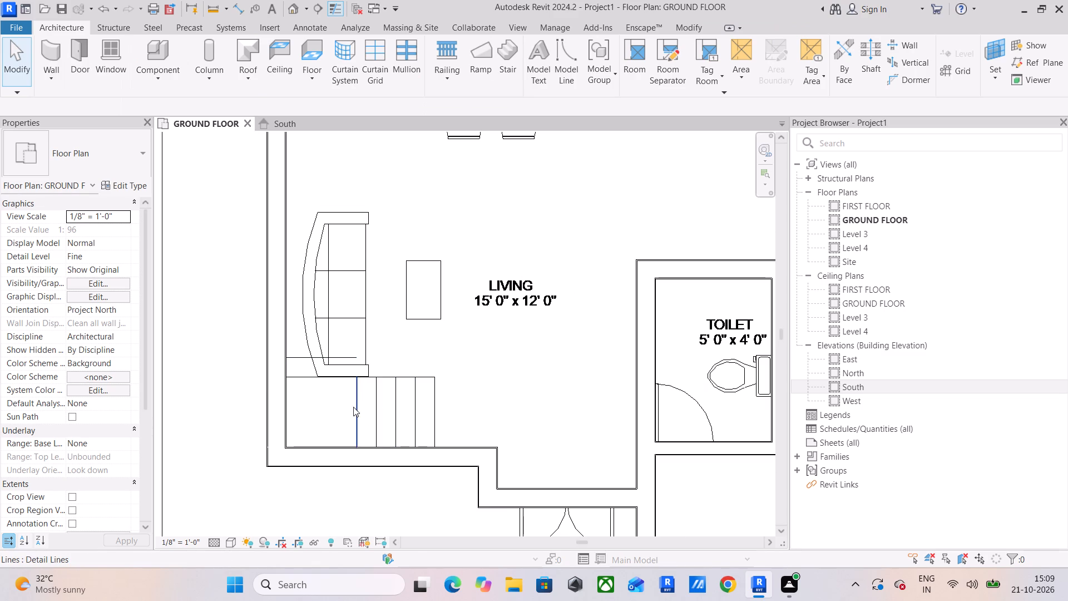
Delete the four 10" spaced tread lines beside the landing along the front wall.
left_click(325, 356)
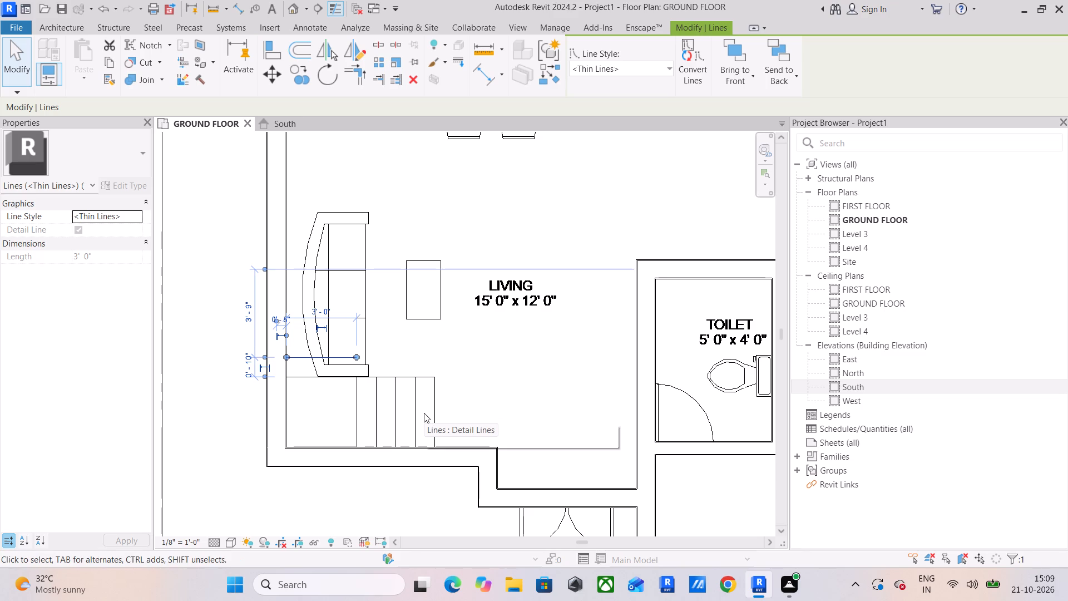
scroll(426, 413, "up", 4)
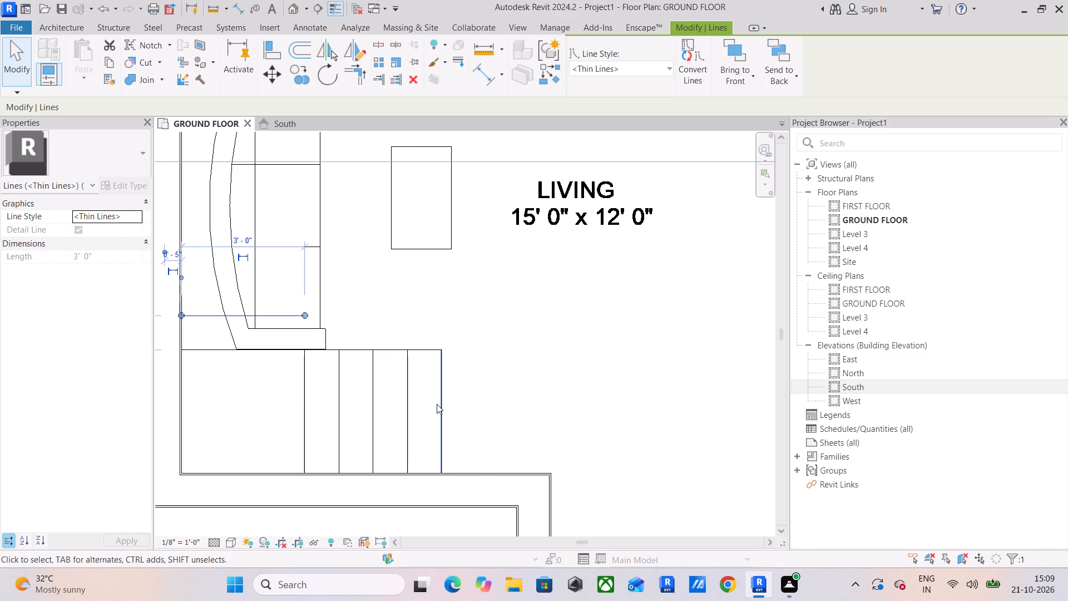
left_click(438, 402)
left_click_drag(469, 388, 352, 400)
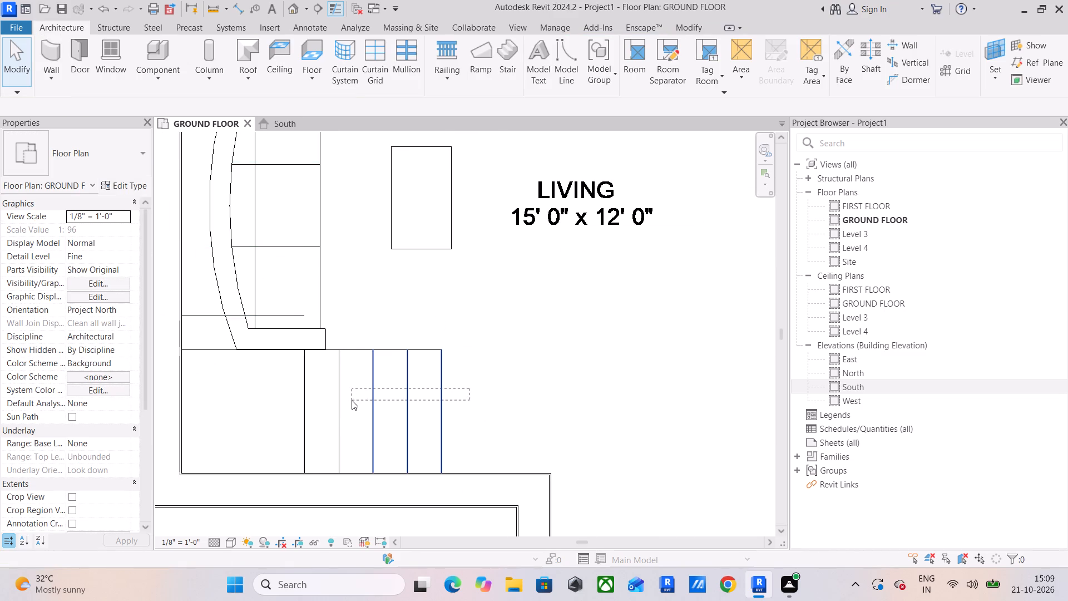
left_click_drag(352, 400, 328, 428)
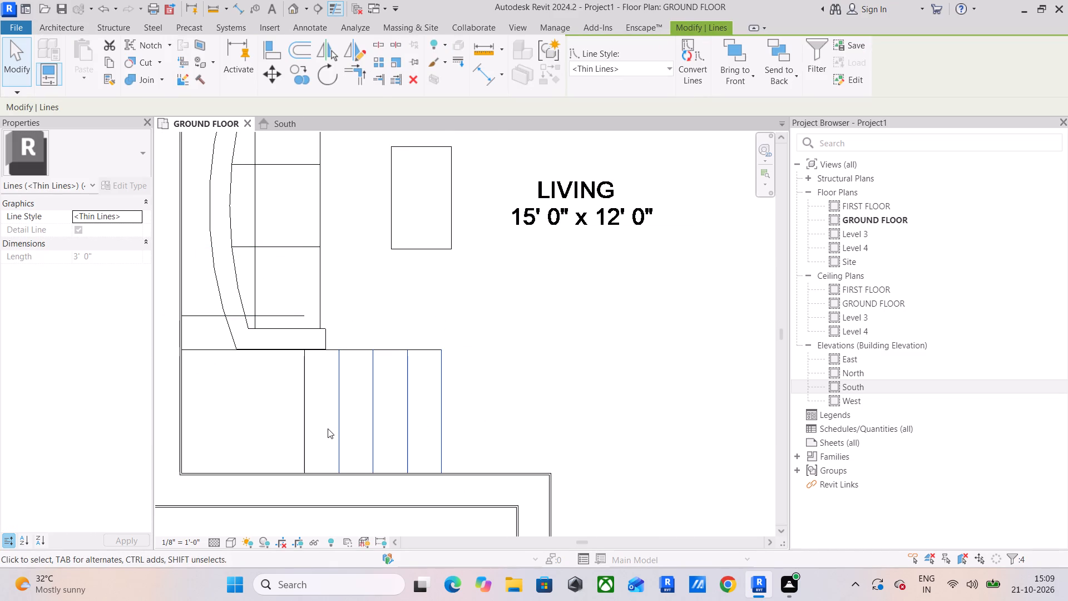
key("Delete")
Copy the landing's 3' vertical edge line four times at 1' spacing along the front wall to form treads.
left_click(309, 402)
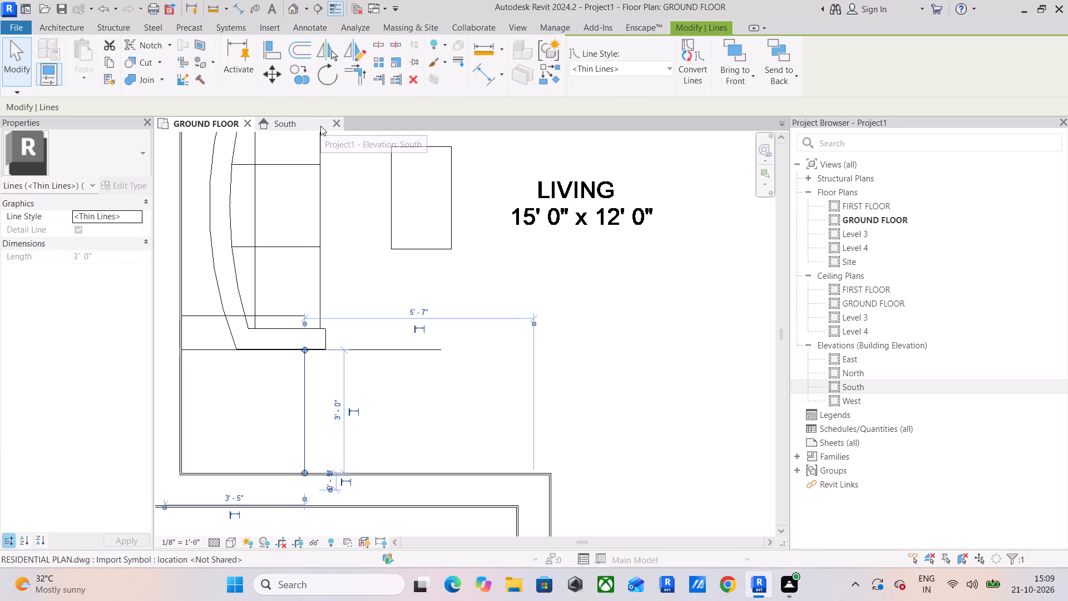
left_click(303, 73)
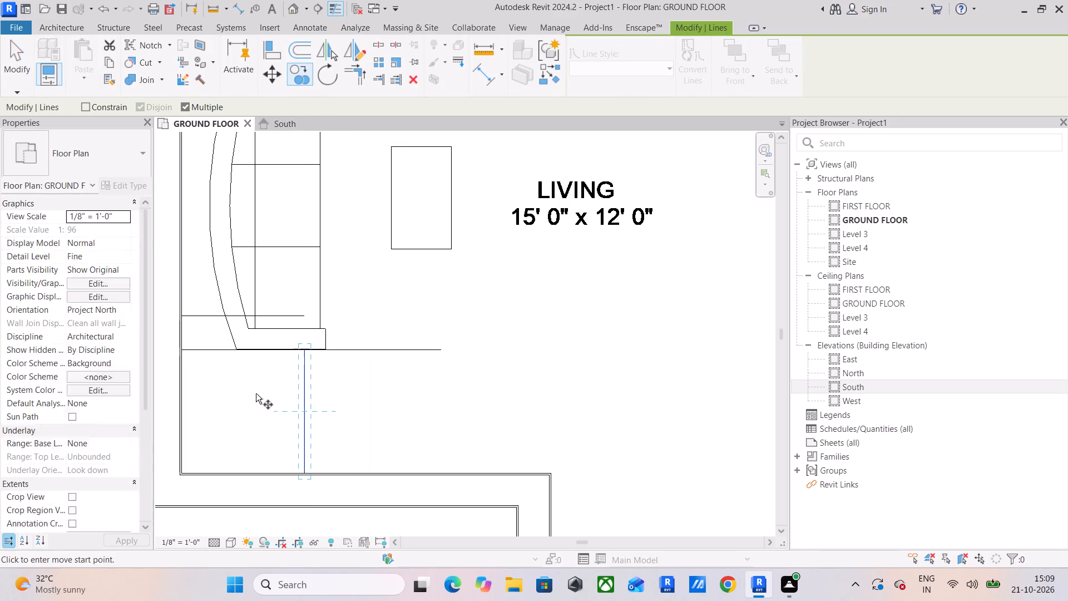
left_click(304, 352)
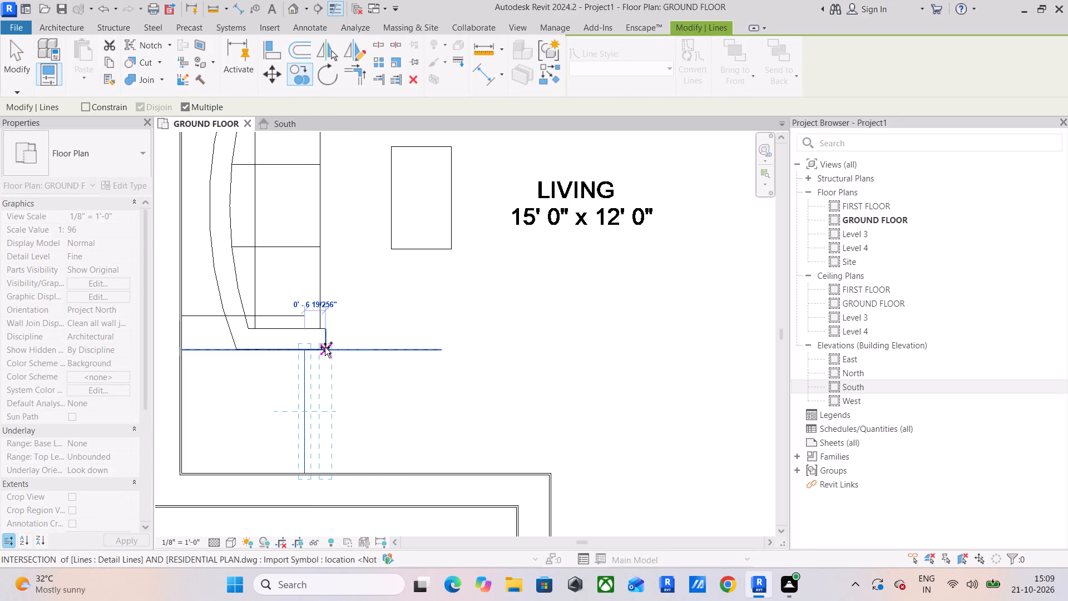
type("1'")
key("Return")
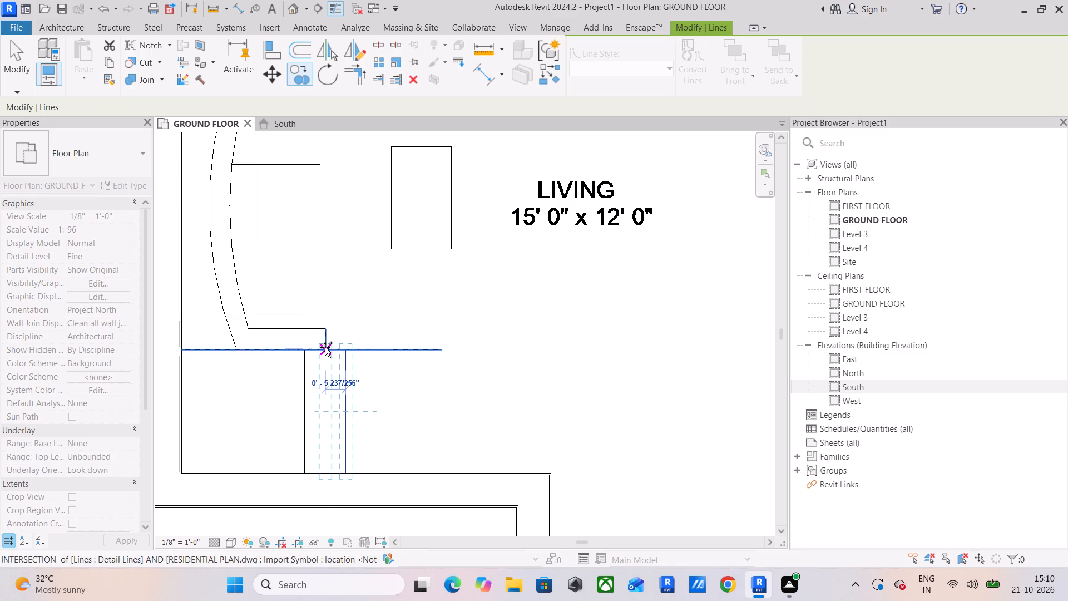
key("Escape")
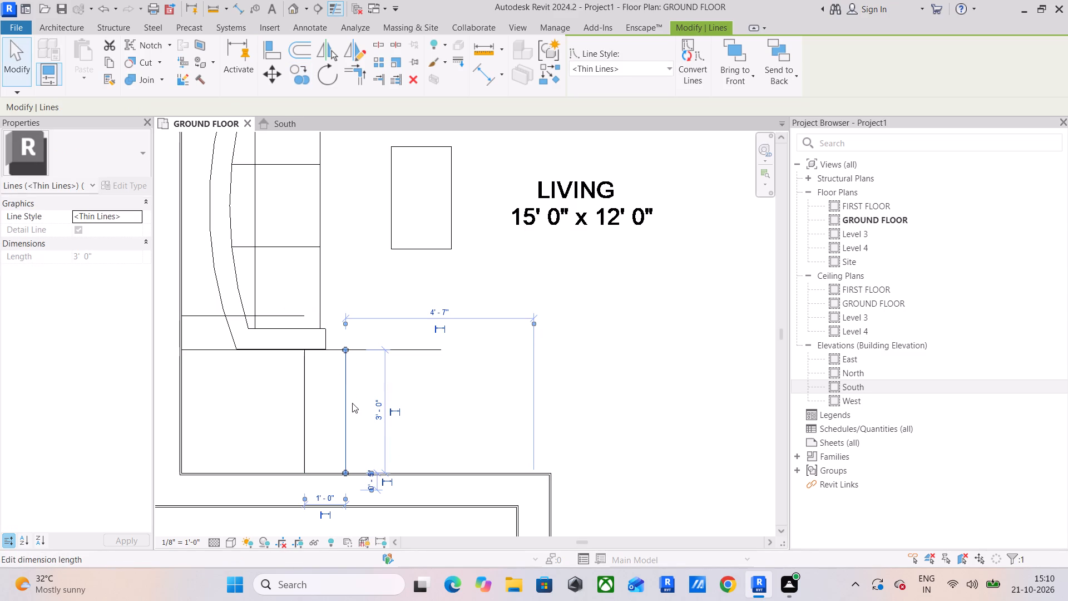
left_click(298, 86)
left_click(300, 70)
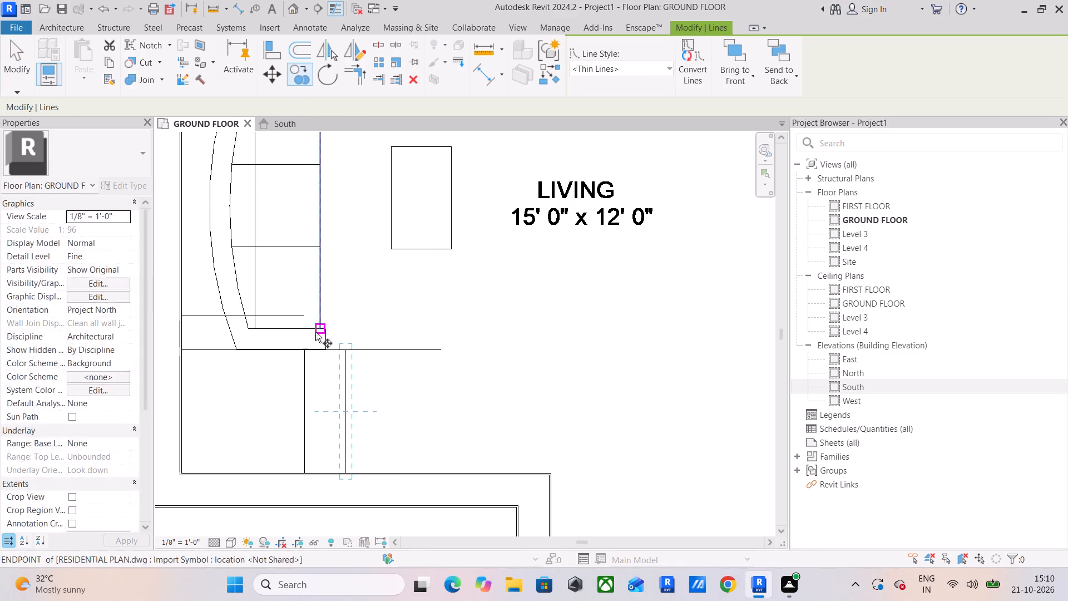
left_click(306, 349)
left_click(345, 351)
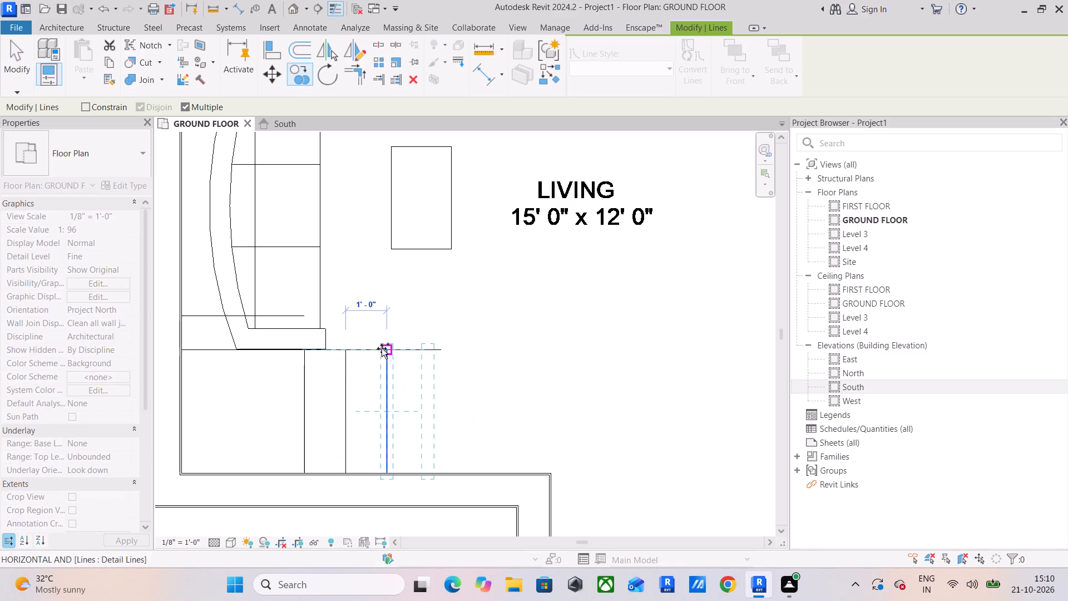
left_click(383, 349)
left_click(429, 348)
key("Escape")
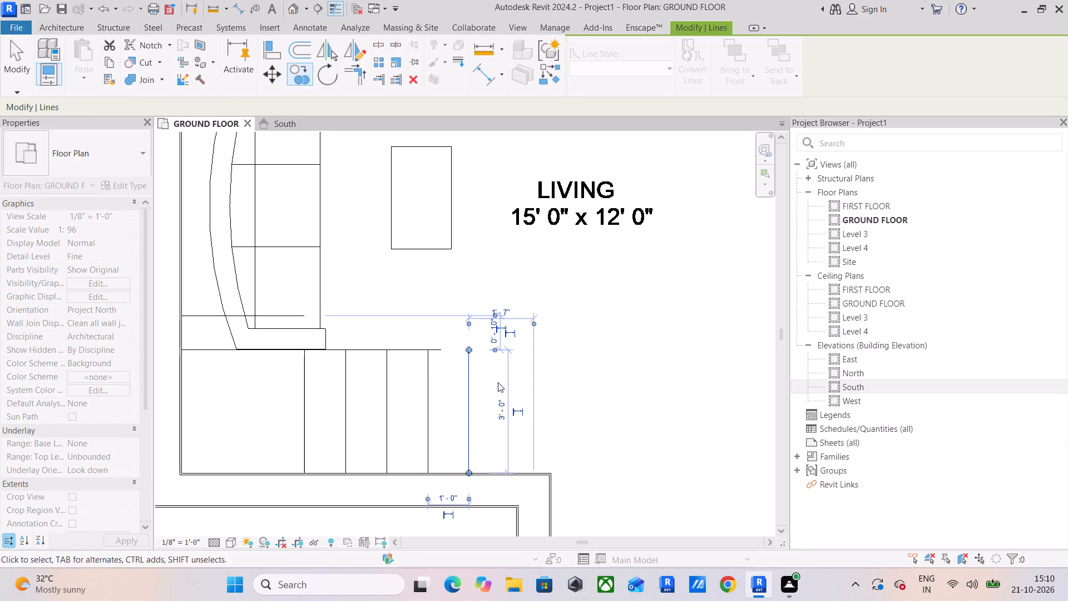
key("Escape")
Move the second flight's first tread line 2" farther from the landing along the side wall.
left_click(225, 313)
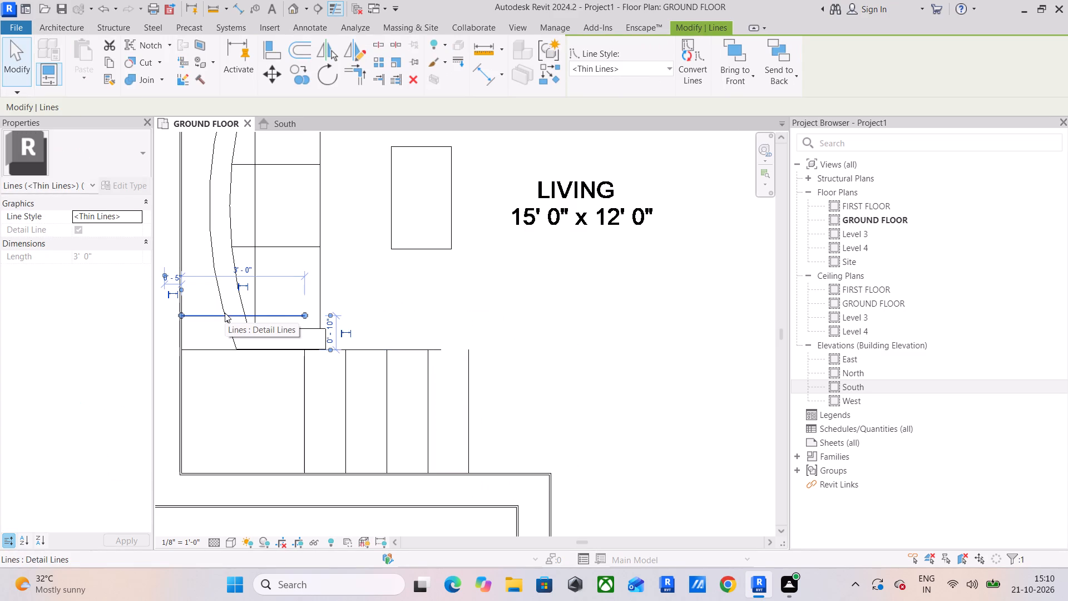
left_click(271, 72)
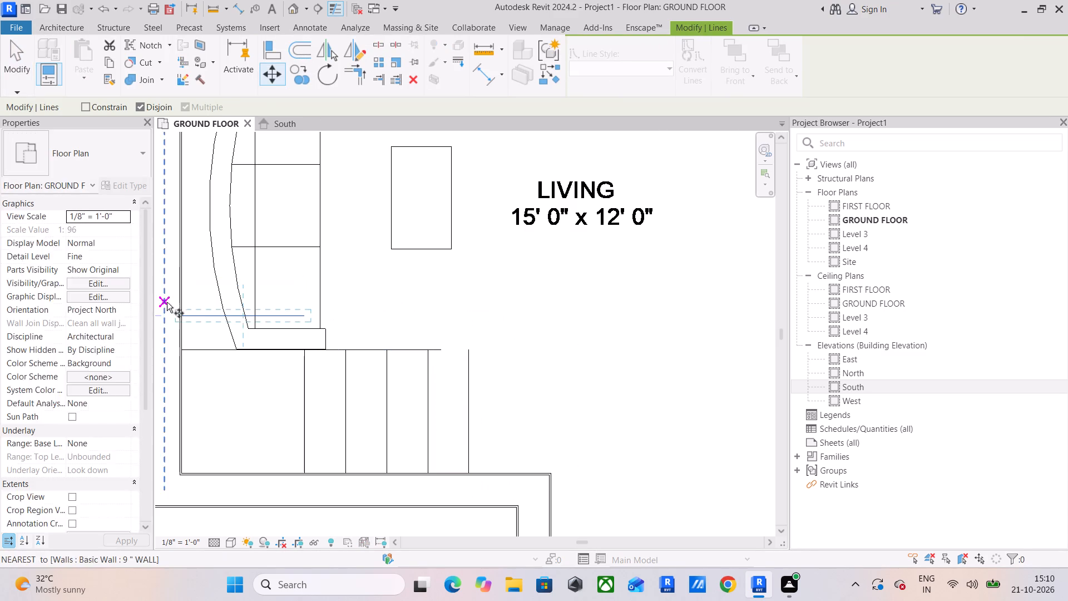
scroll(175, 318, "up", 4)
left_click(184, 314)
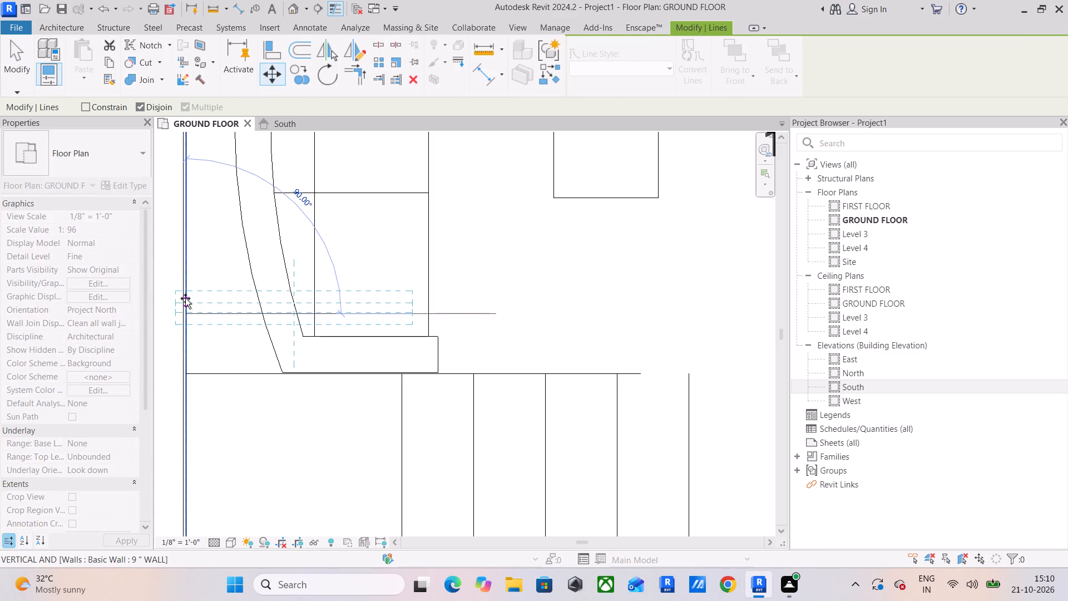
type("2\"")
key("Return")
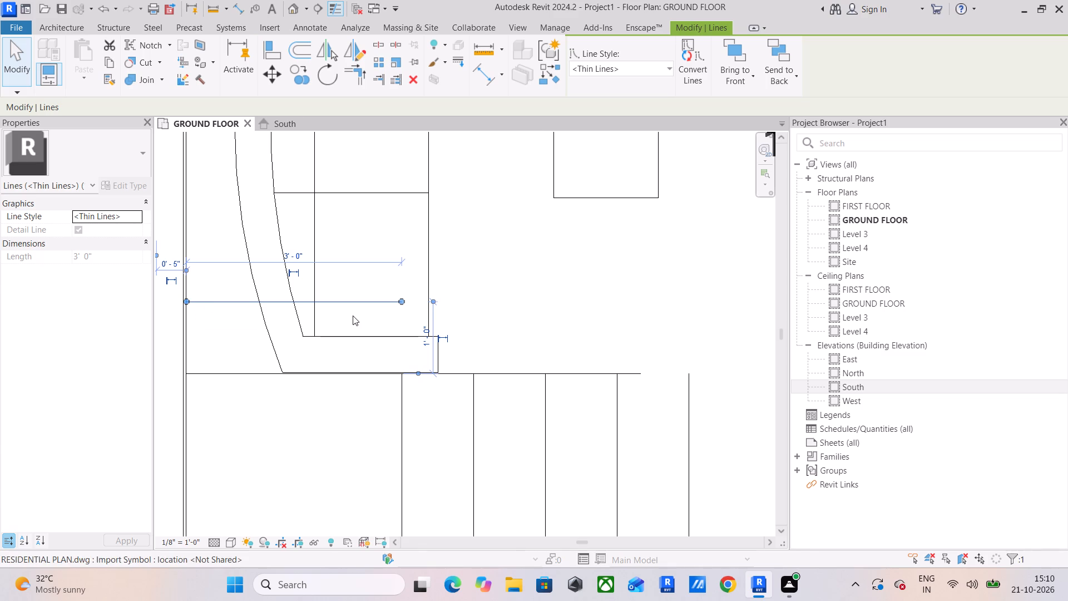
key("Escape")
Copy the second flight's first tread line five times at 1' spacing along the side wall, away from the landing.
left_click(323, 303)
scroll(387, 295, "down", 3)
middle_click_drag(394, 296, 391, 342)
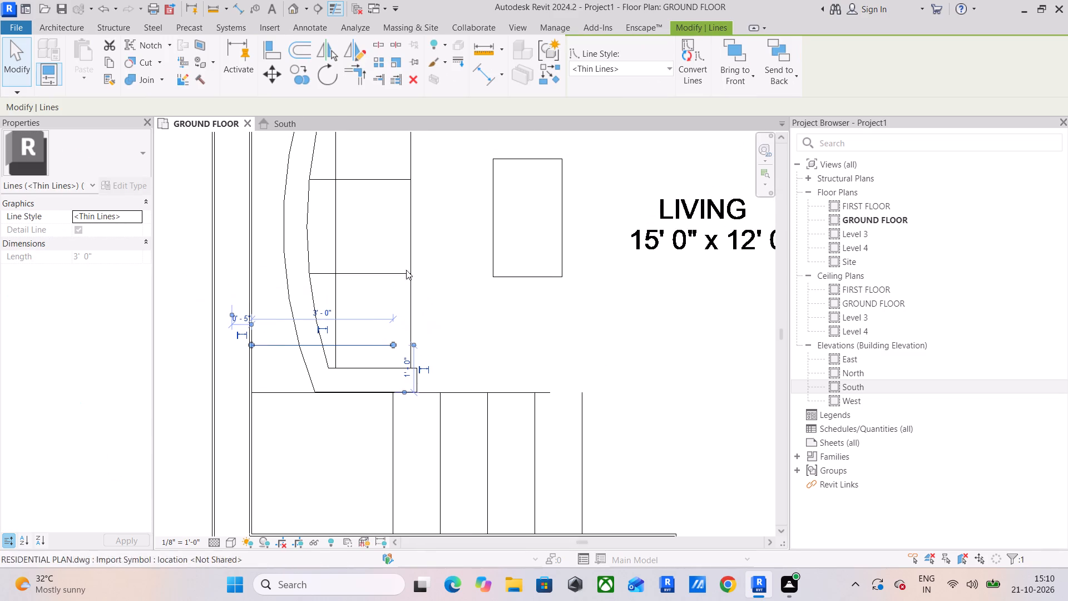
left_click_drag(300, 77, 300, 83)
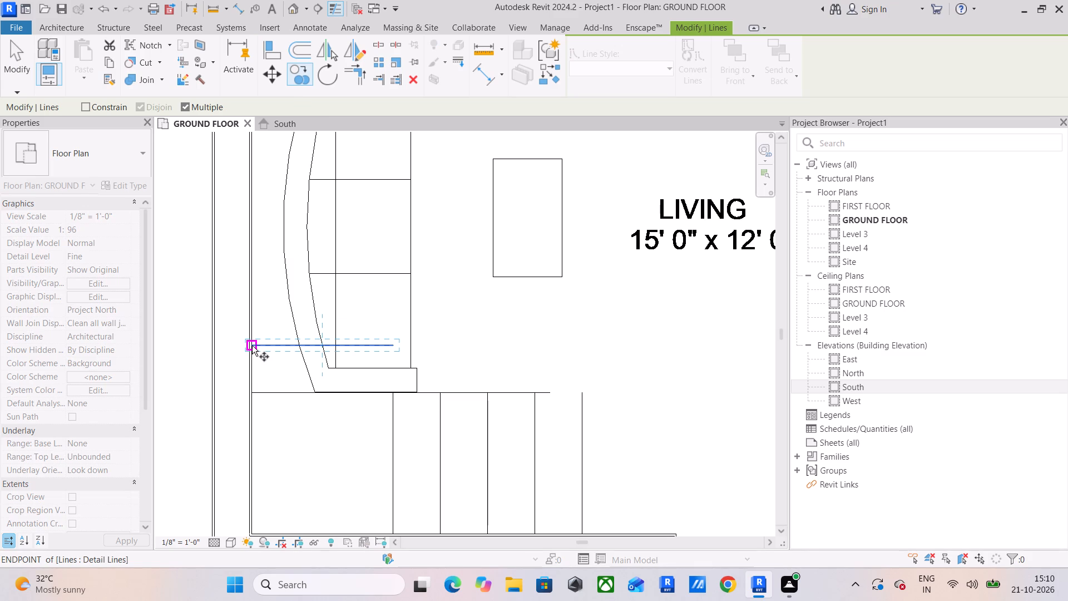
left_click(252, 346)
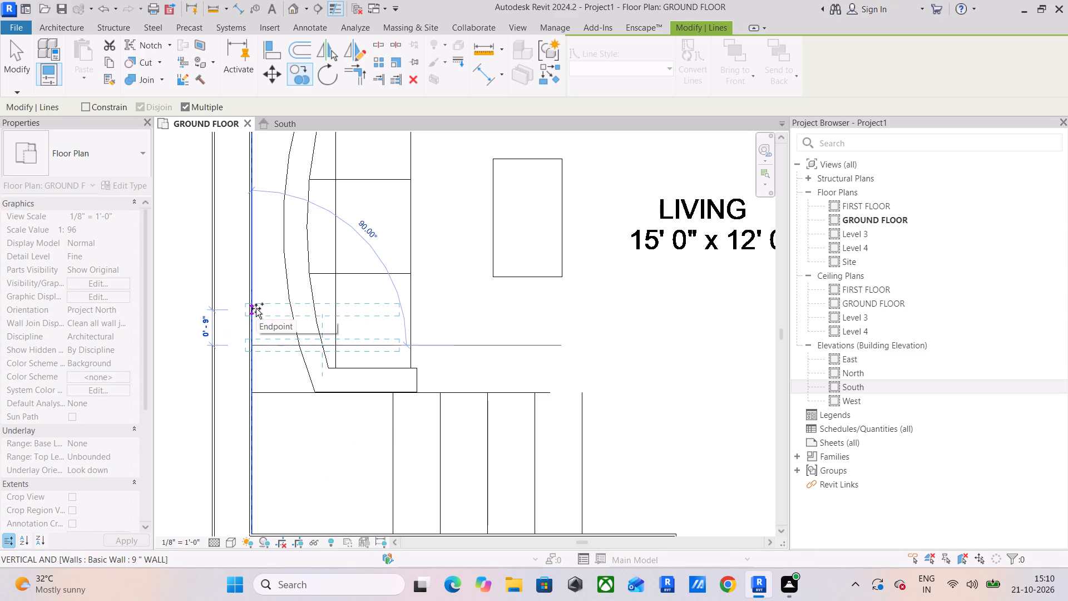
key("Escape")
left_click(300, 78)
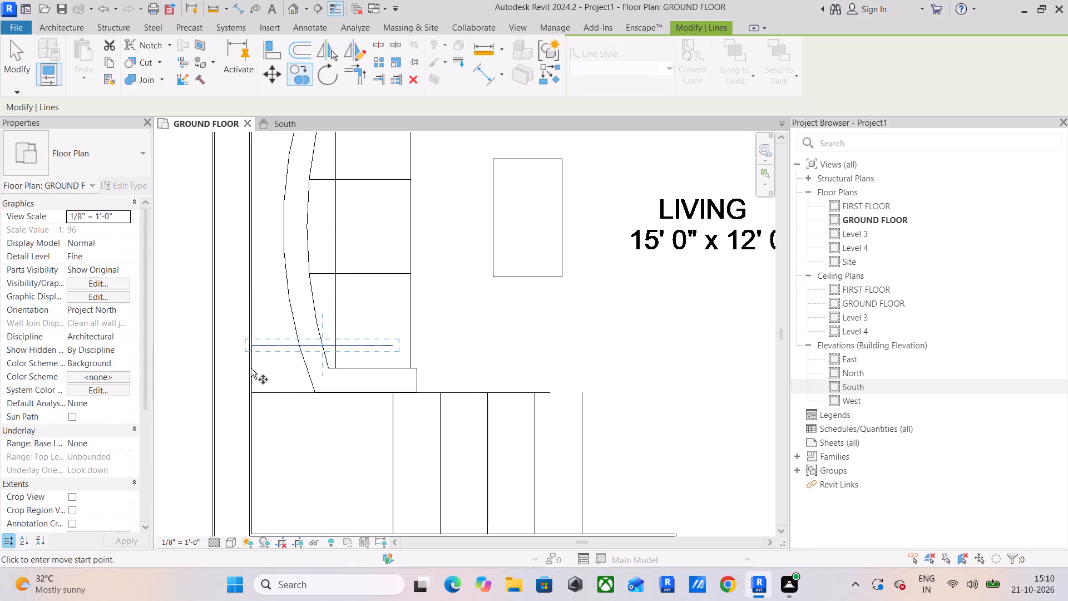
left_click(248, 390)
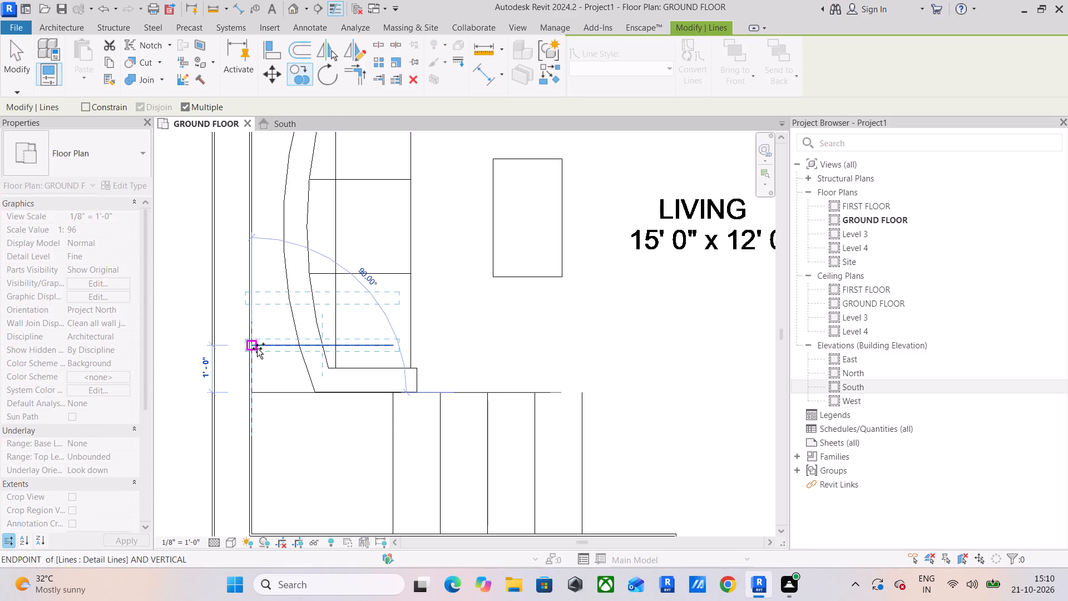
left_click(257, 348)
left_click(257, 301)
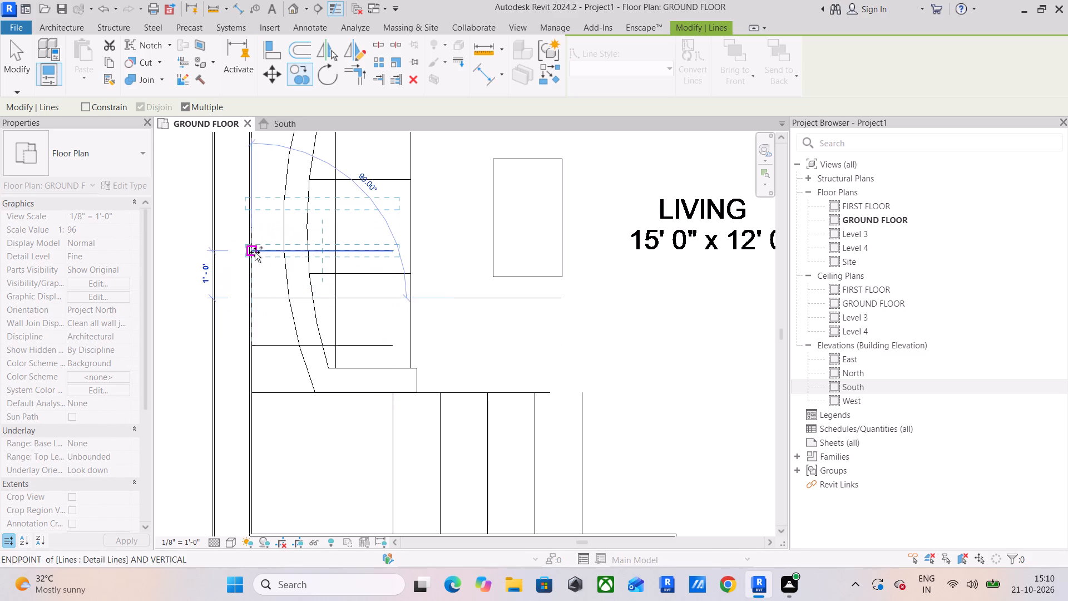
left_click(255, 252)
left_click(255, 208)
middle_click_drag(255, 208, 255, 427)
left_click(253, 376)
Add four more tread line copies at 1' spacing along the side wall, continuing toward the dining area.
scroll(312, 353, "down", 4)
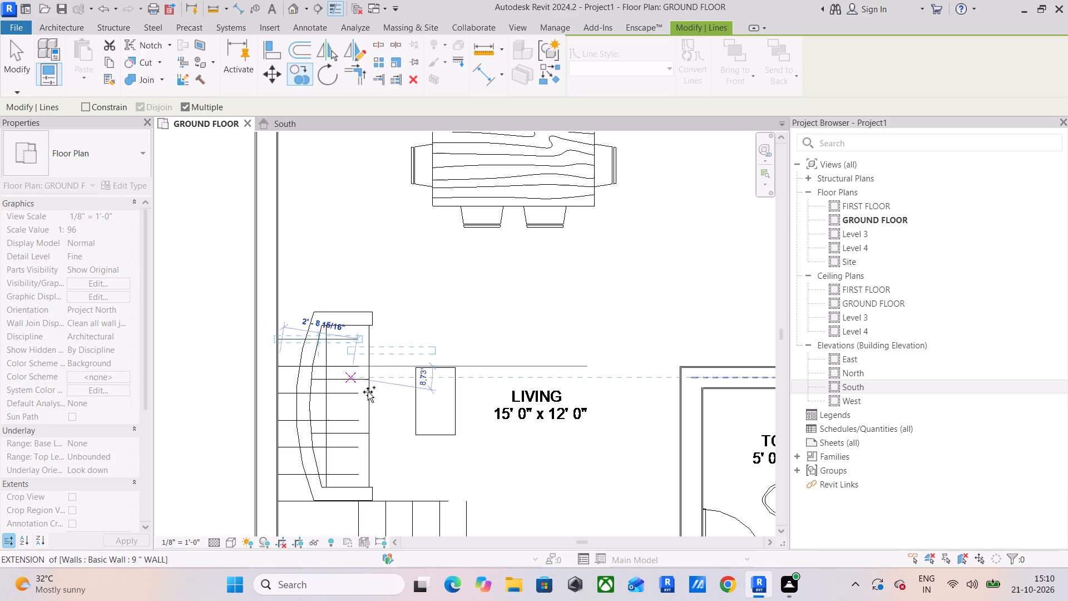
scroll(374, 389, "down", 2)
middle_click_drag(386, 376, 329, 272)
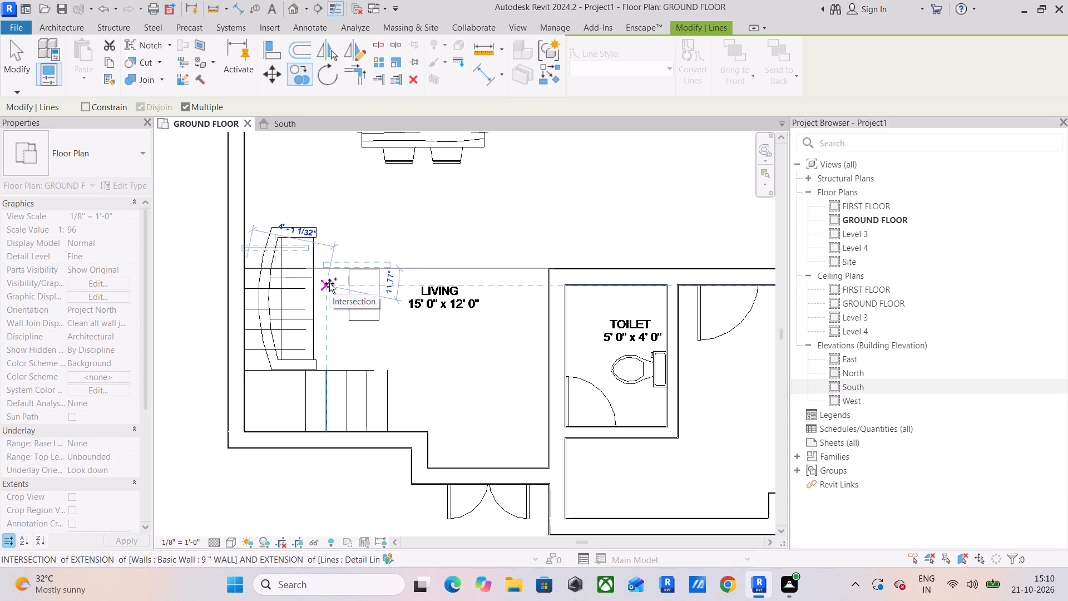
scroll(332, 284, "down", 1)
middle_click_drag(332, 292, 334, 392)
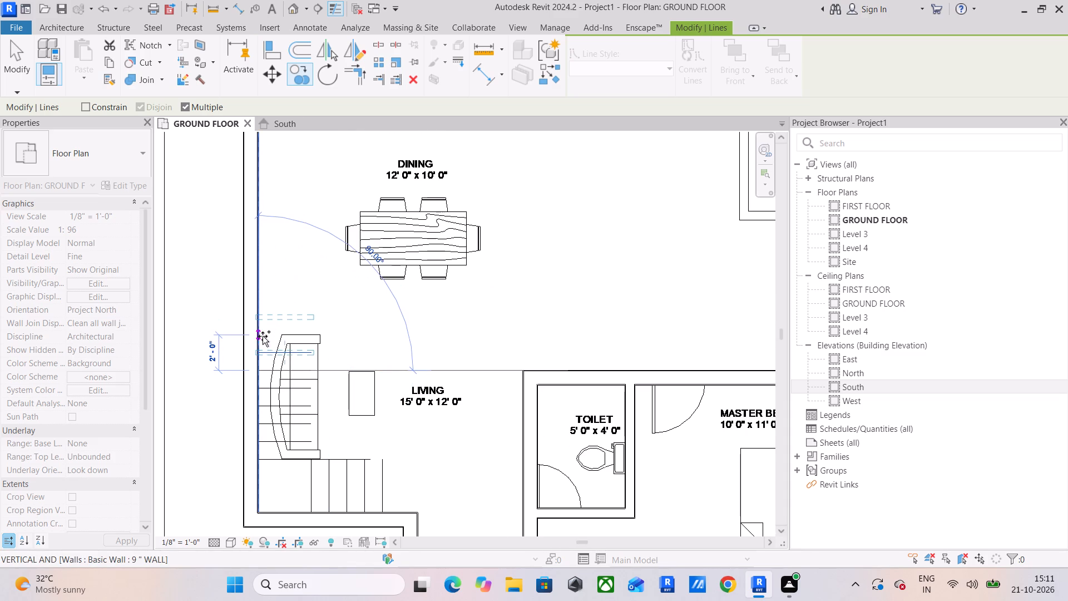
left_click(256, 352)
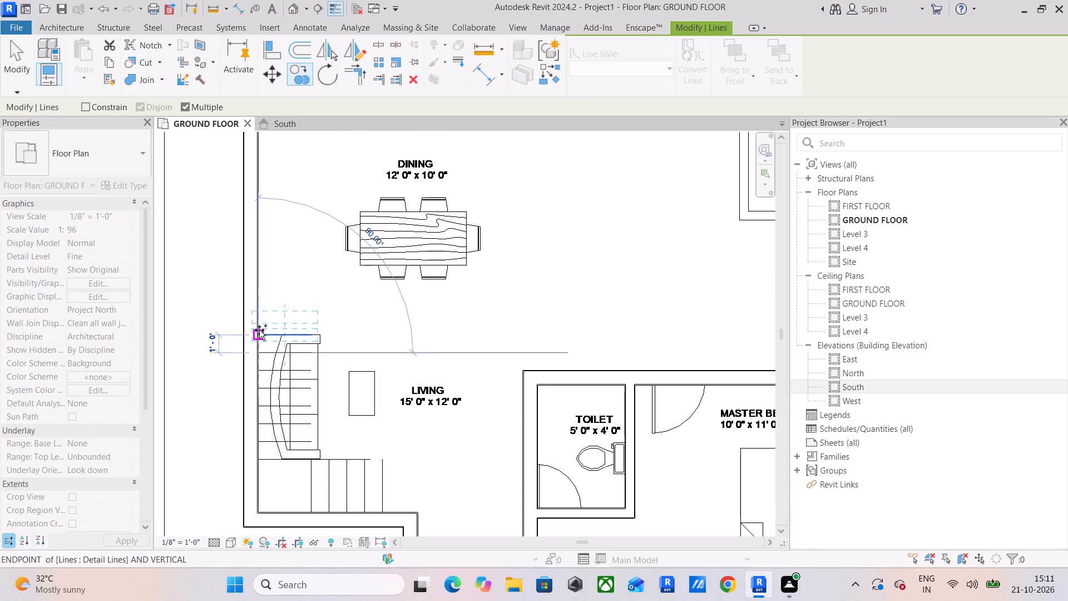
left_click(259, 333)
left_click(260, 317)
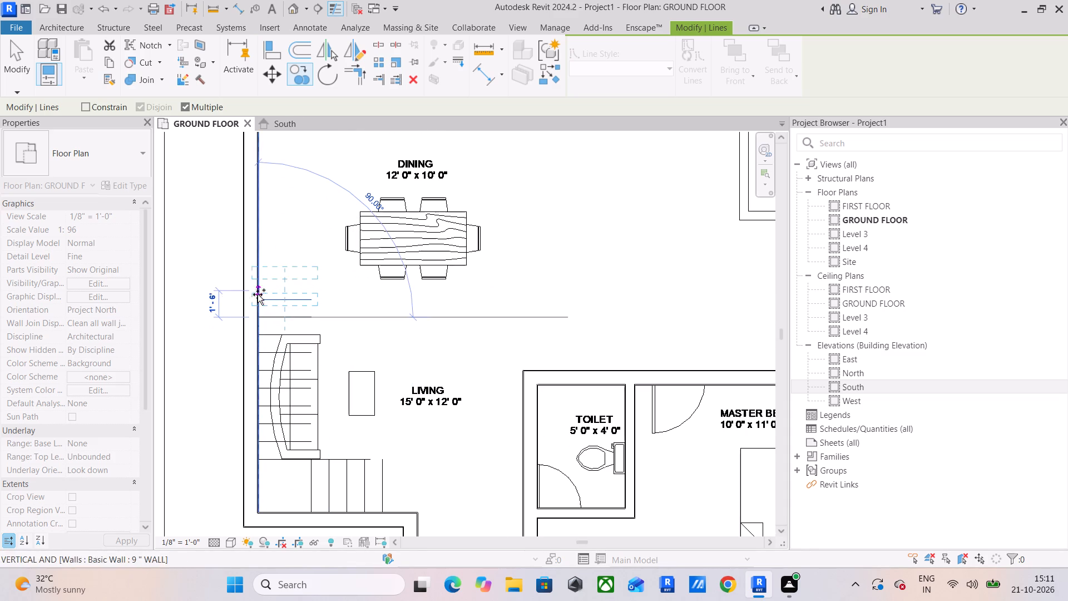
left_click(256, 298)
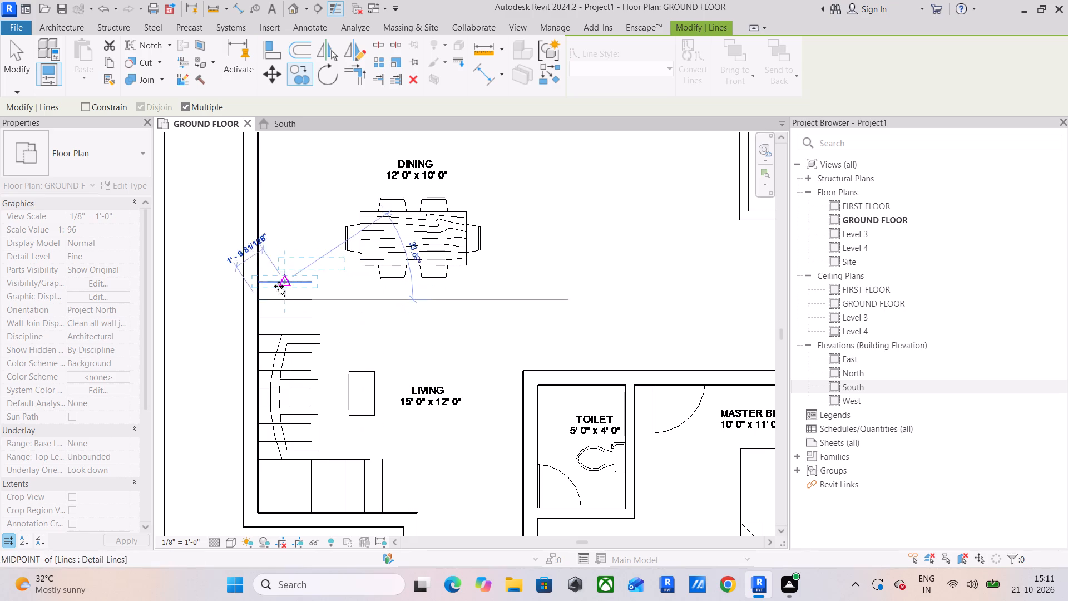
scroll(352, 329, "down", 2)
middle_click_drag(353, 331, 340, 359)
key("Escape")
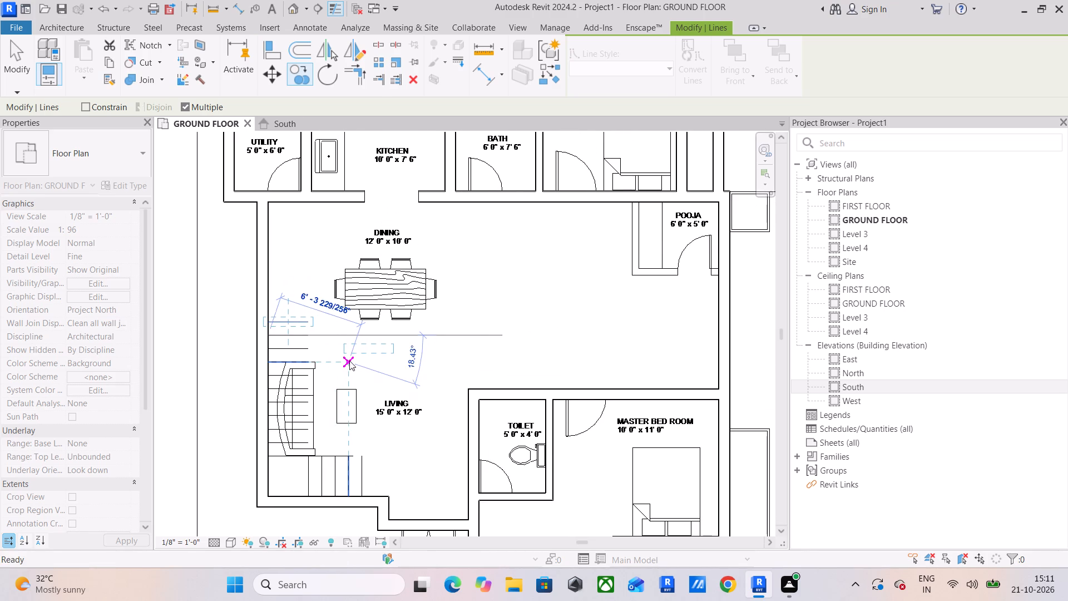
key("Escape")
key("Escape")
key("Escape")
Extend the landing's vertical edge line along the second flight's tread ends to the farthest tread near the dining area.
scroll(326, 382, "up", 3)
middle_click_drag(326, 382, 319, 278)
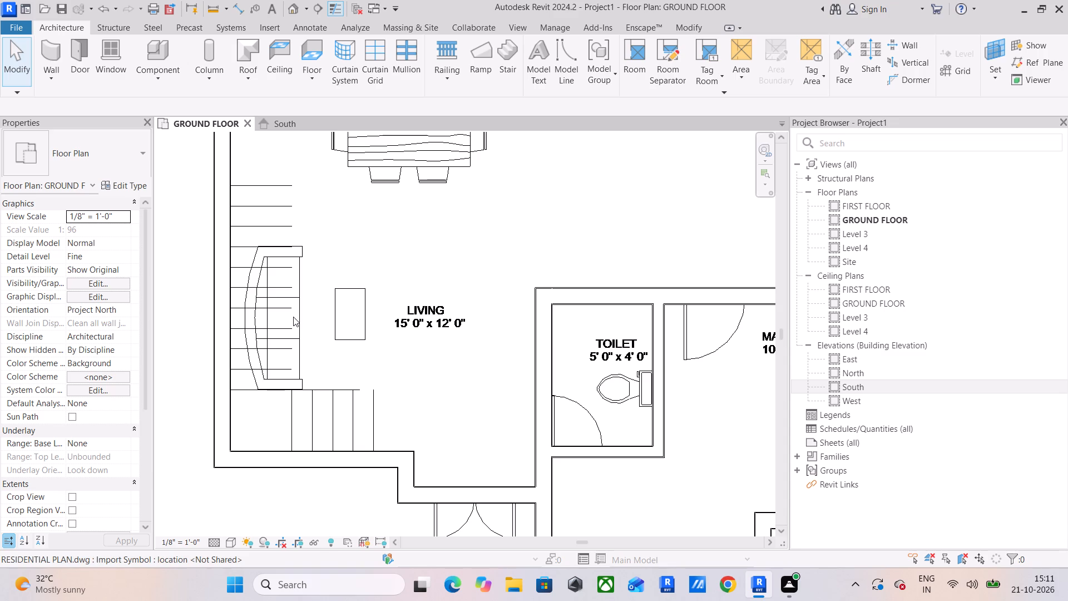
scroll(279, 300, "up", 5)
left_click(306, 503)
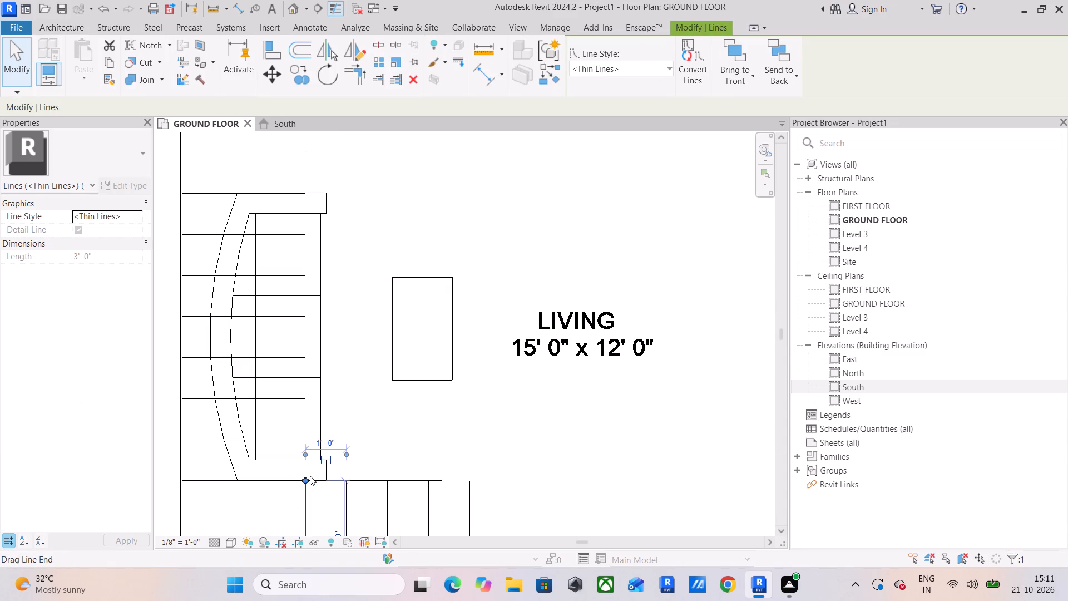
scroll(310, 474, "down", 3)
left_click_drag(304, 475, 305, 221)
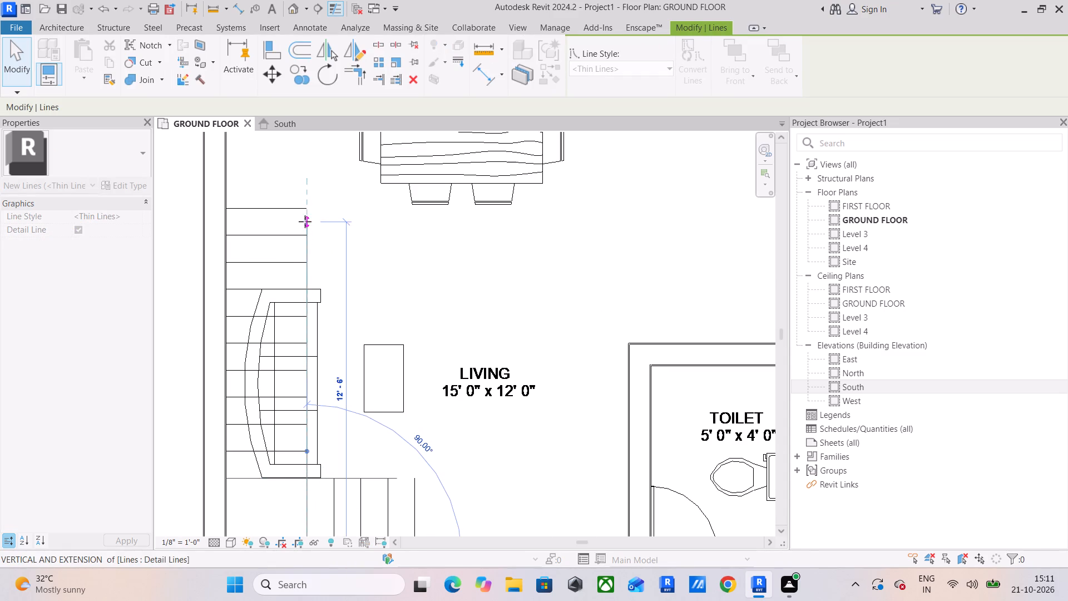
left_click_drag(305, 221, 306, 214)
left_click(416, 242)
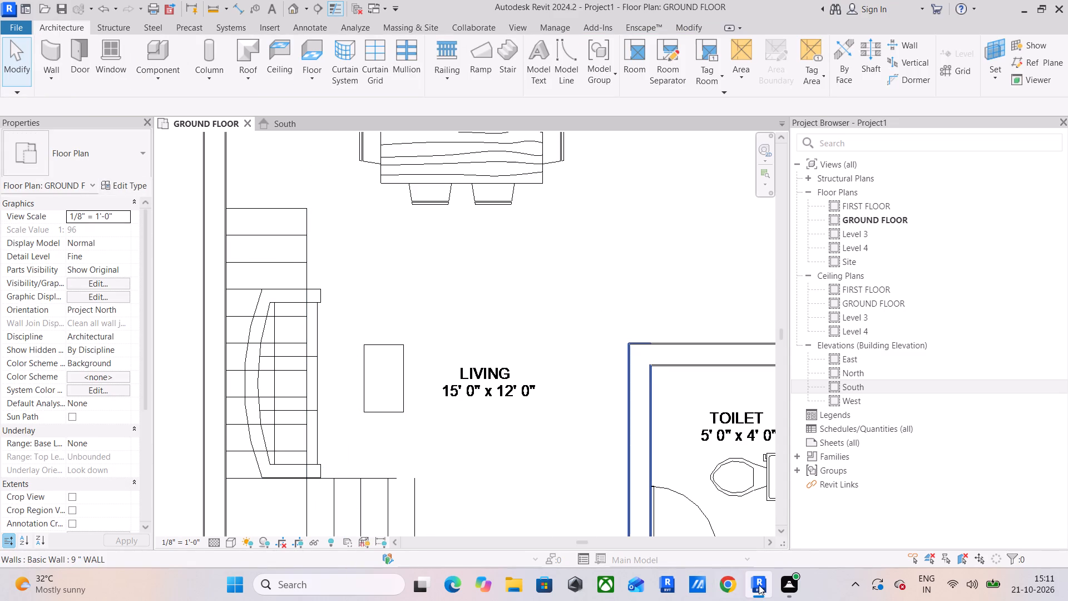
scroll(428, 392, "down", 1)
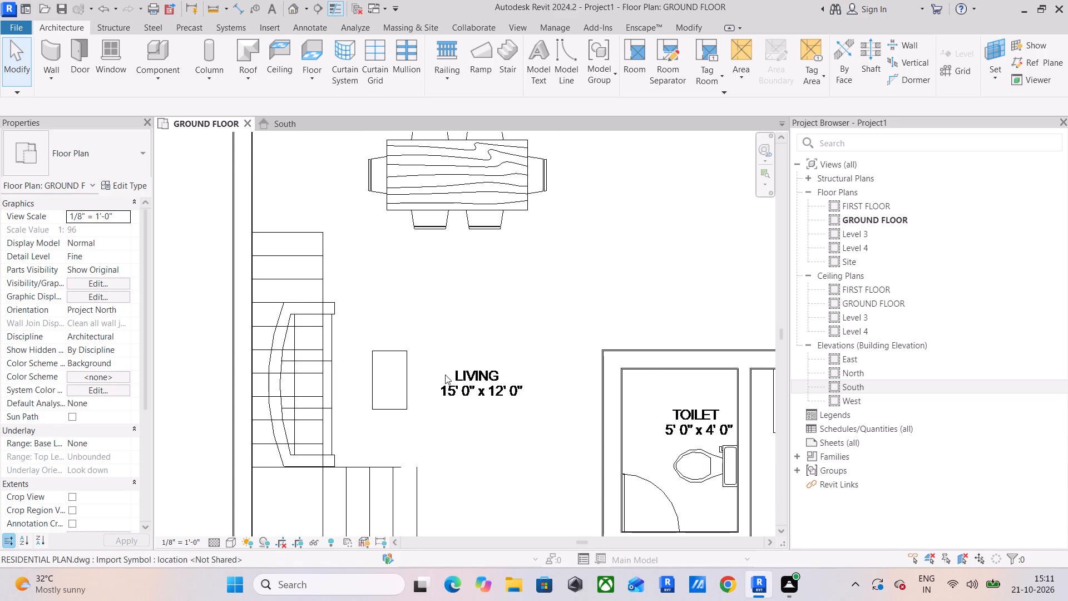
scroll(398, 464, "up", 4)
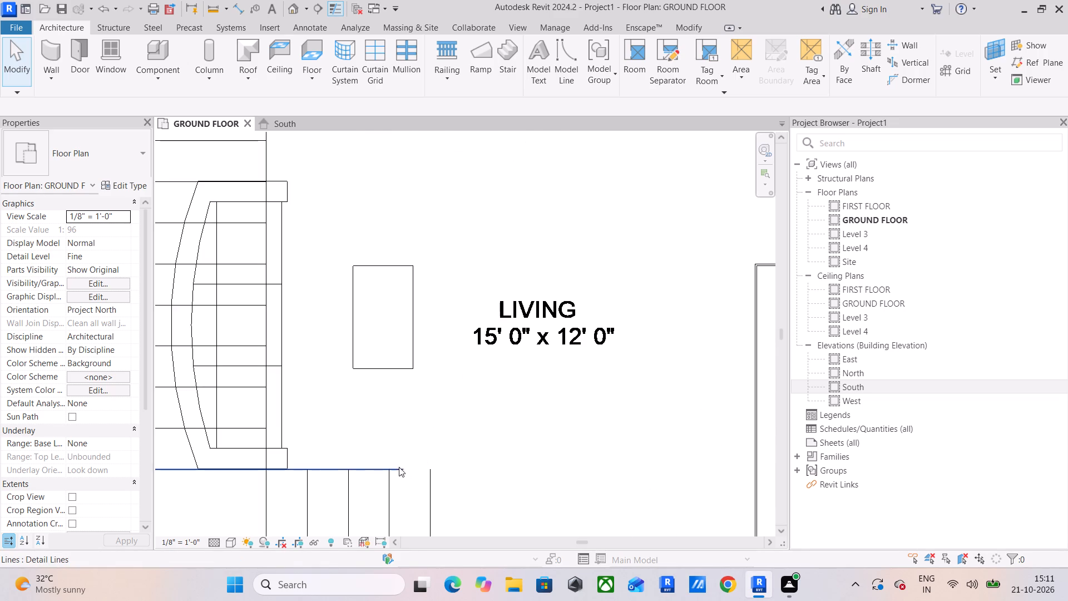
Extend the landing's horizontal edge line along the first flight's tread ends to the farthest tread.
left_click(399, 469)
left_click_drag(403, 469, 432, 468)
left_click(473, 432)
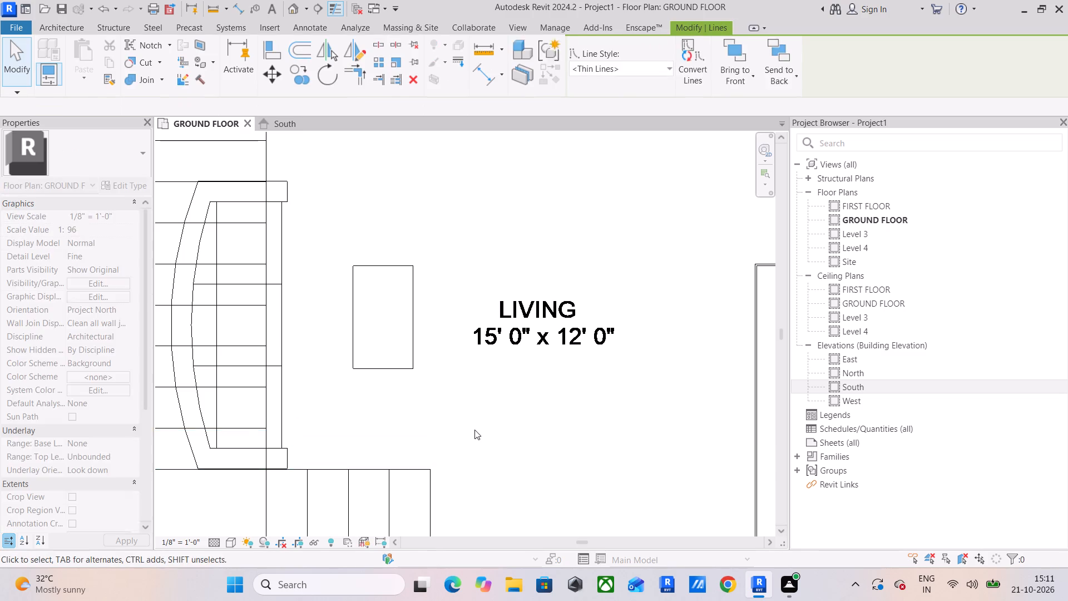
Start a sketched stair run and draw its L-shaped inner boundary from the first flight's outermost tread to the second flight's farthest tread near the dining area.
scroll(474, 426, "down", 3)
middle_click_drag(476, 425, 463, 439)
scroll(409, 435, "down", 2)
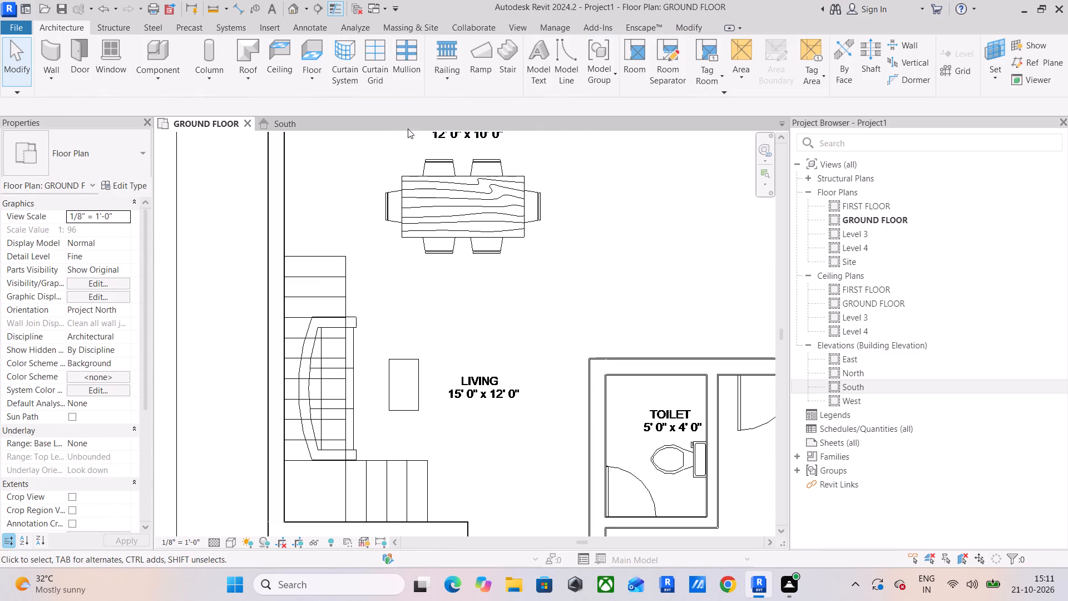
left_click(510, 50)
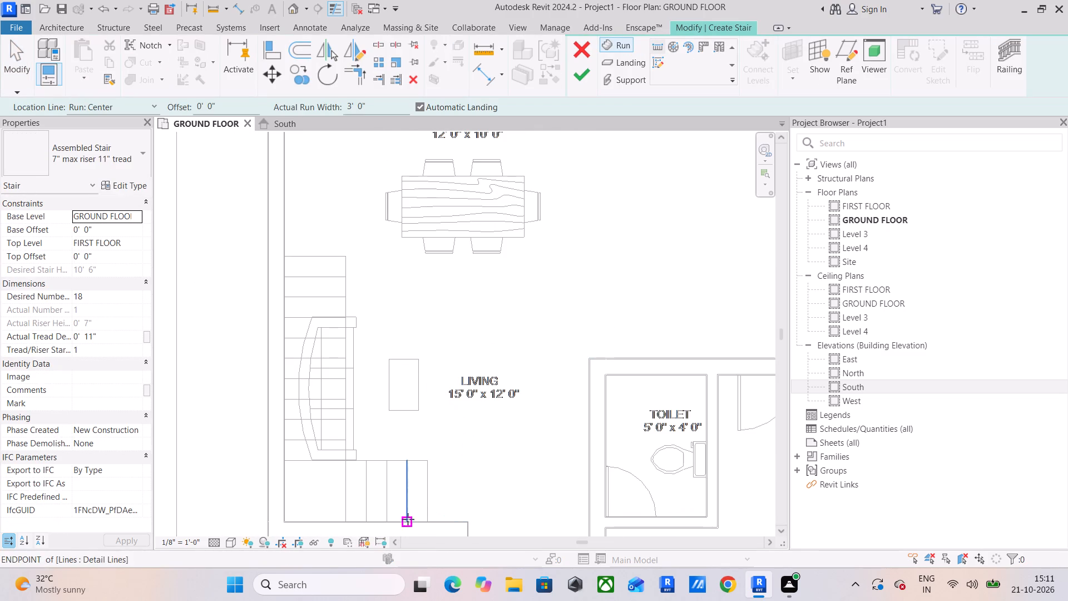
left_click(658, 61)
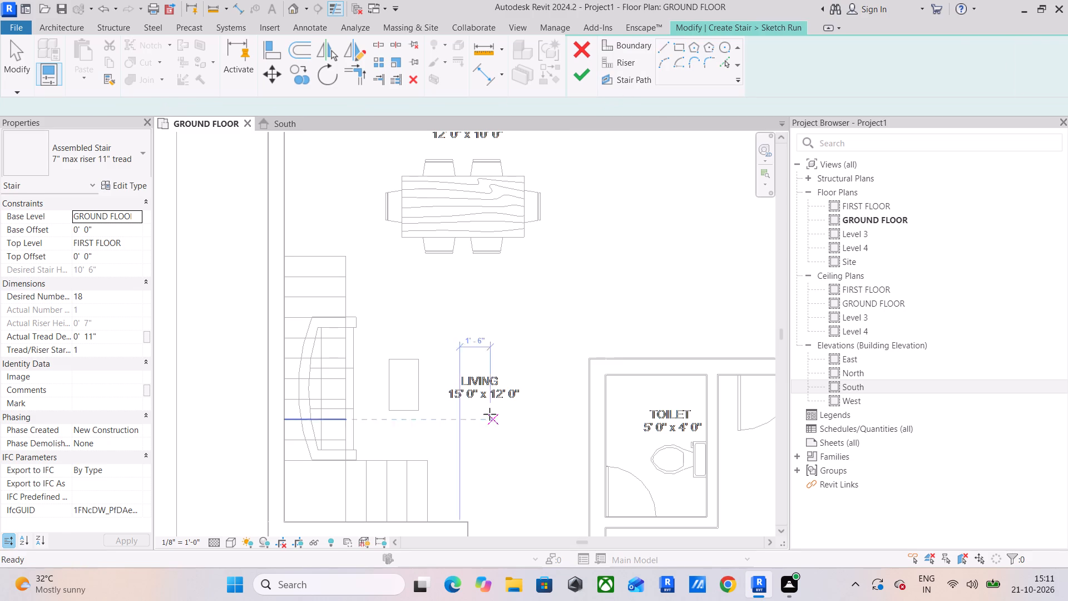
left_click(427, 460)
left_click_drag(345, 462, 349, 452)
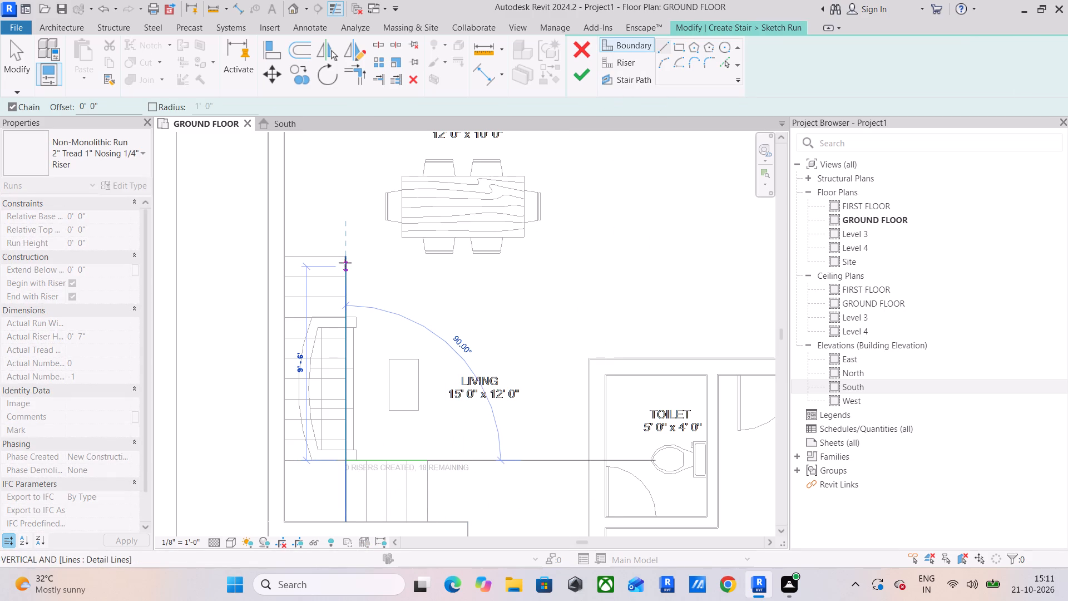
left_click(345, 259)
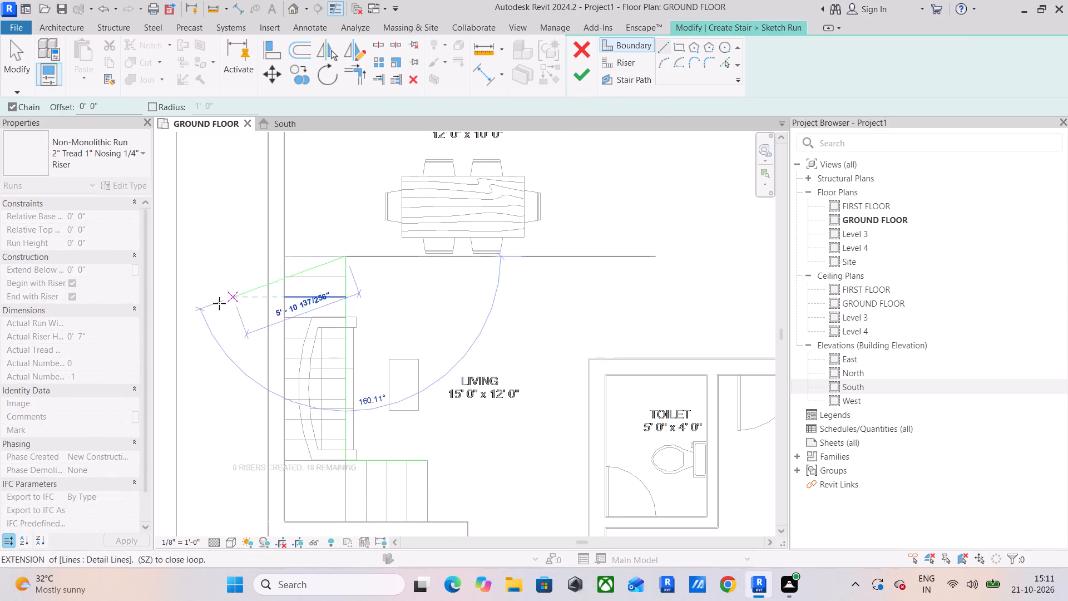
key("Escape")
Draw the run's outer boundary 13'-0" along the side wall to the landing corner and along the lower wall to the first flight's outermost tread.
left_click_drag(283, 258, 283, 268)
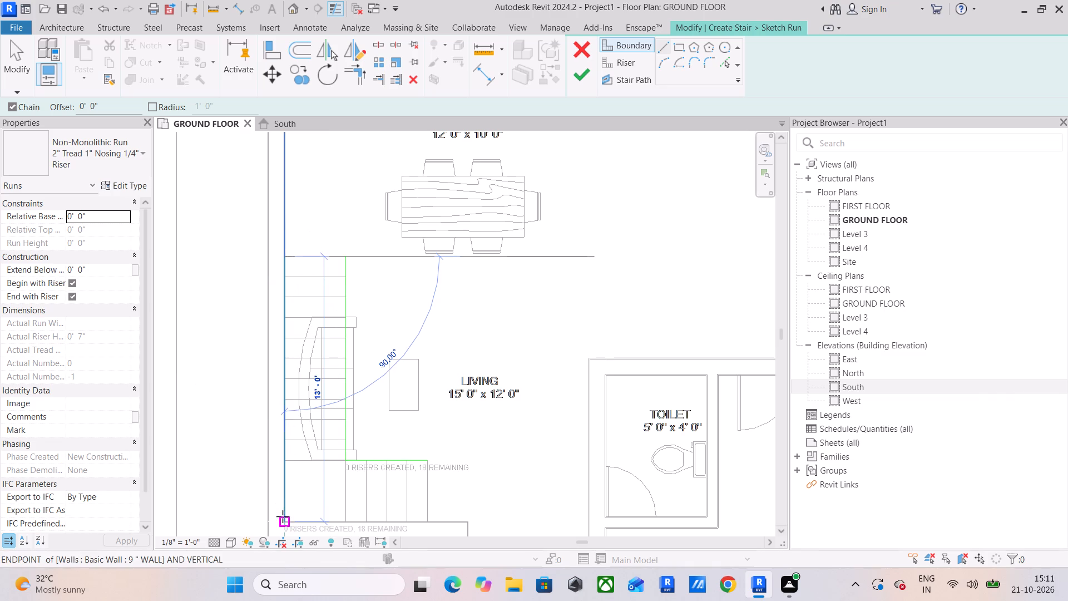
left_click(283, 518)
scroll(419, 516, "up", 4)
middle_click_drag(414, 519, 459, 290)
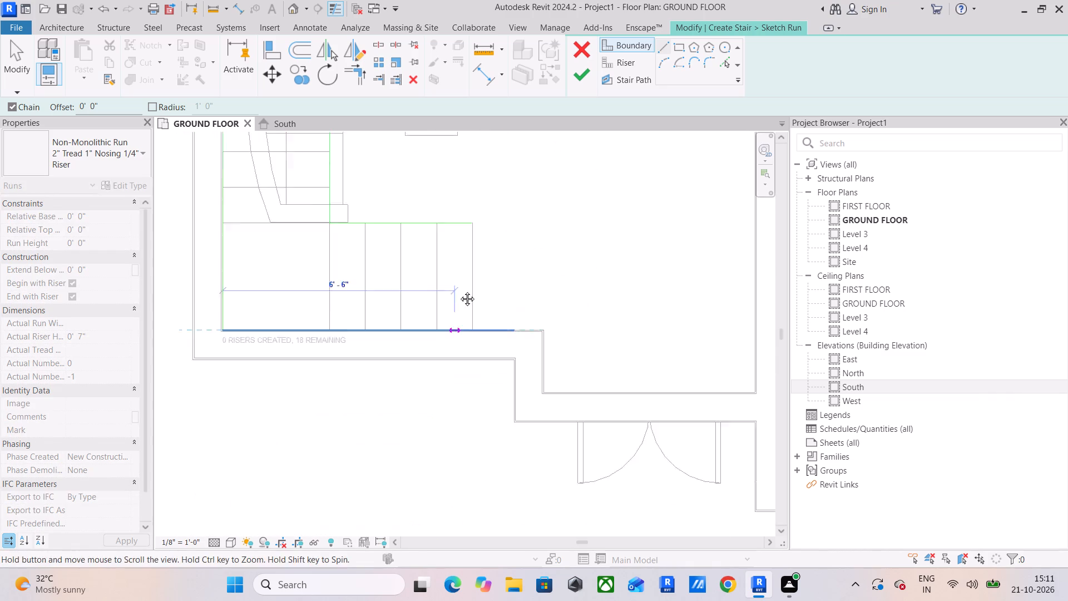
middle_click_drag(459, 290, 459, 290)
scroll(463, 304, "up", 5)
left_click(493, 283)
key("Escape")
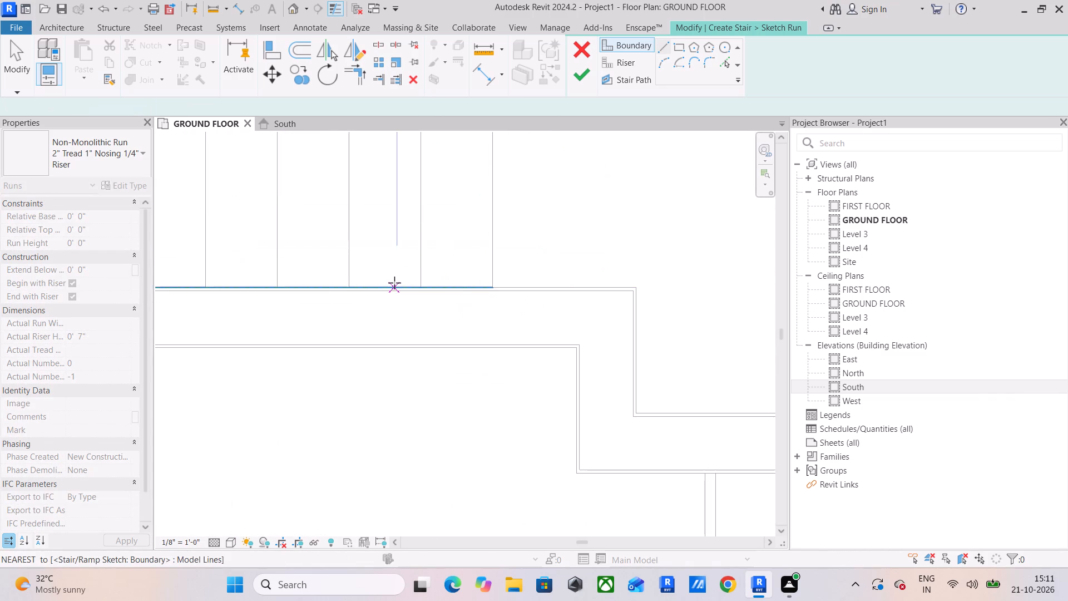
Draw the first riser line across the first flight at its outermost tread line, between the two boundaries.
scroll(393, 283, "down", 4)
middle_click_drag(393, 283, 436, 412)
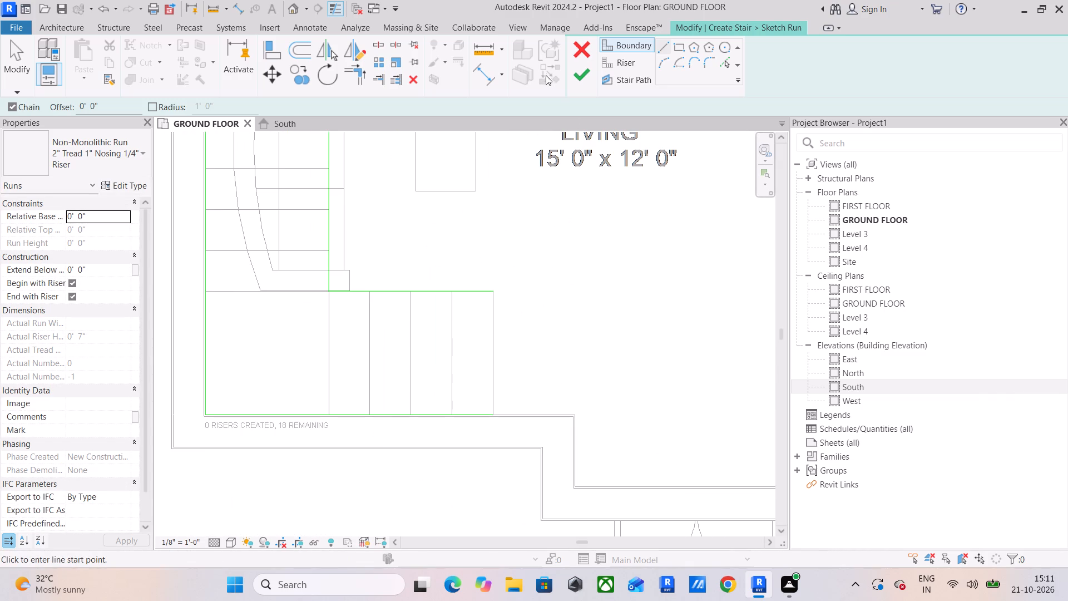
left_click(614, 61)
left_click_drag(492, 295, 493, 302)
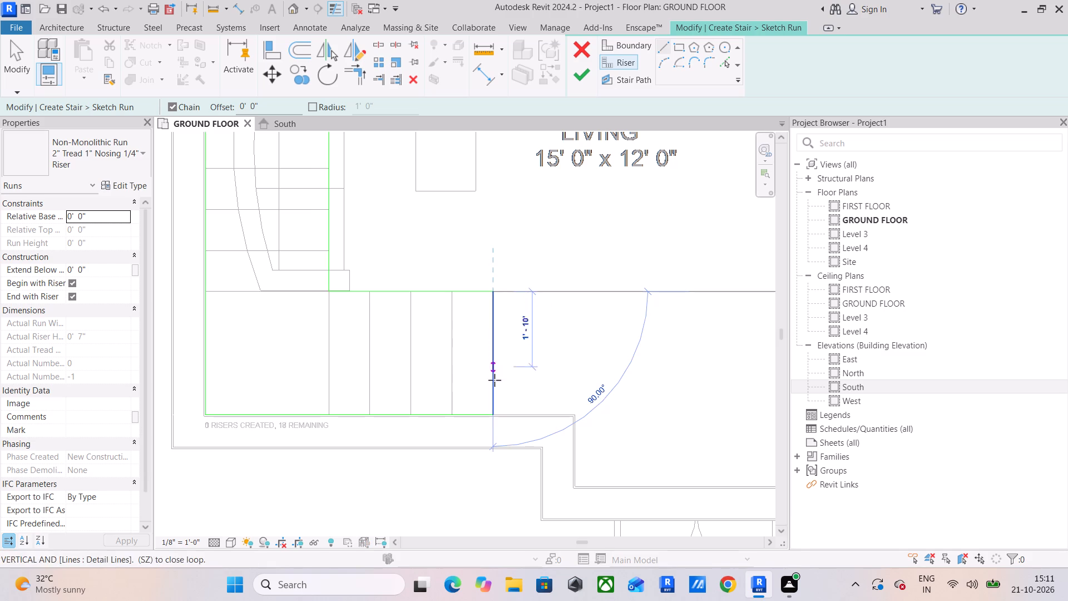
left_click(495, 413)
key("Escape")
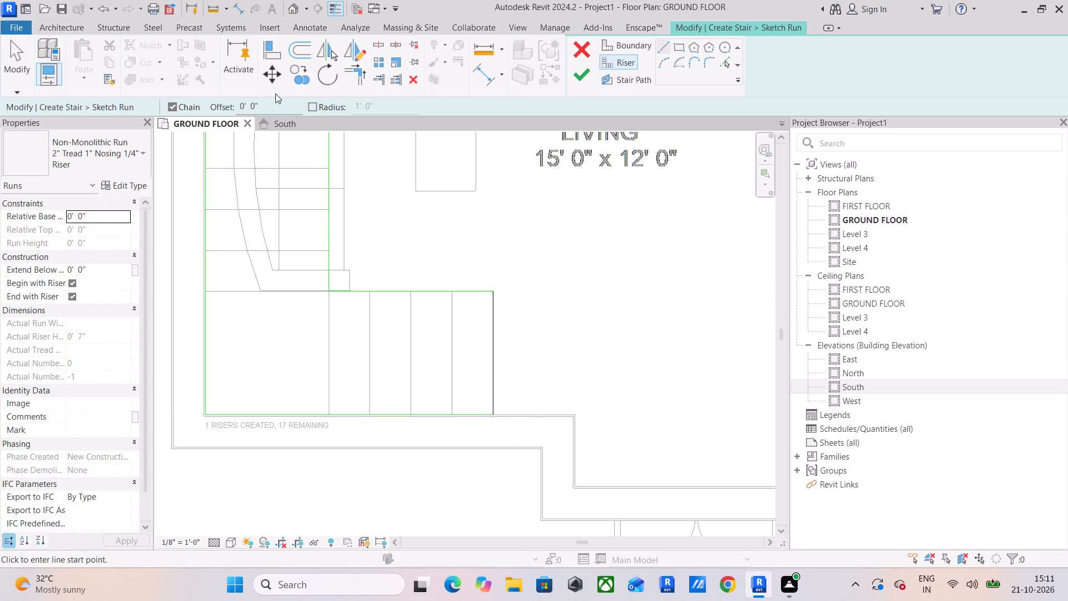
Copy the first riser four times at 1' spacing onto the first flight's tread lines, up to the landing edge.
left_click(300, 73)
left_click(491, 353)
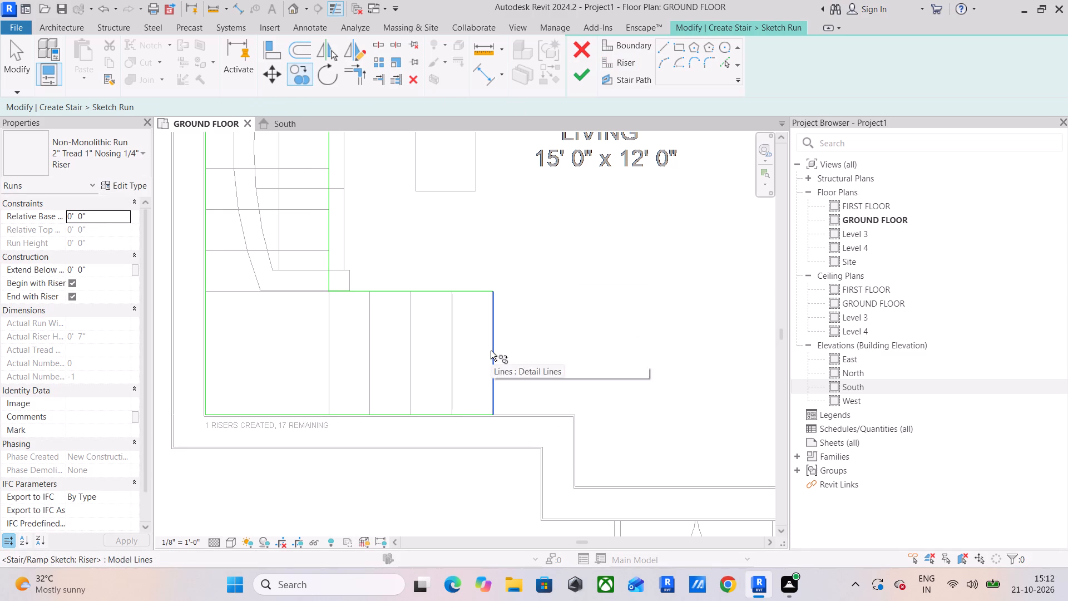
left_click(308, 80)
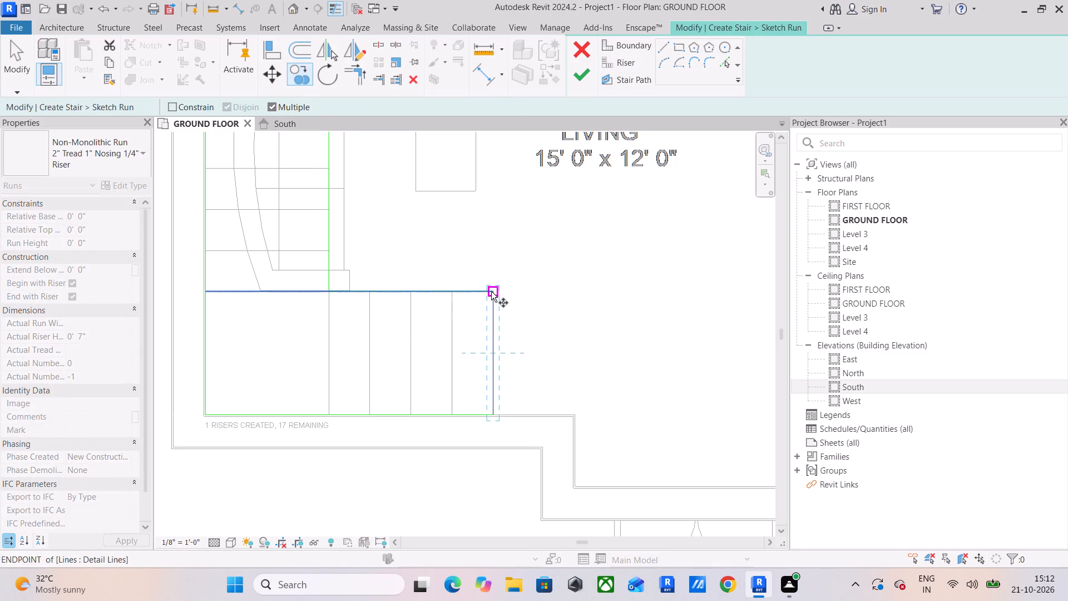
left_click(491, 292)
left_click(455, 292)
left_click(415, 292)
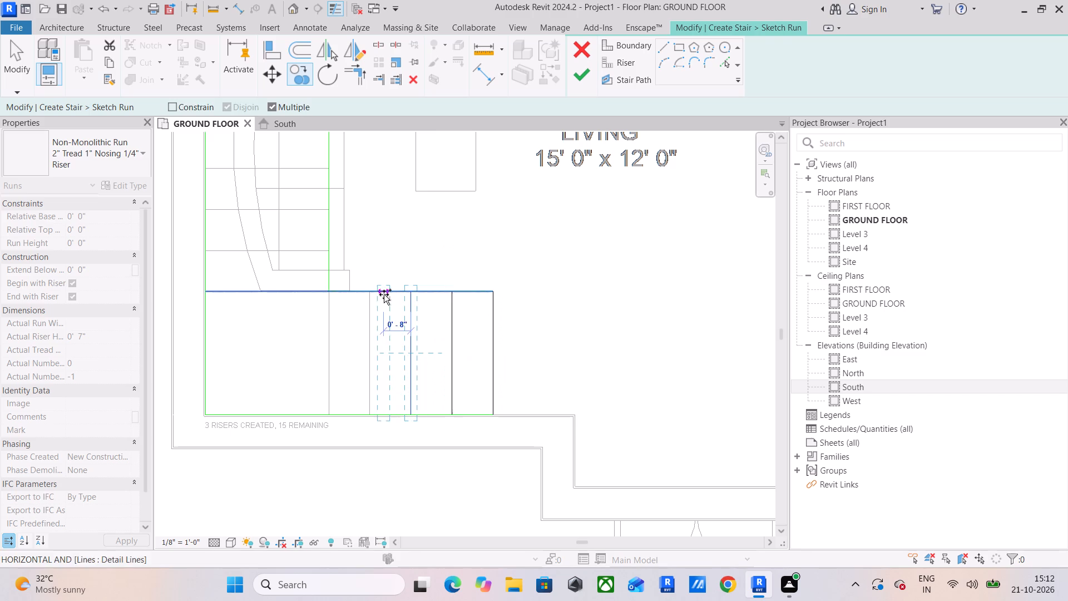
left_click(371, 295)
left_click(334, 297)
key("Escape")
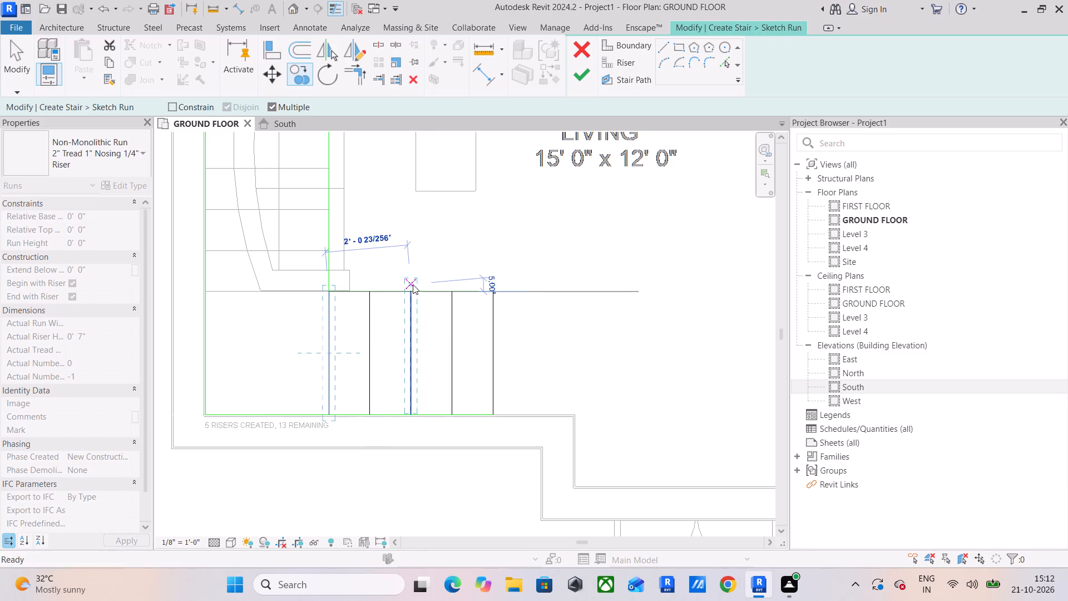
Draw a 3'-0" riser line across the landing edge where the second flight begins.
left_click(606, 67)
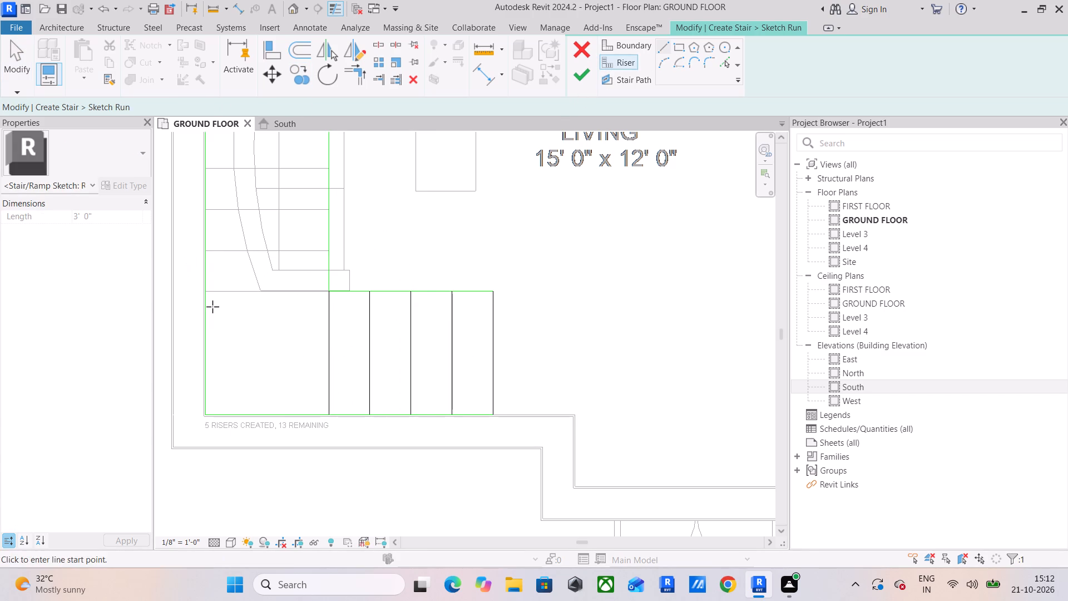
left_click(207, 290)
left_click(328, 289)
key("Escape")
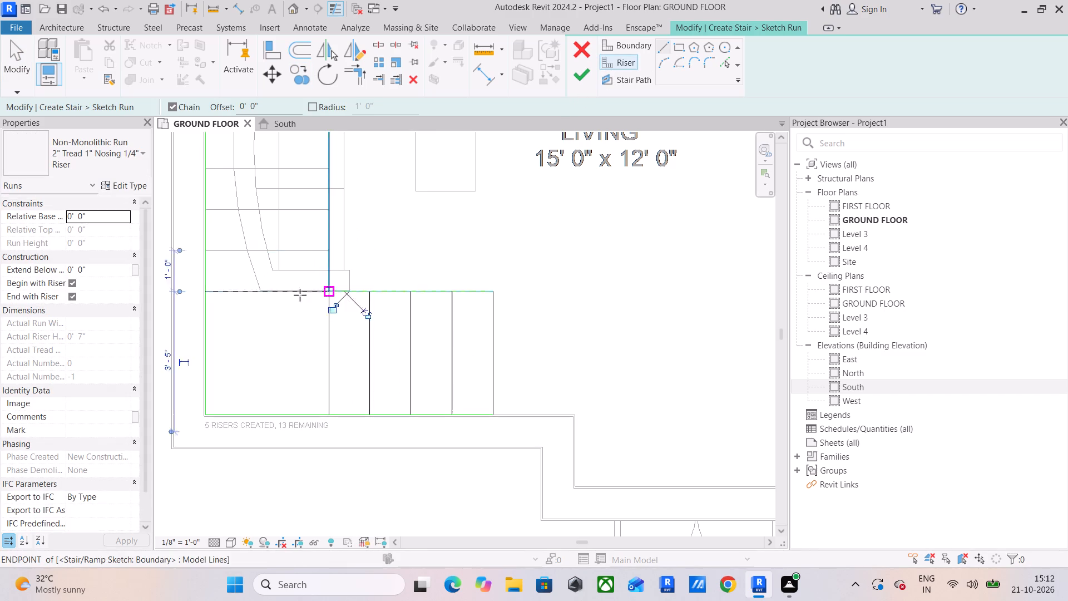
middle_click_drag(242, 310, 273, 377)
key("Escape")
Copy the second flight's first riser five times at 1' spacing onto its tread lines, away from the landing.
left_click(291, 361)
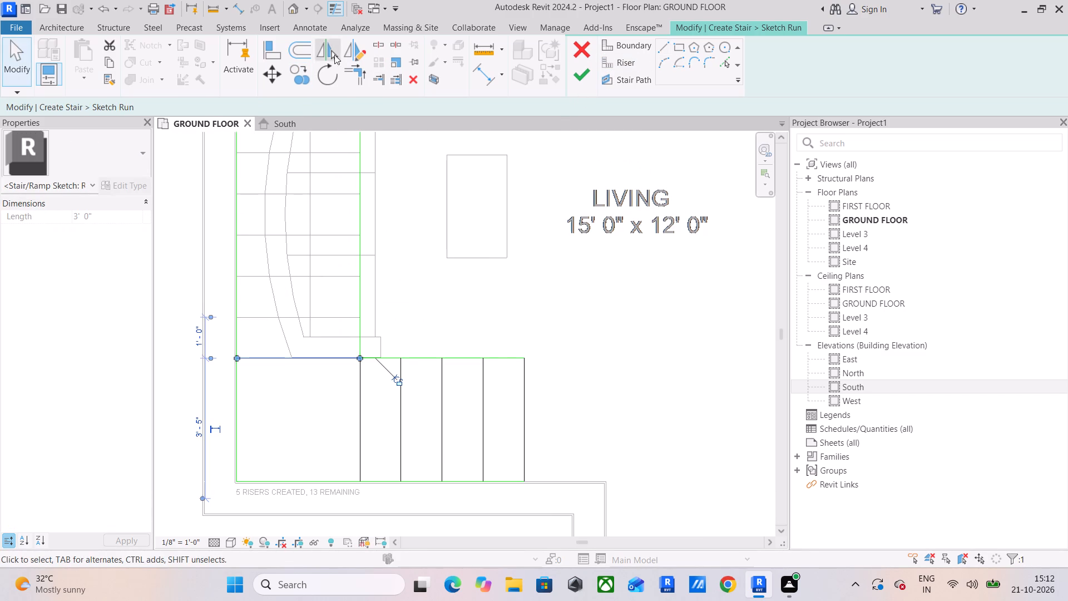
left_click_drag(302, 77, 305, 86)
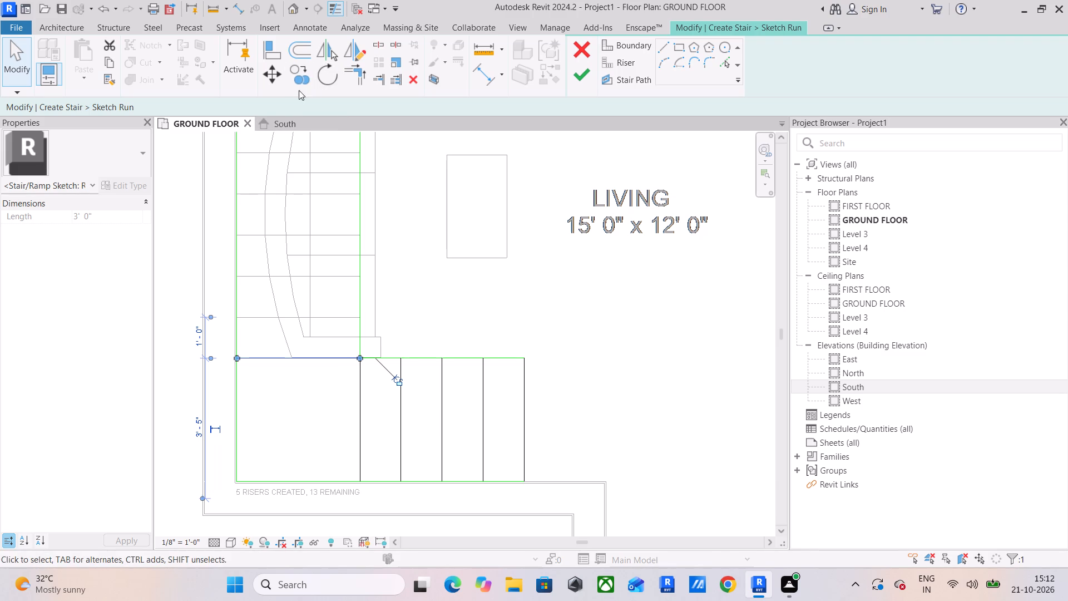
left_click(303, 77)
left_click_drag(359, 354, 360, 346)
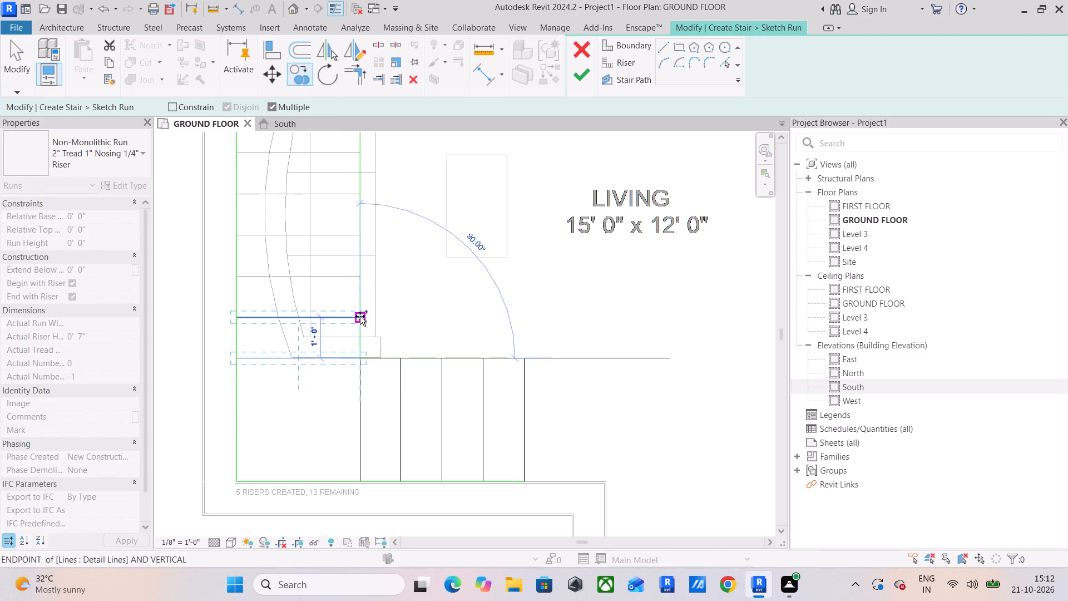
left_click(360, 316)
left_click(359, 275)
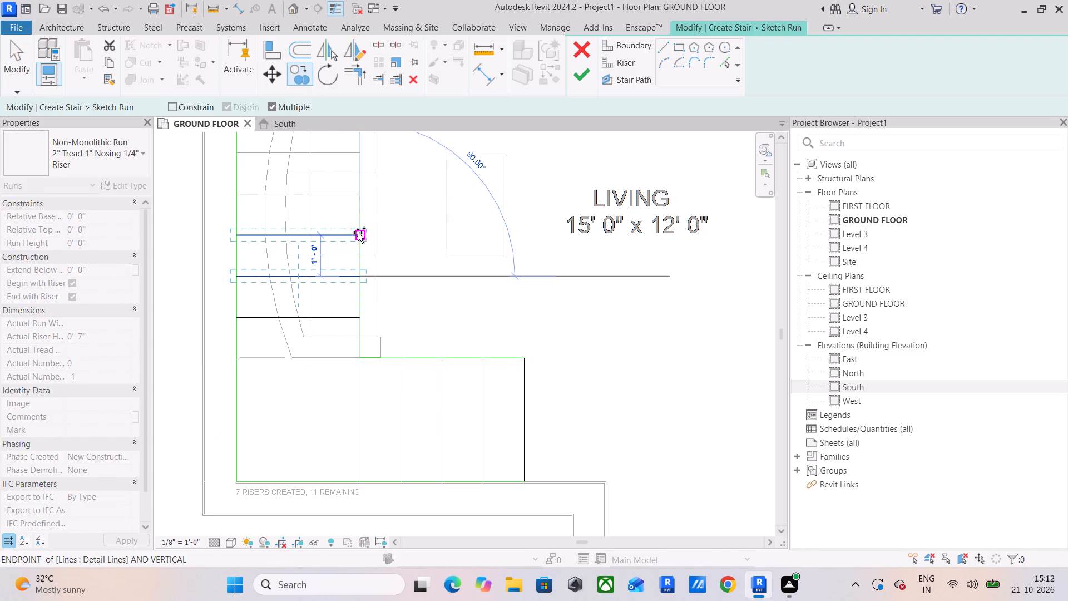
left_click(358, 233)
middle_click_drag(358, 248, 348, 420)
scroll(348, 362, "up", 4)
left_click_drag(348, 366, 350, 361)
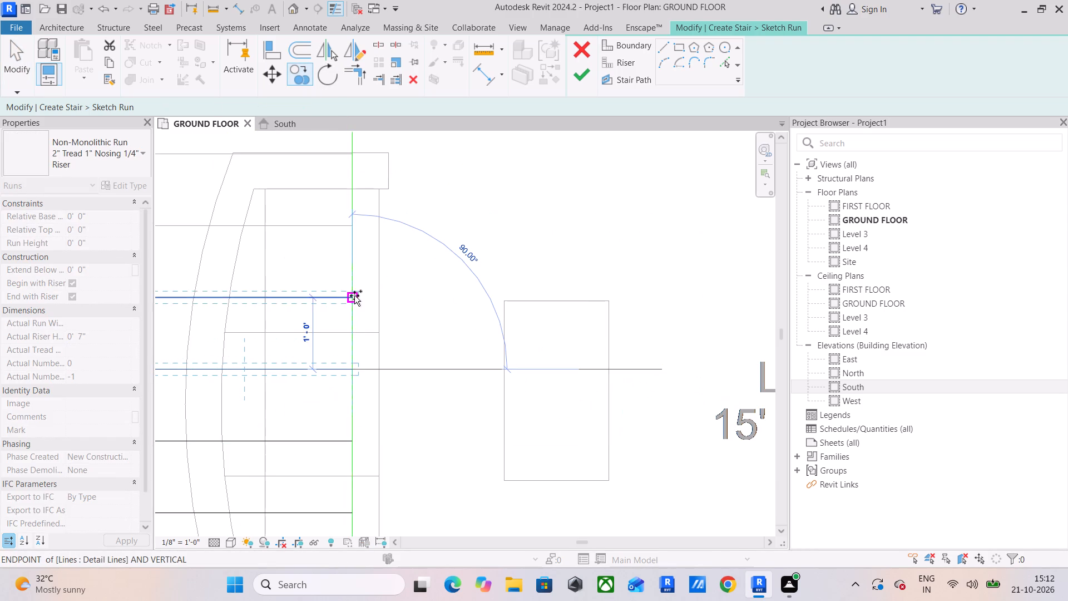
left_click(349, 296)
Add five more riser copies at 1' spacing, up to the second flight's farthest tread line near the dining area.
middle_click_drag(352, 306, 357, 393)
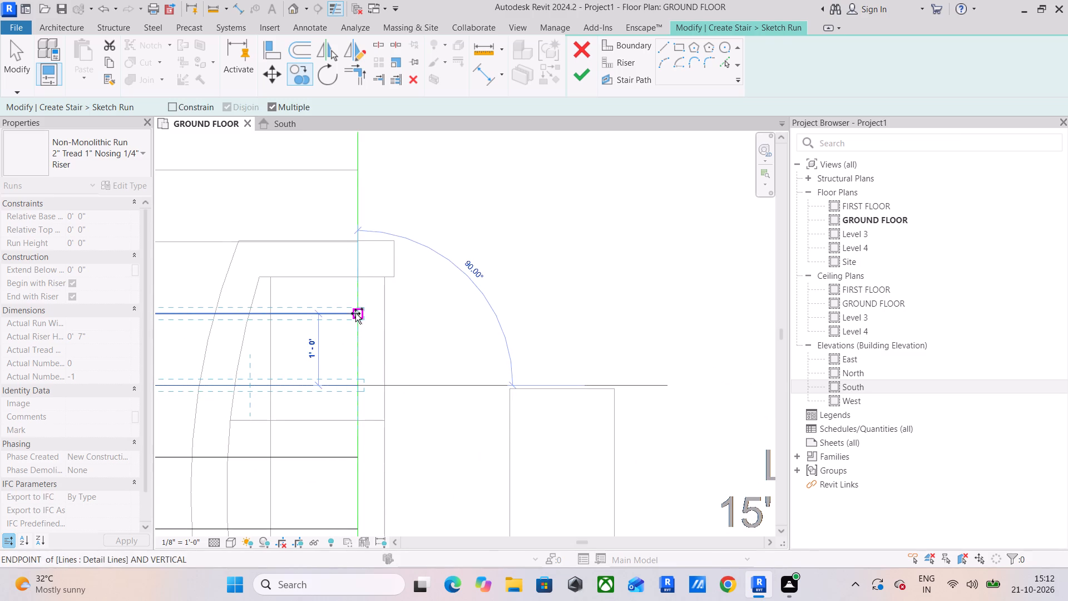
left_click(355, 313)
left_click(359, 244)
middle_click_drag(362, 249, 383, 429)
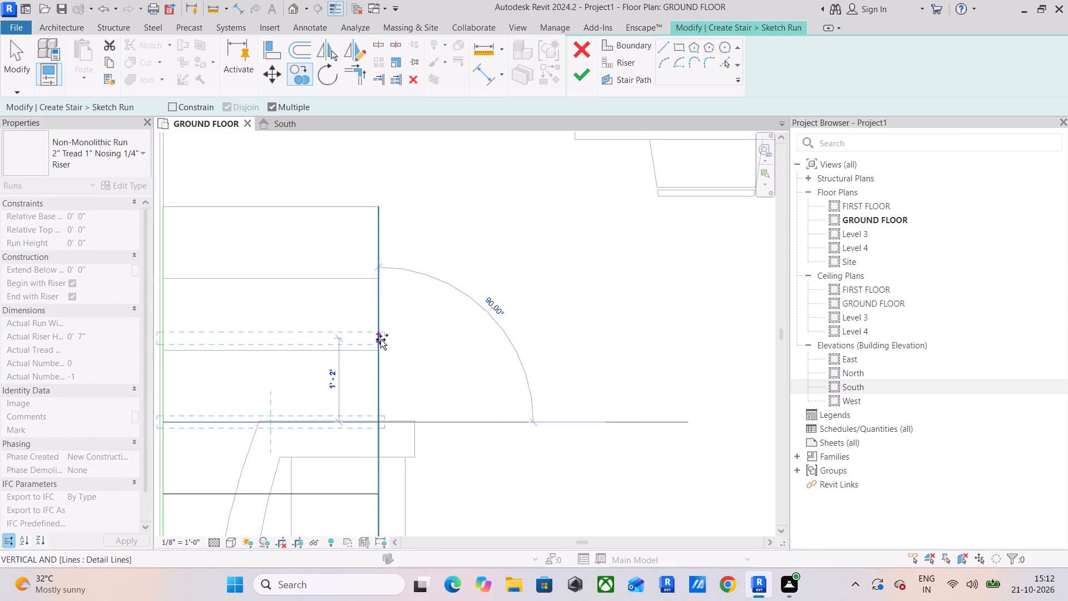
left_click_drag(378, 353, 379, 345)
left_click(375, 279)
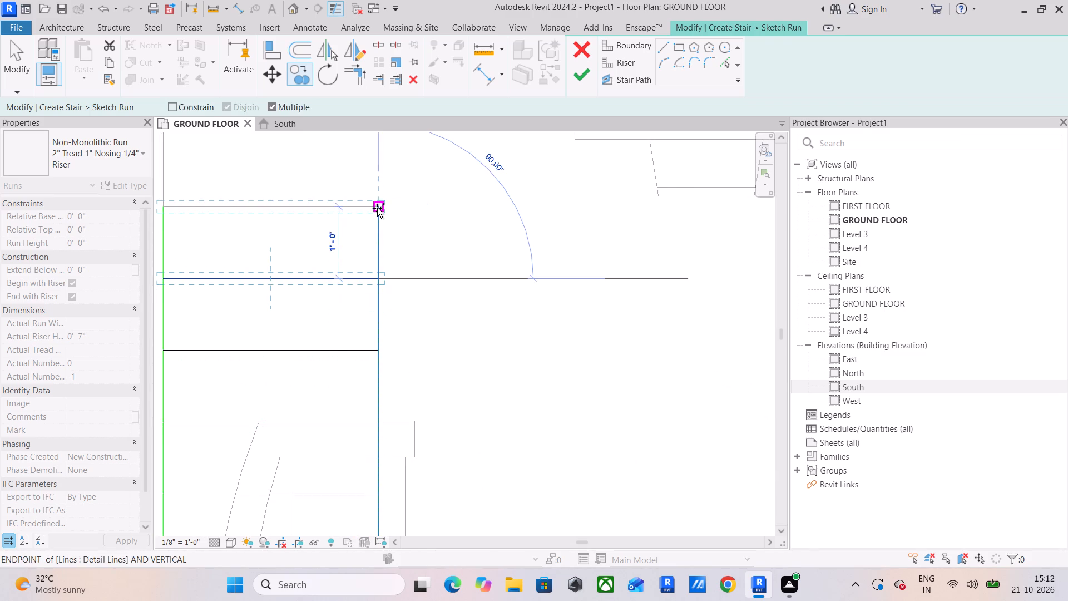
left_click(377, 208)
scroll(413, 385, "down", 2)
middle_click_drag(417, 387, 453, 409)
key("Escape")
key("Escape")
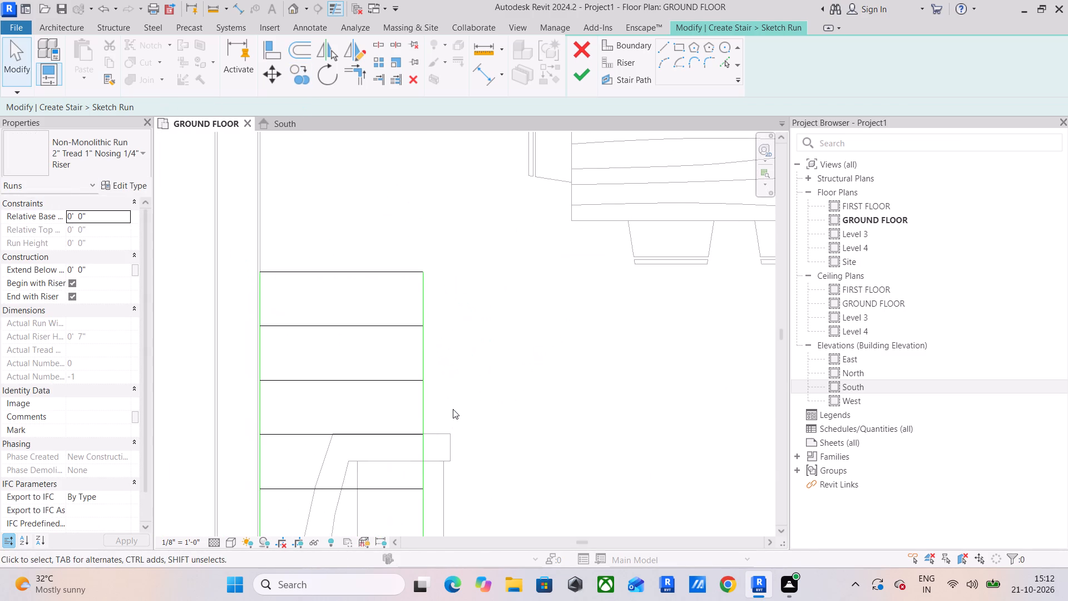
Draw the stair path along the middle of both flights, about 5'-5" into the landing and about 10'-6" up the second flight.
left_click(627, 78)
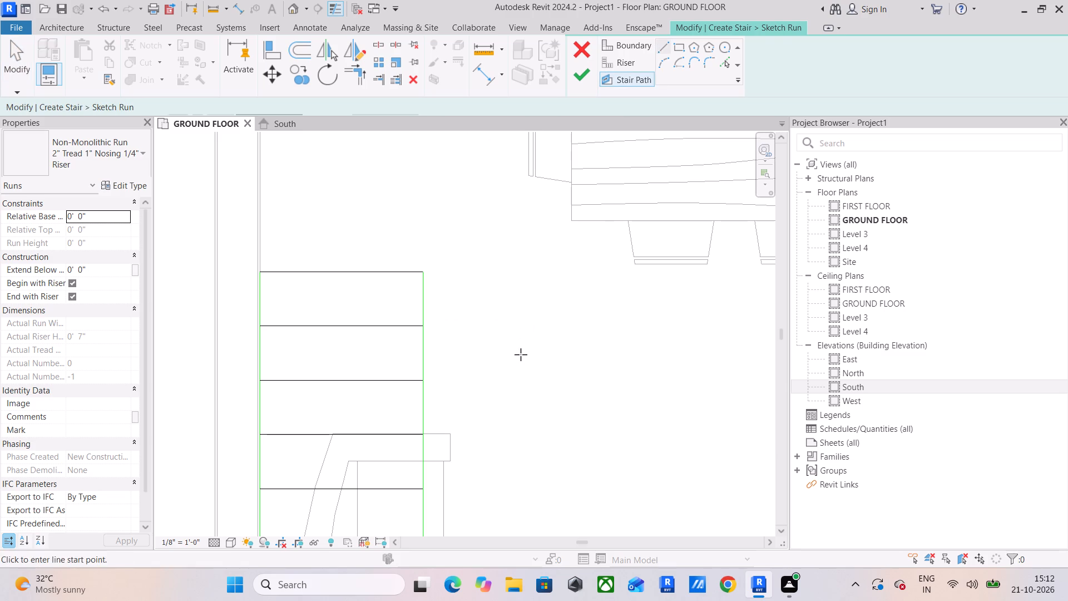
scroll(521, 356, "down", 4)
middle_click_drag(521, 356, 399, 175)
left_click(465, 485)
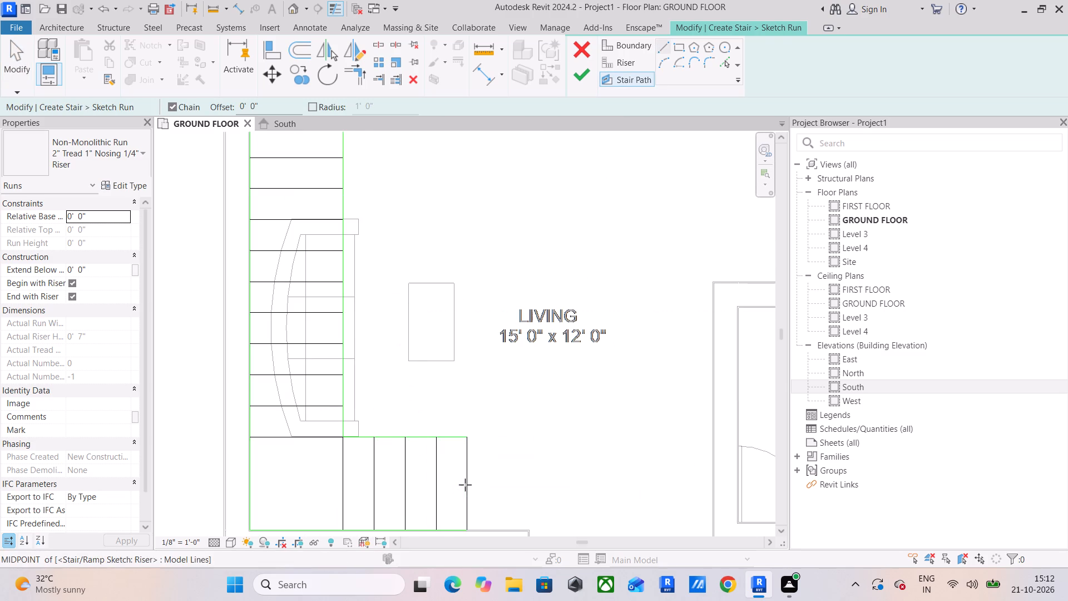
left_click(297, 484)
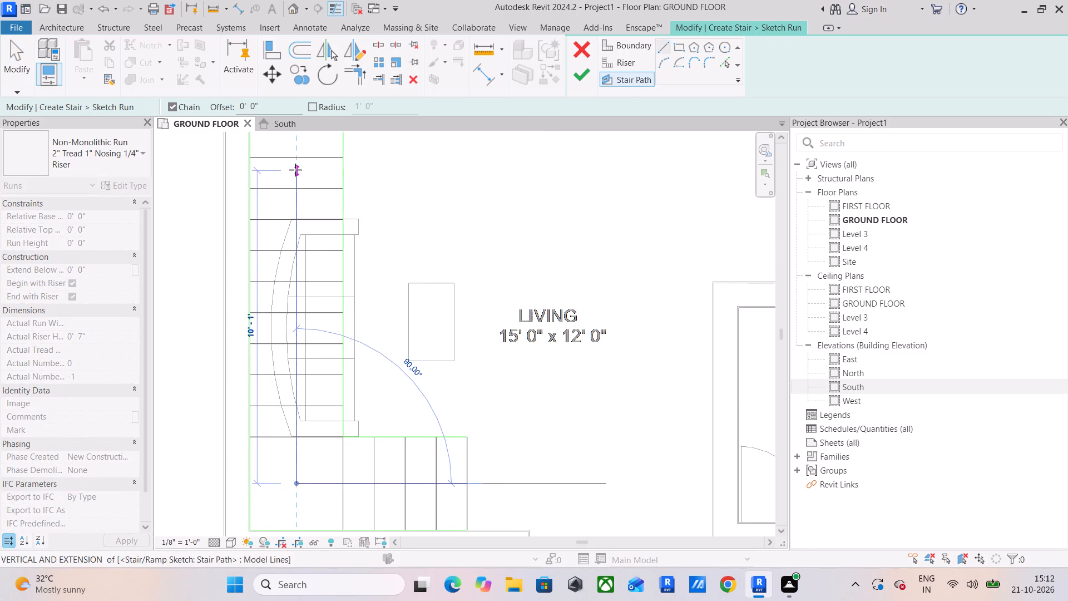
left_click(297, 160)
key("Escape")
scroll(359, 368, "down", 3)
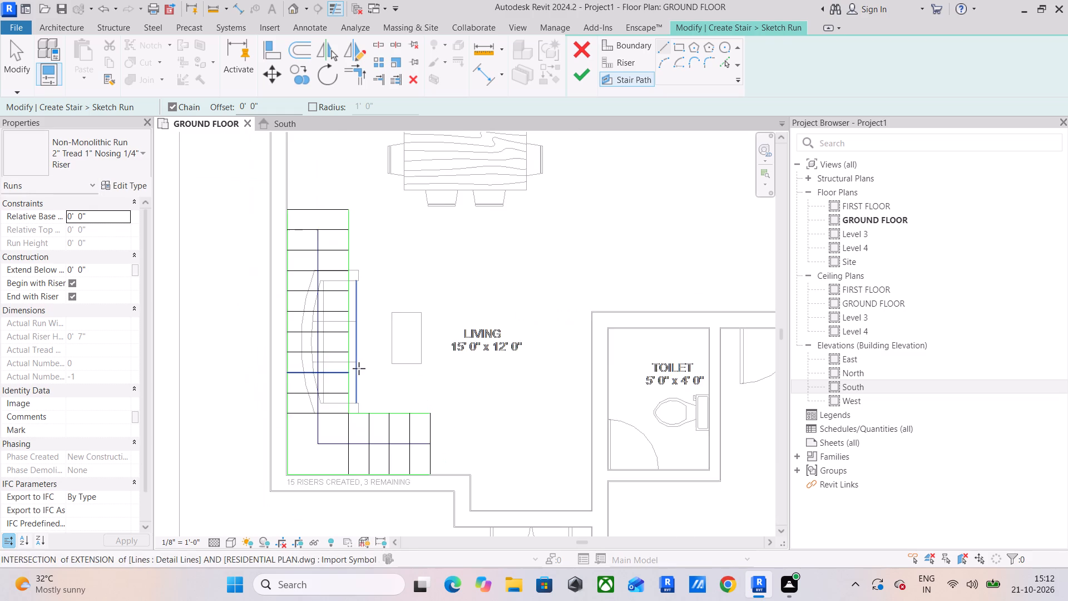
Extend the stair path's end to the second flight's last riser near the dining area.
middle_click_drag(357, 401, 350, 444)
scroll(301, 280, "up", 4)
key("Escape")
left_click(319, 276)
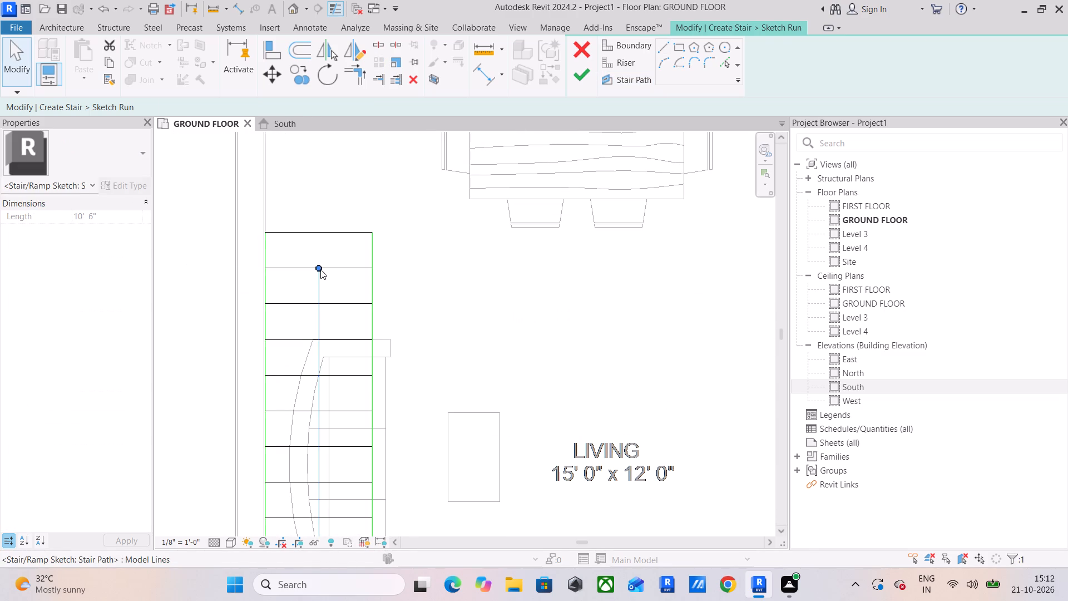
left_click_drag(318, 266, 317, 236)
left_click(454, 271)
Finish the run sketch to generate the L-shaped stair run.
scroll(453, 288, "down", 6)
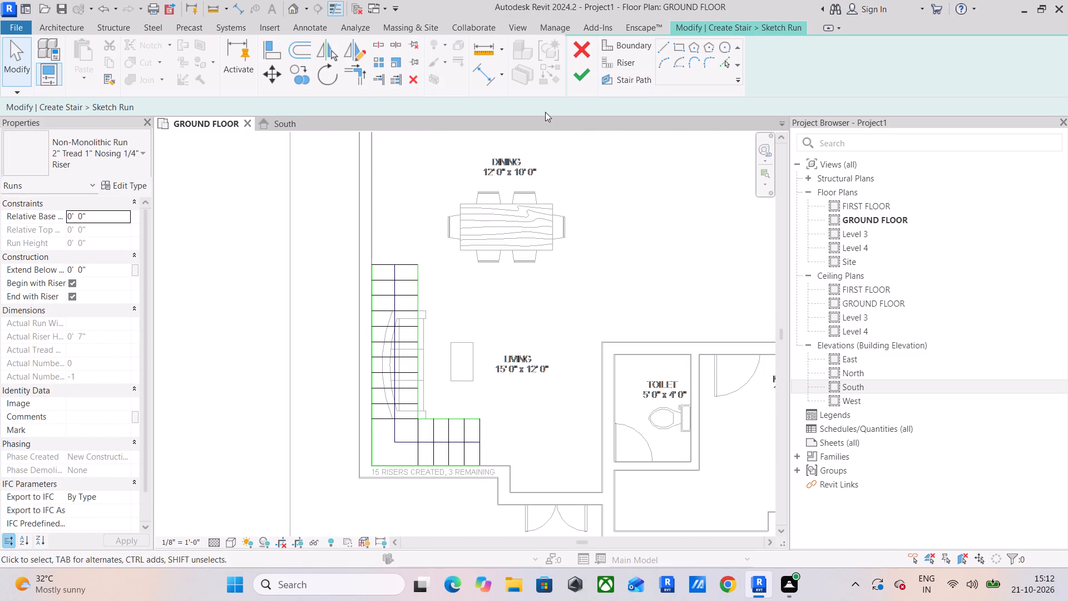
left_click(573, 72)
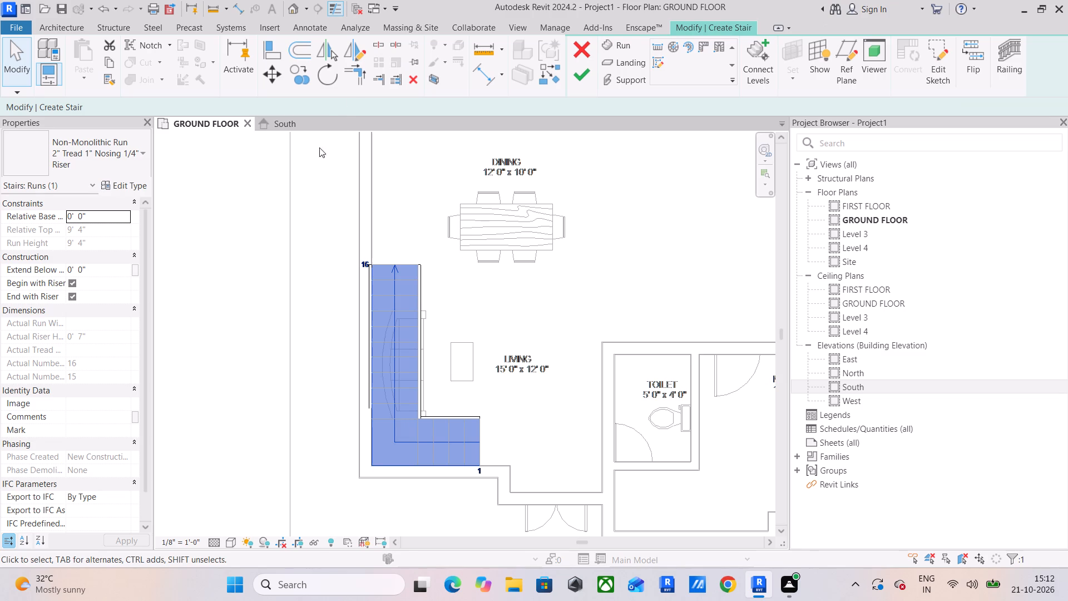
Open the default 3D view of the model.
left_click(294, 4)
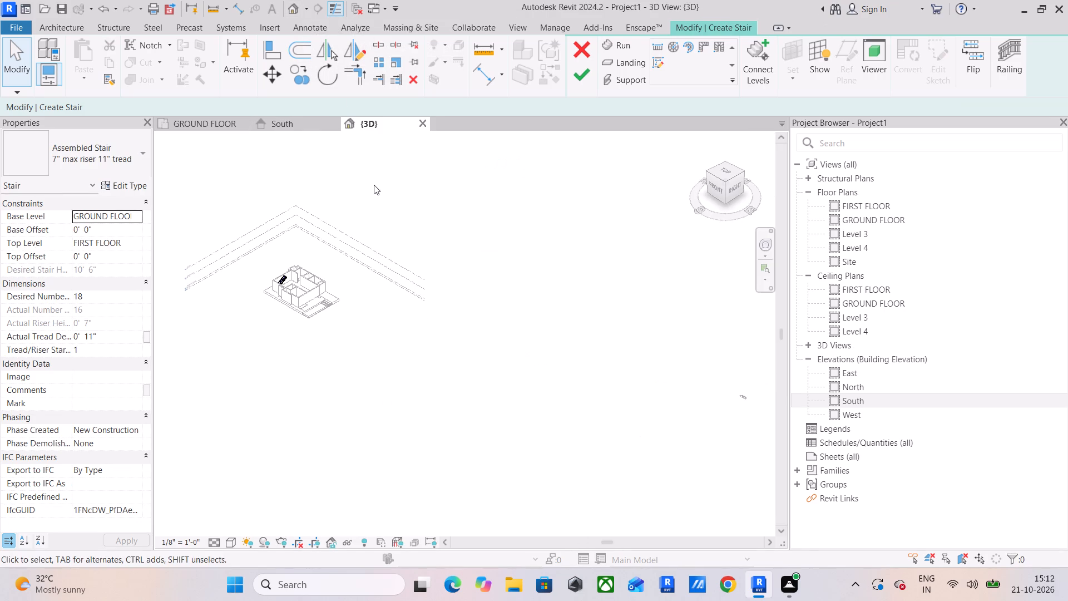
Examine the generated stair run in the 3D view, checking its upper end against the surrounding walls.
scroll(282, 278, "up", 18)
scroll(283, 278, "up", 5)
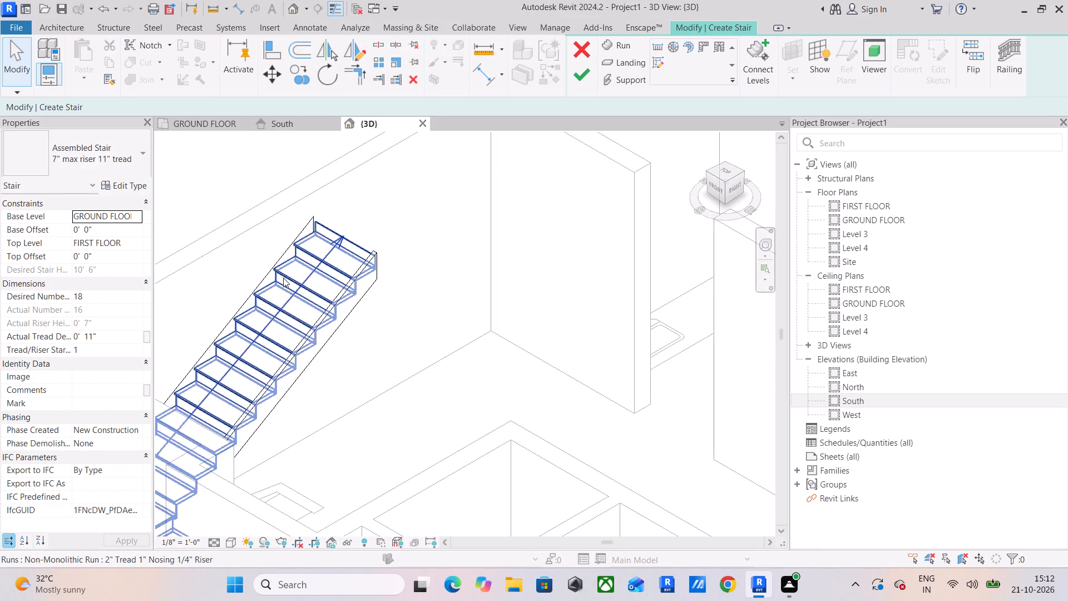
scroll(449, 283, "down", 3)
middle_click_drag(464, 294, 388, 294, "shift")
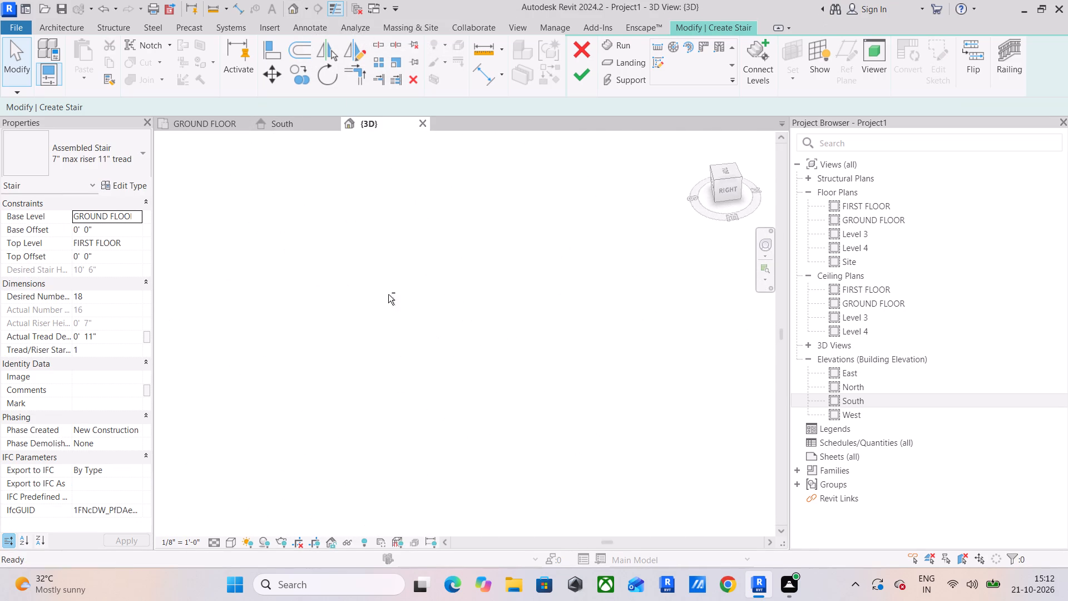
scroll(395, 290, "down", 3)
middle_click_drag(567, 315, 333, 460)
scroll(498, 343, "down", 3)
middle_click_drag(570, 300, 360, 565)
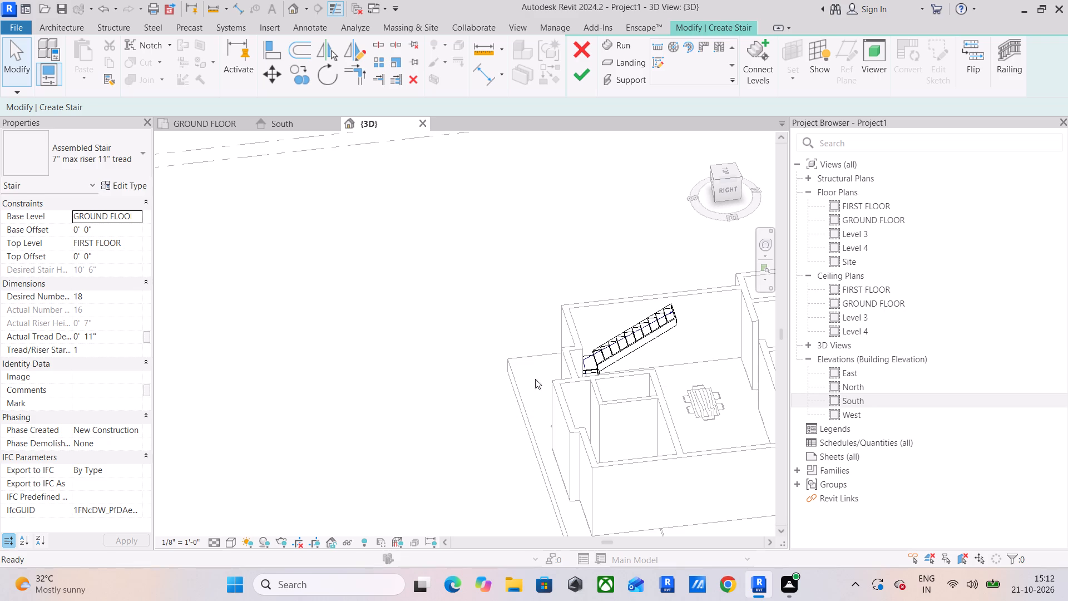
middle_click_drag(583, 360, 315, 338)
scroll(436, 309, "down", 3)
middle_click_drag(465, 327, 429, 325, "shift")
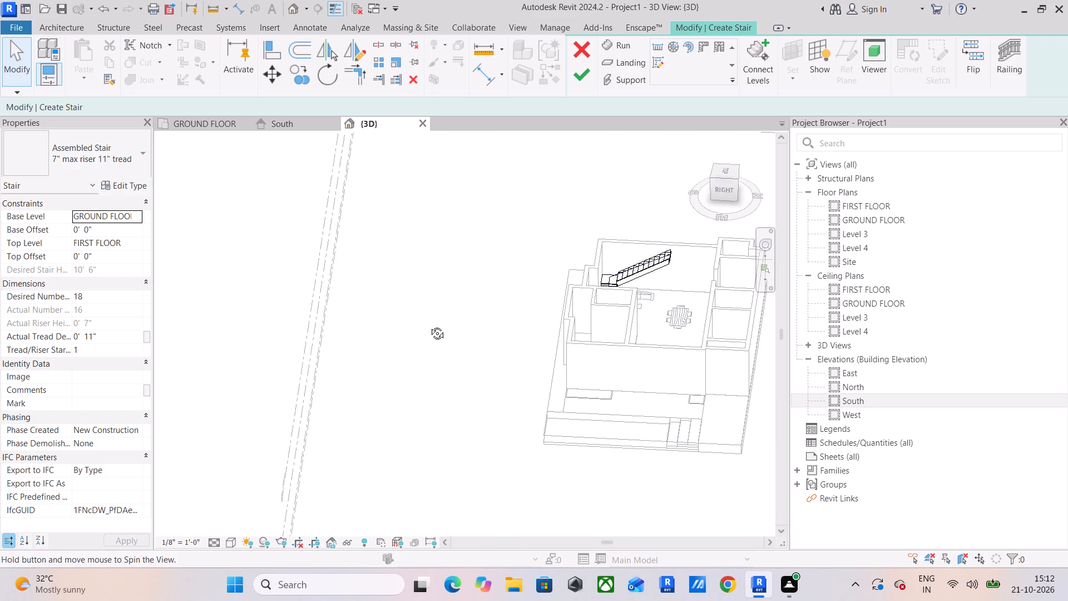
middle_click_drag(429, 325, 428, 322, "shift")
middle_click_drag(514, 342, 355, 370)
scroll(497, 293, "up", 8)
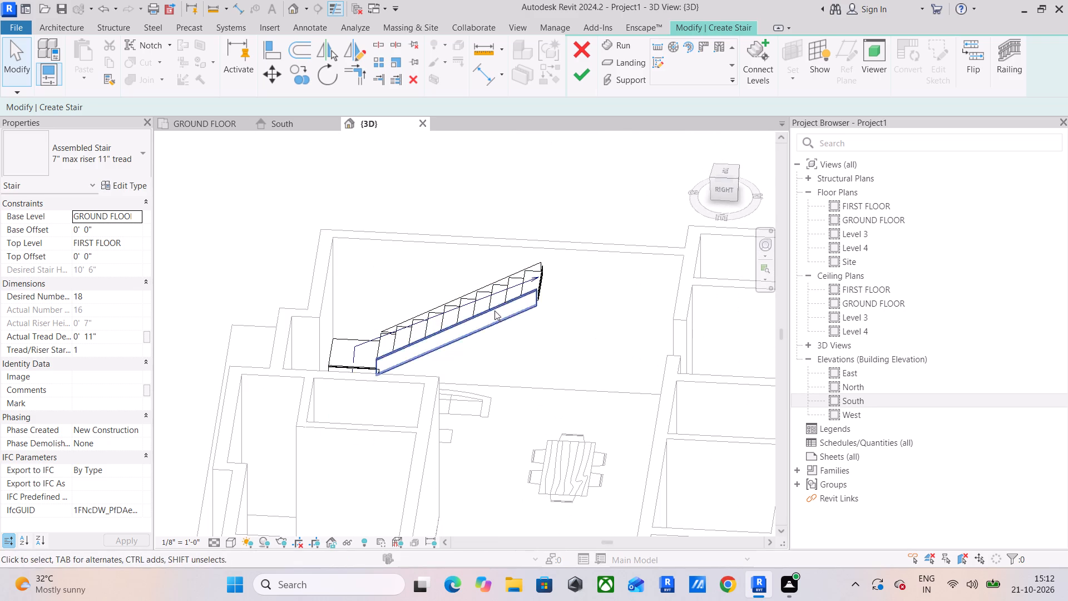
scroll(526, 281, "up", 5)
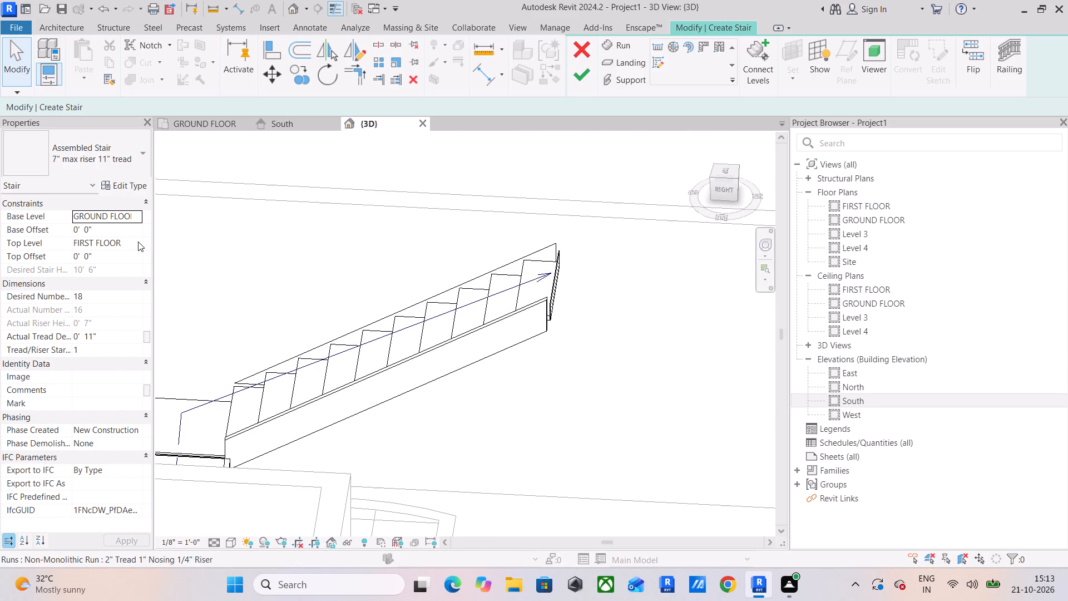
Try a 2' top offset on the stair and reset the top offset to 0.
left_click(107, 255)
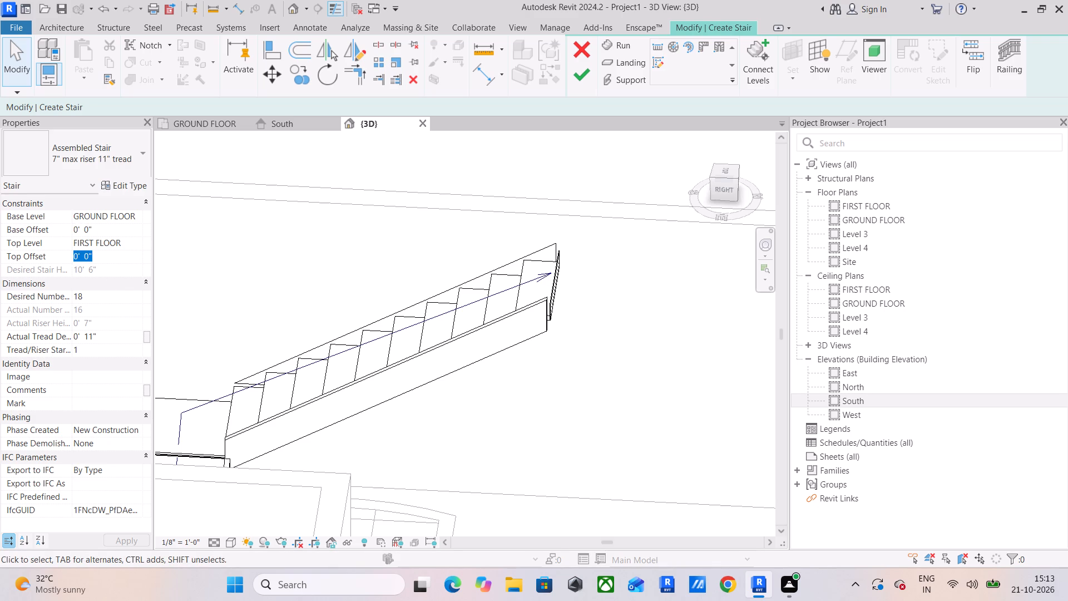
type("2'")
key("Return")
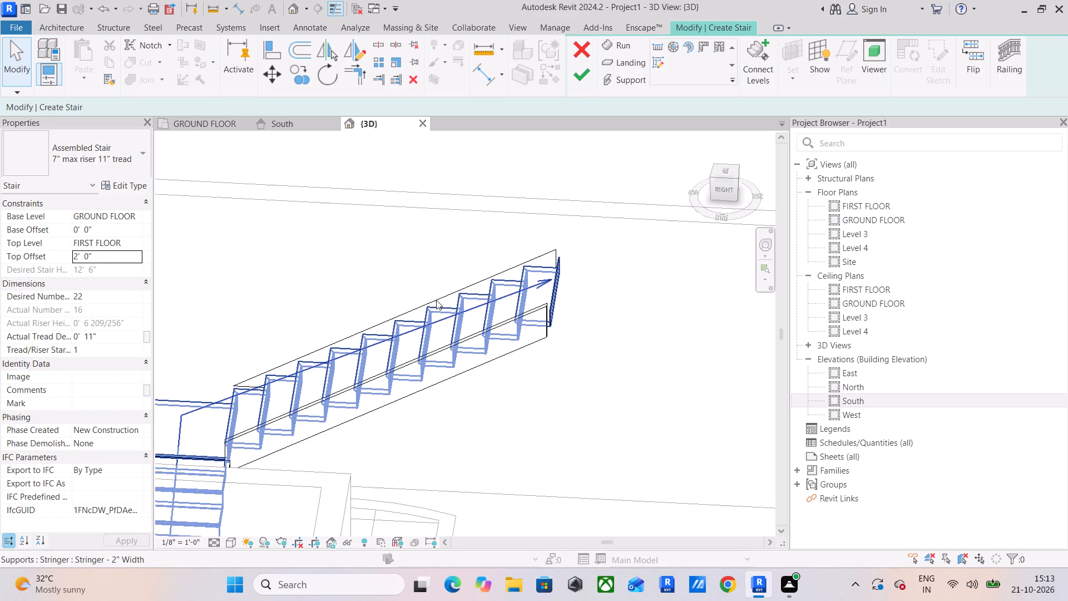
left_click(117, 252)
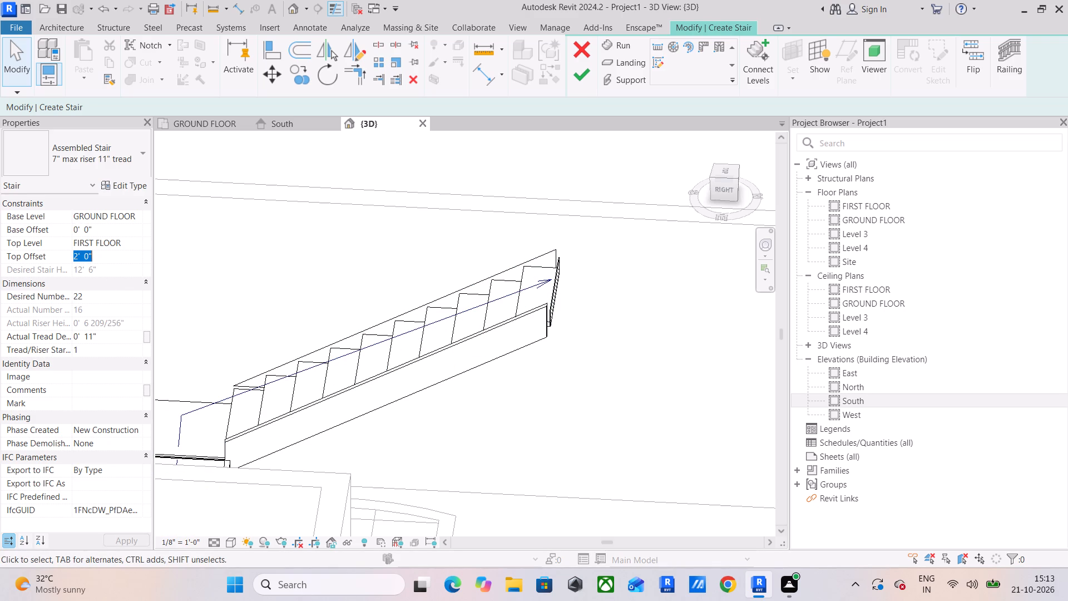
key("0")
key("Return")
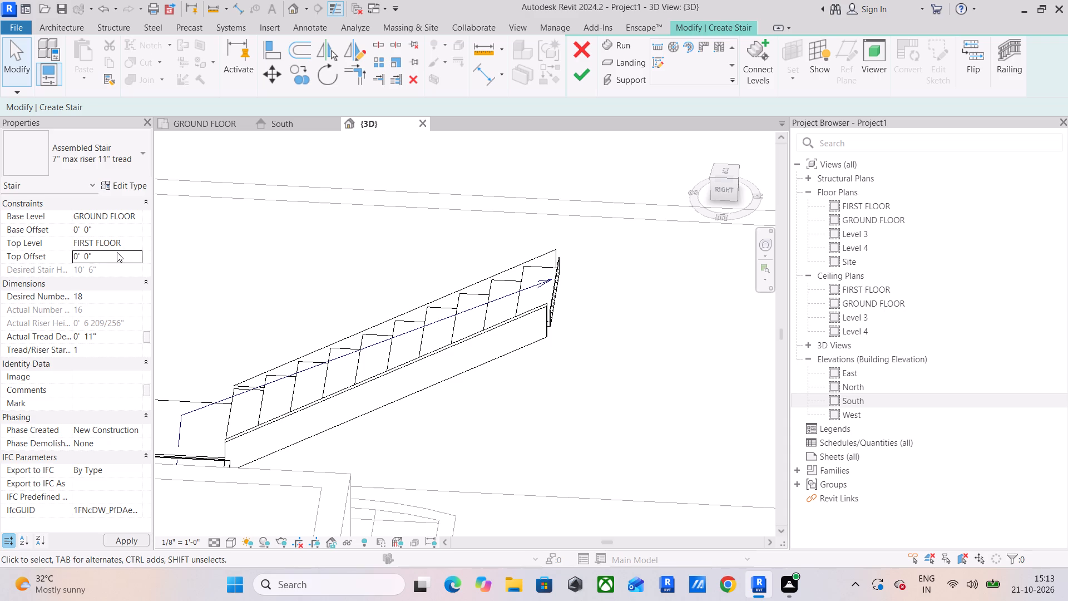
Examine the stair and the house walls in the 3D view from the front and right sides.
scroll(522, 364, "down", 3)
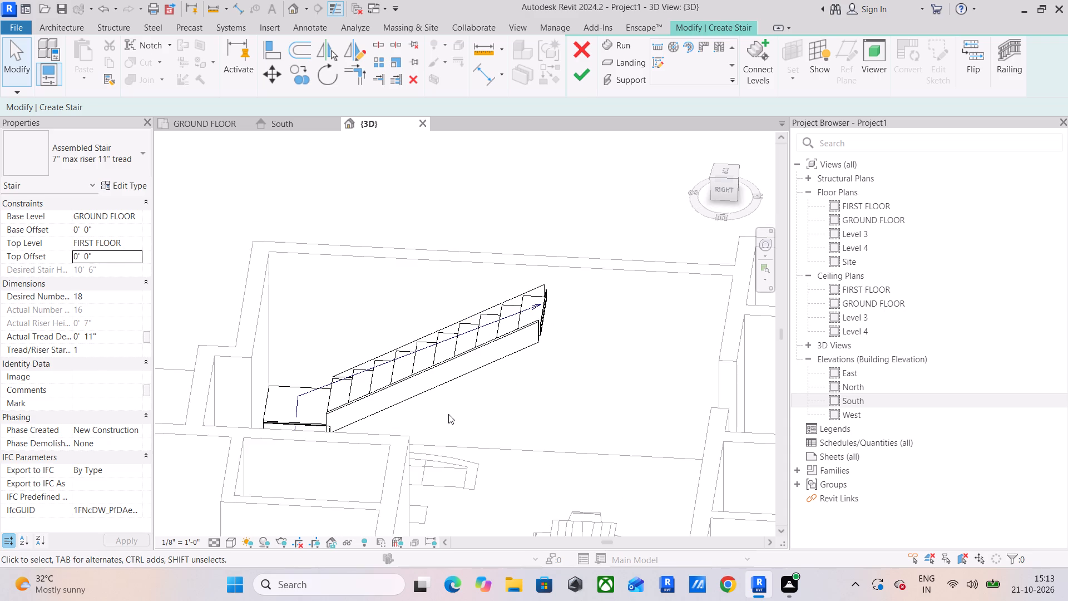
scroll(448, 414, "down", 3)
middle_click_drag(442, 423, 505, 407, "shift")
scroll(482, 420, "down", 13)
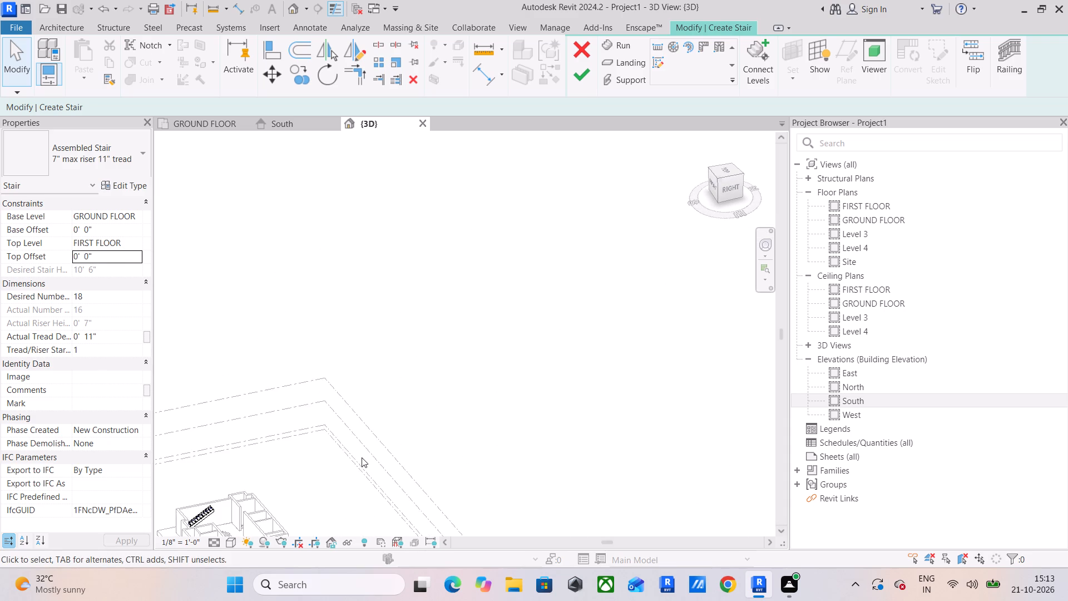
middle_click_drag(324, 469, 387, 432, "shift")
middle_click_drag(330, 480, 509, 170)
scroll(300, 305, "up", 5)
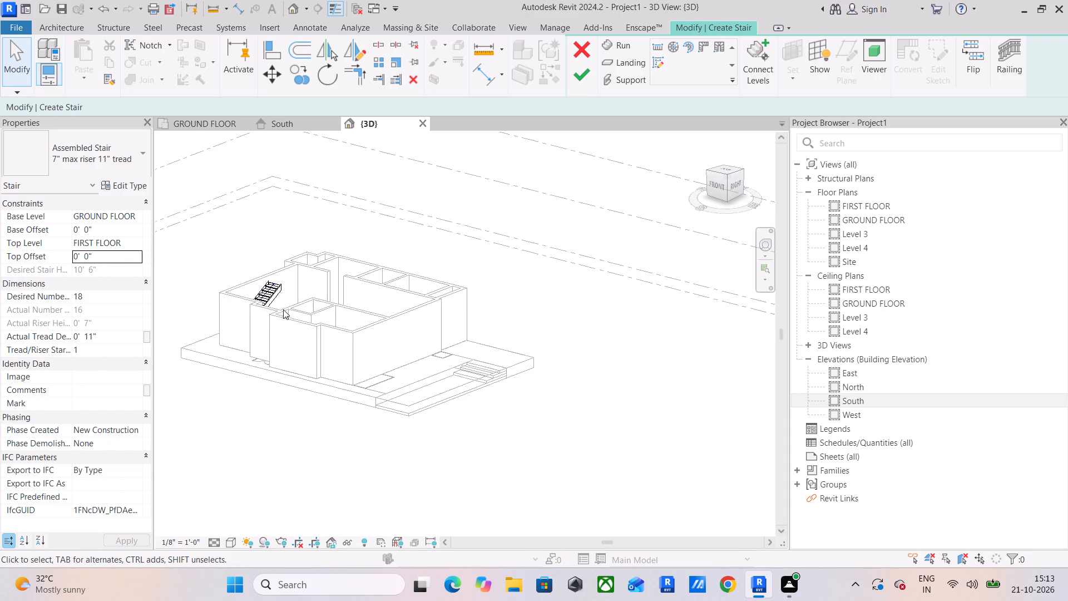
scroll(283, 309, "up", 10)
middle_click_drag(258, 370, 291, 371, "shift")
scroll(285, 383, "down", 4)
middle_click_drag(282, 410, 557, 290)
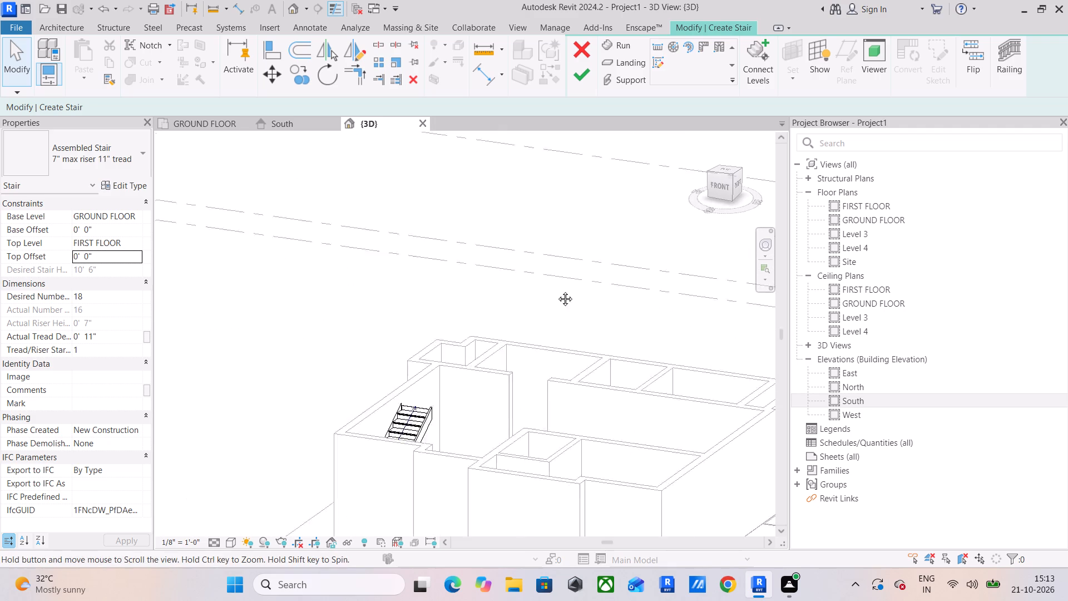
middle_click_drag(557, 290, 567, 275)
scroll(447, 323, "up", 10)
middle_click_drag(522, 402, 536, 402, "shift")
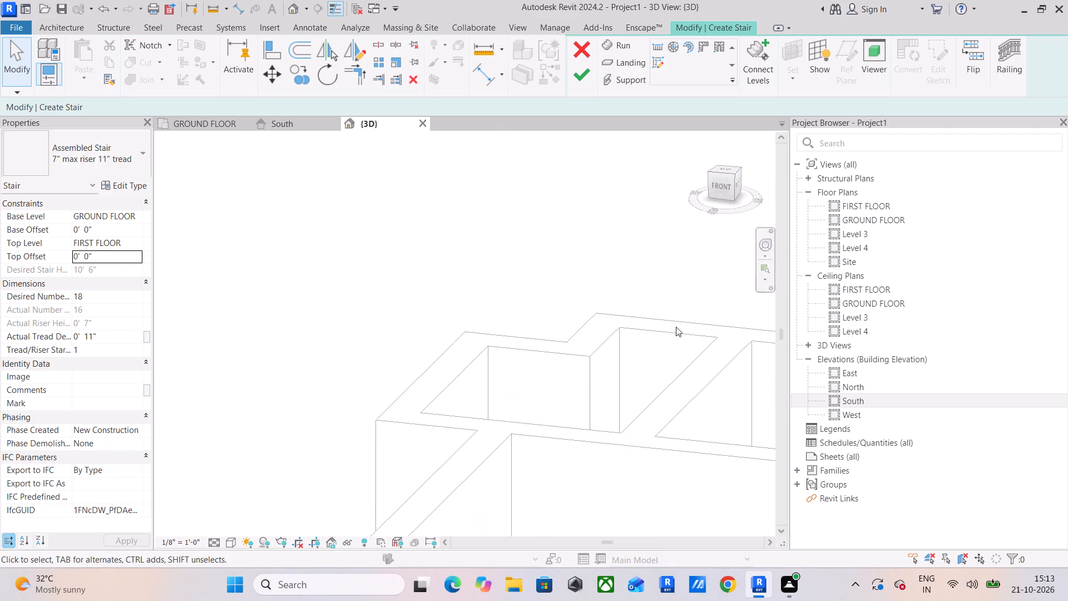
Go back to the GROUND FLOOR plan at the upper end of the stair.
left_click(217, 124)
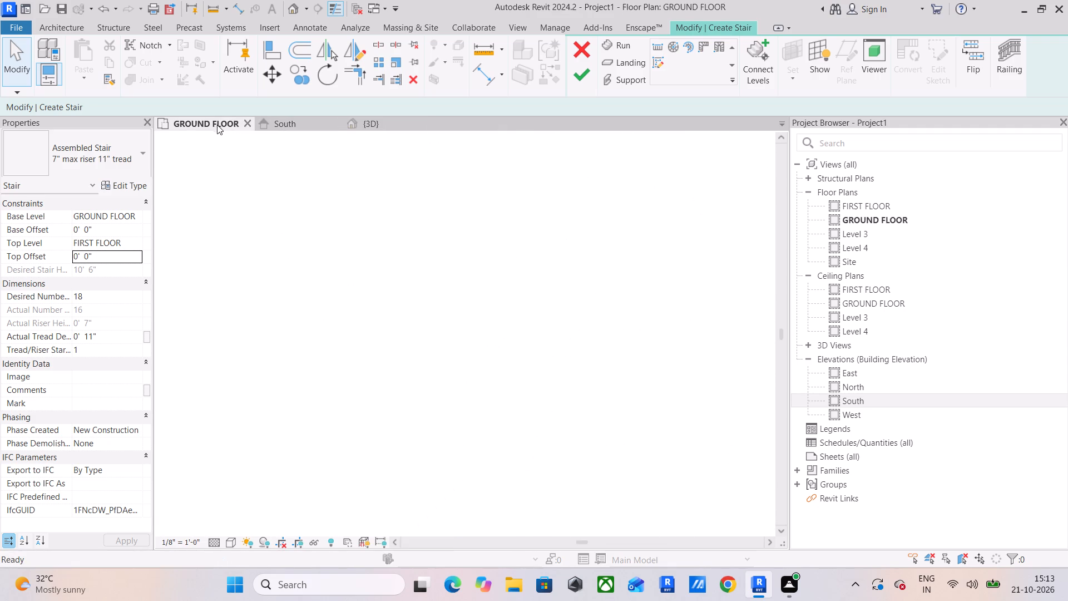
scroll(392, 246, "up", 4)
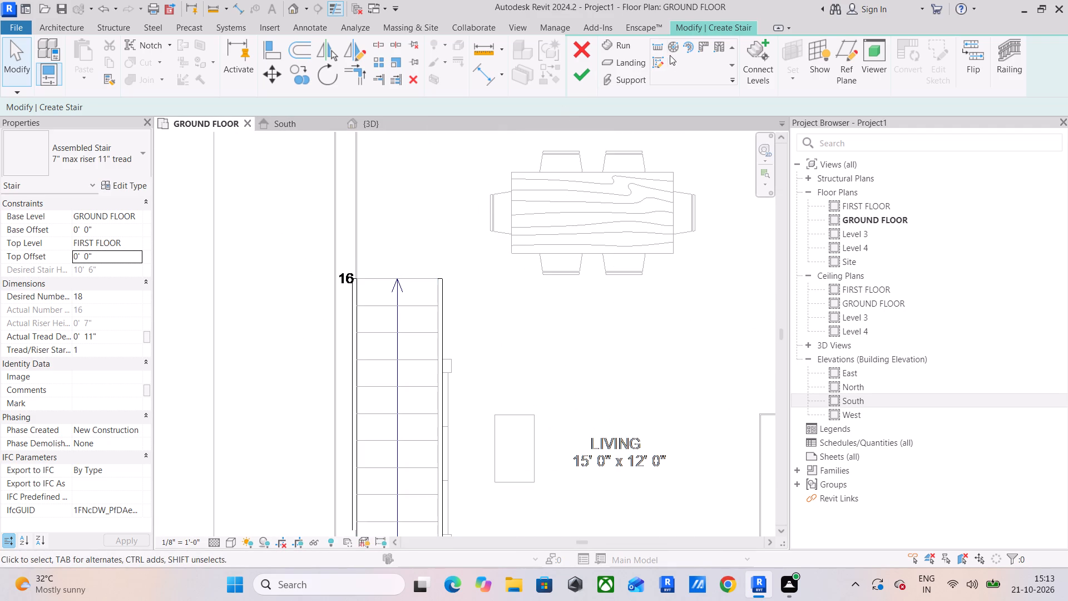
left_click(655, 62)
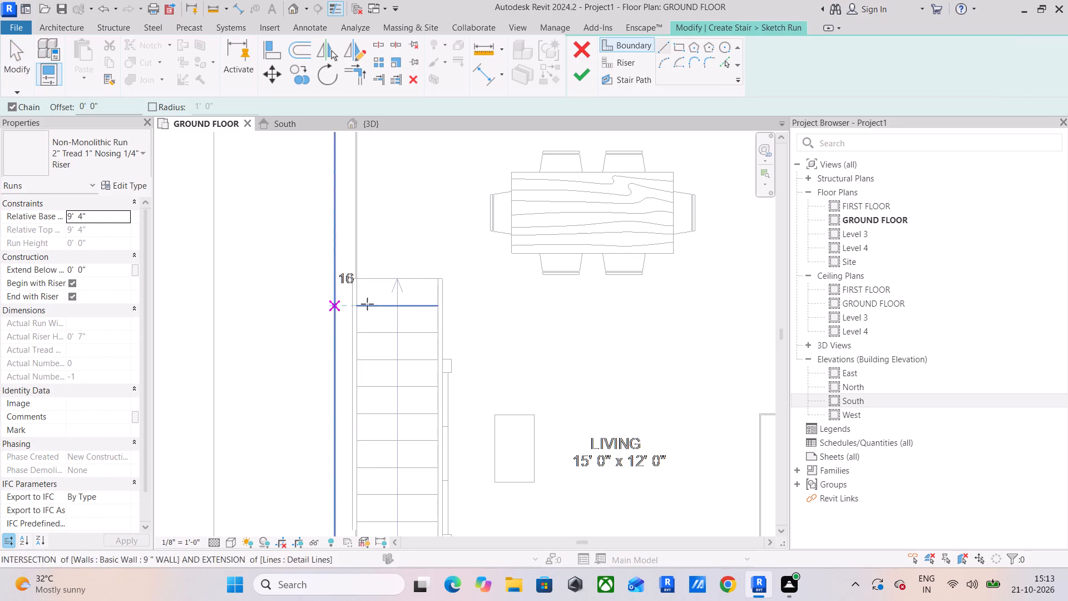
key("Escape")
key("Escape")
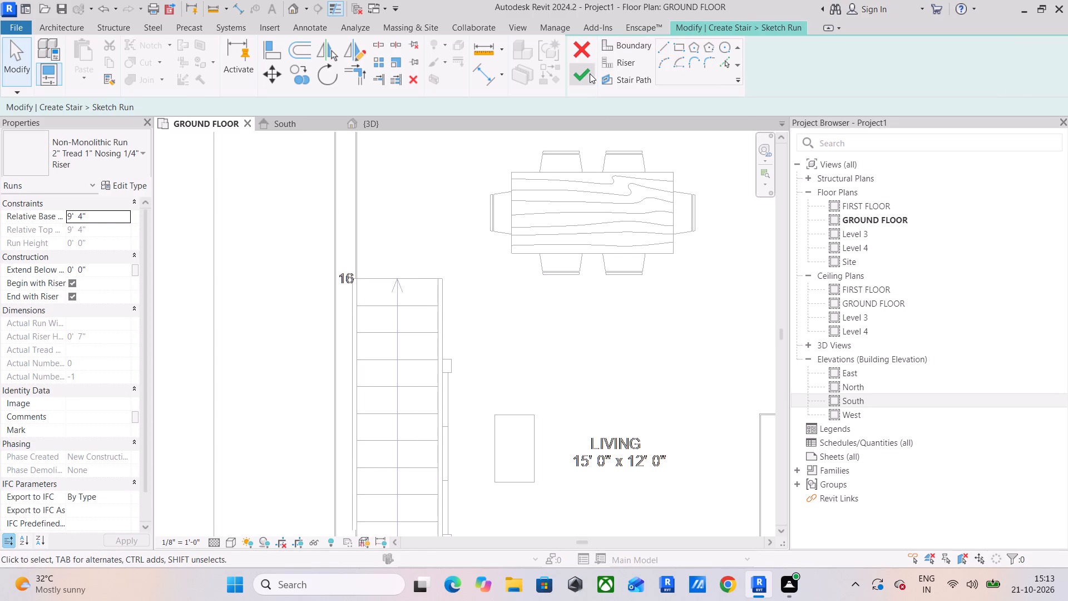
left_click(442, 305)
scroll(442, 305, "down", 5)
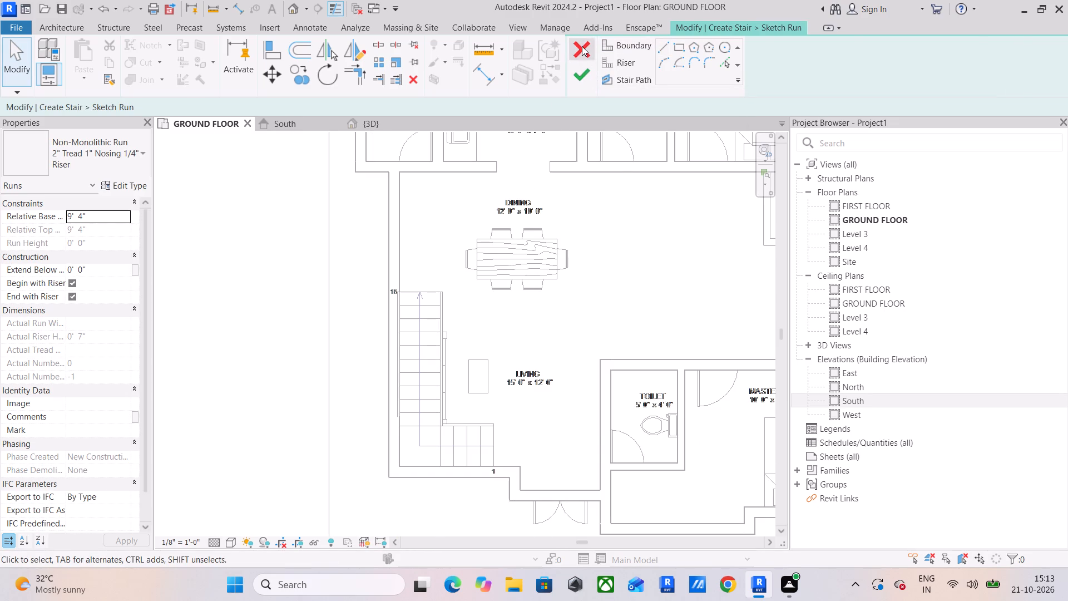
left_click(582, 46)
Open the existing run's sketch for editing and copy its last riser twice toward the dining area at 1' spacing.
left_click(426, 278)
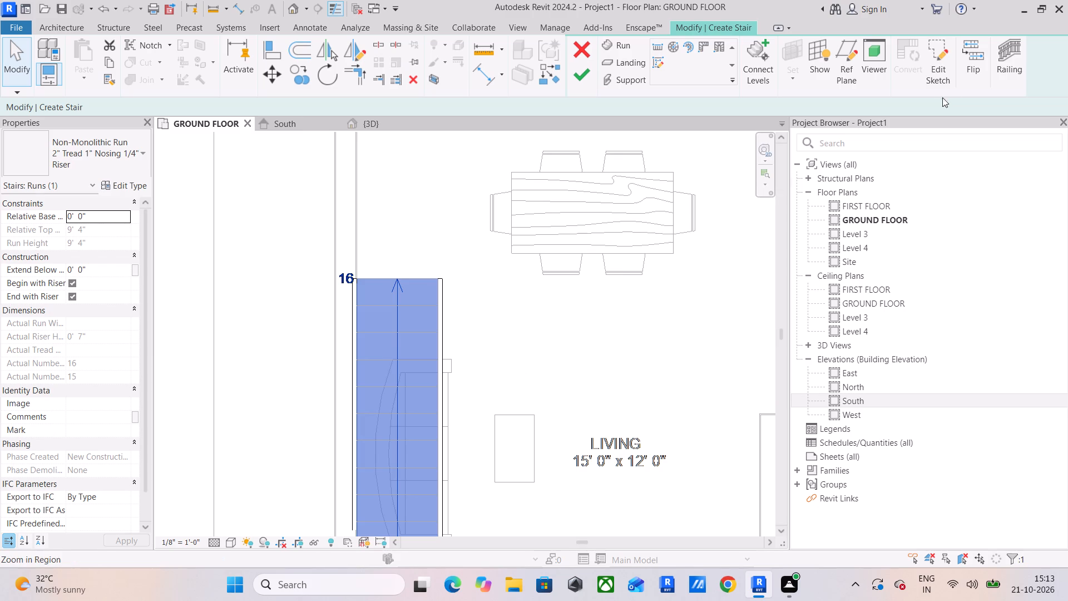
left_click(943, 61)
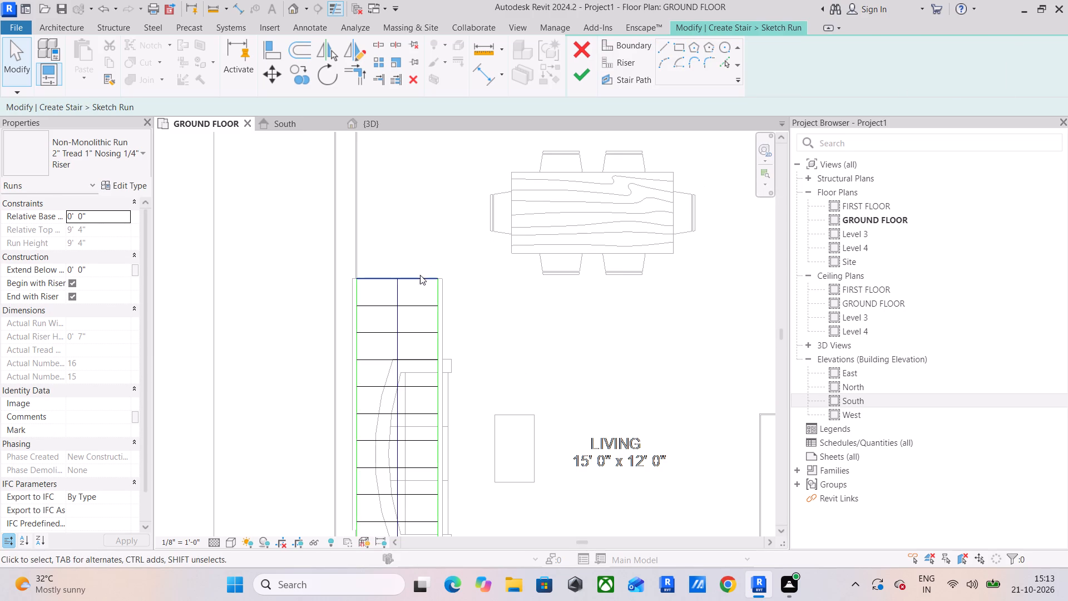
left_click(427, 280)
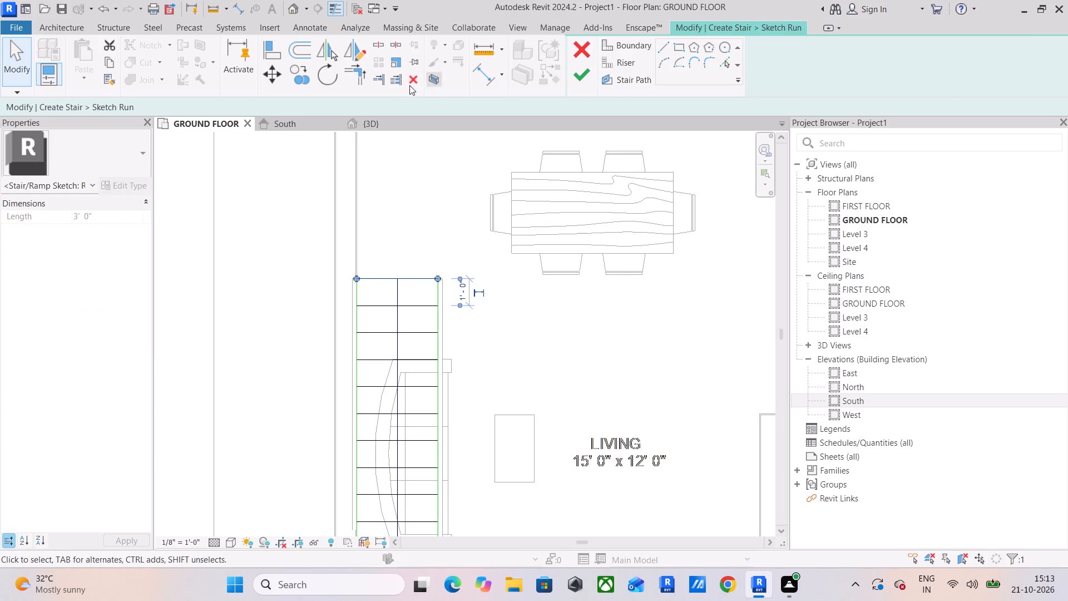
left_click(295, 81)
scroll(459, 270, "up", 4)
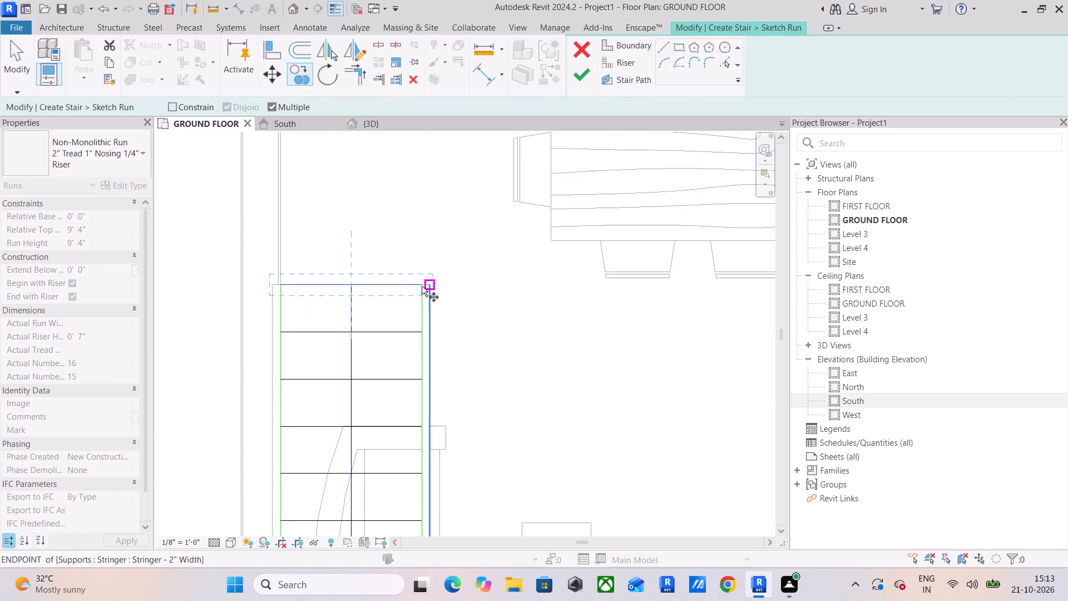
left_click(420, 331)
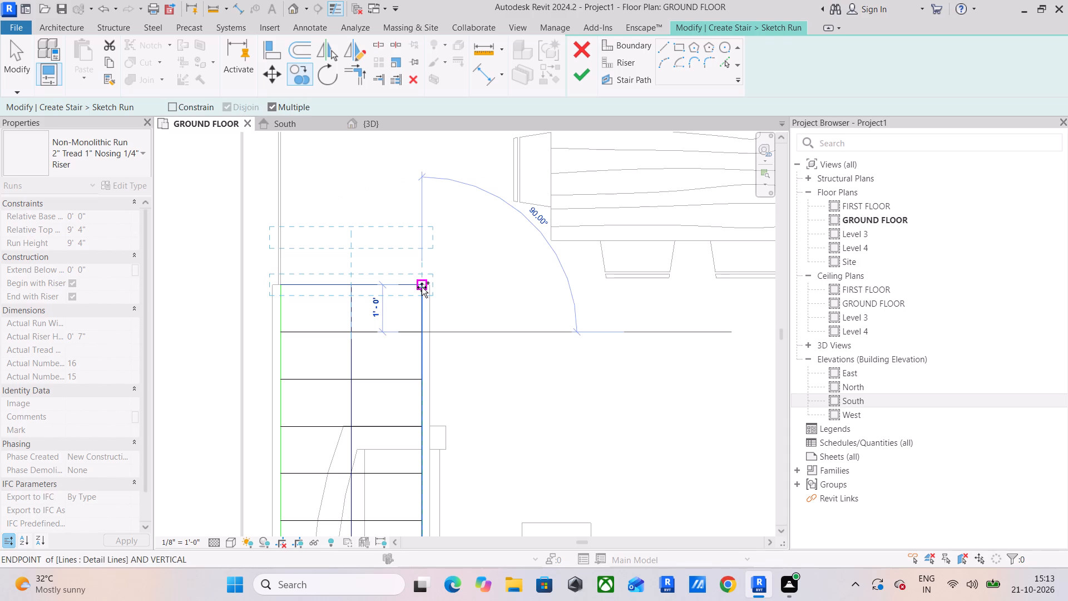
left_click(422, 287)
left_click(421, 238)
key("Escape")
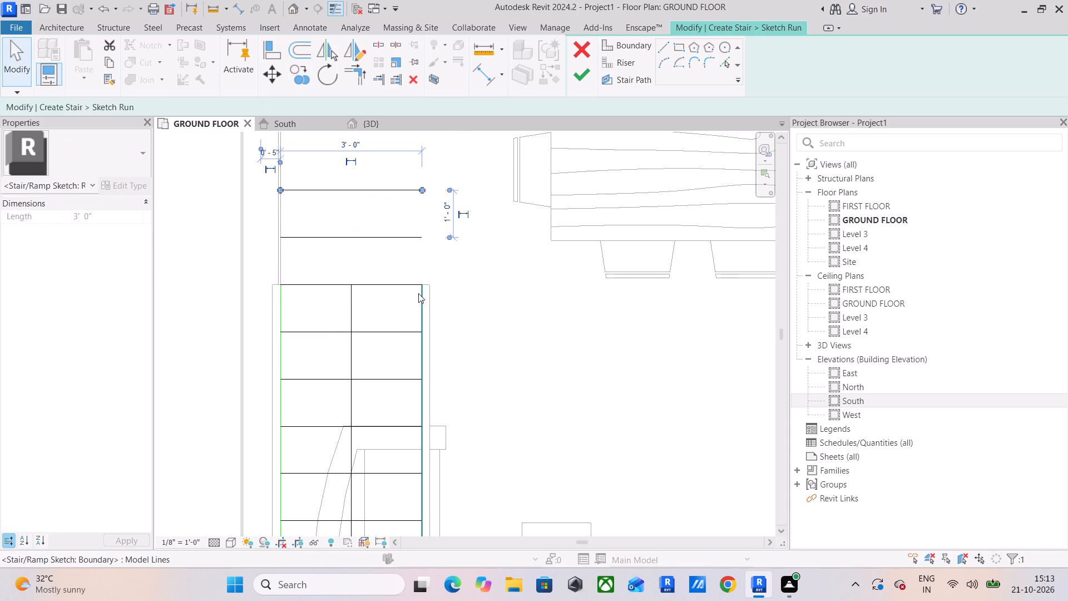
key("Escape")
key("Escape")
Extend both boundary lines of the second flight to the new last riser.
left_click(419, 305)
left_click_drag(422, 282, 413, 191)
left_click(279, 297)
left_click_drag(281, 284, 289, 206)
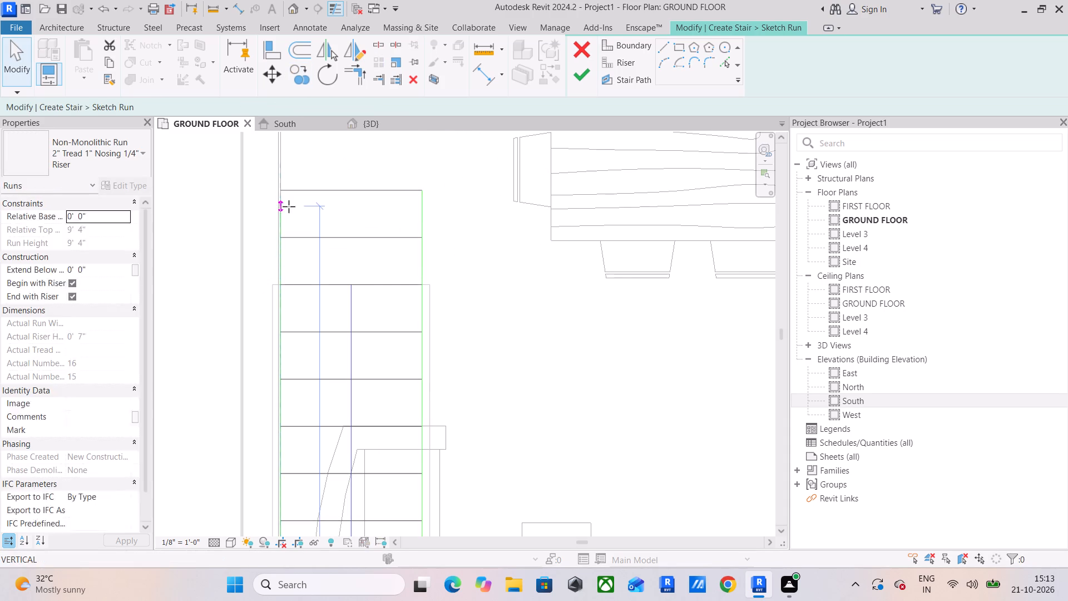
left_click_drag(289, 206, 284, 193)
Extend the stair path's end to the new last riser and finish the run sketch.
left_click(348, 304)
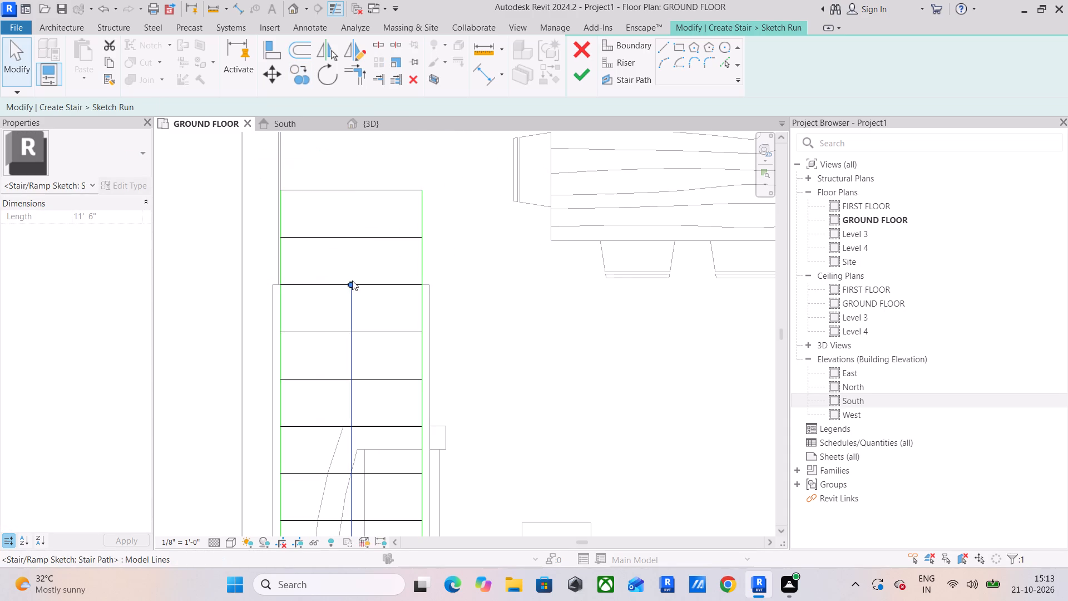
left_click_drag(352, 284, 347, 186)
key("Escape")
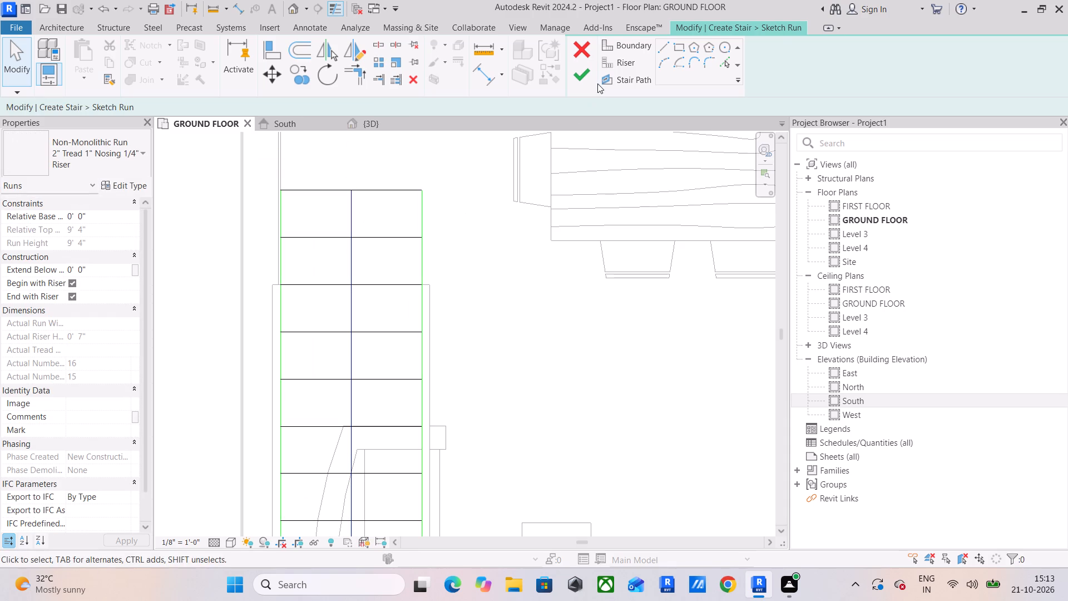
left_click(572, 72)
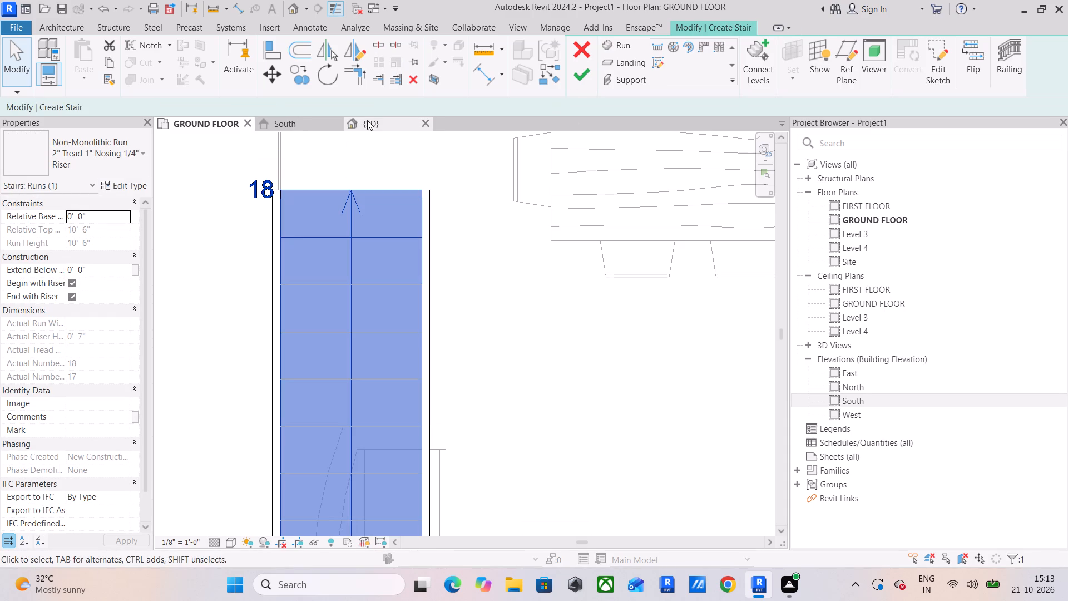
Examine the lengthened stair in the 3D view, close up at its top and from the right side of the house.
left_click(371, 119)
scroll(449, 274, "down", 5)
left_click(317, 381)
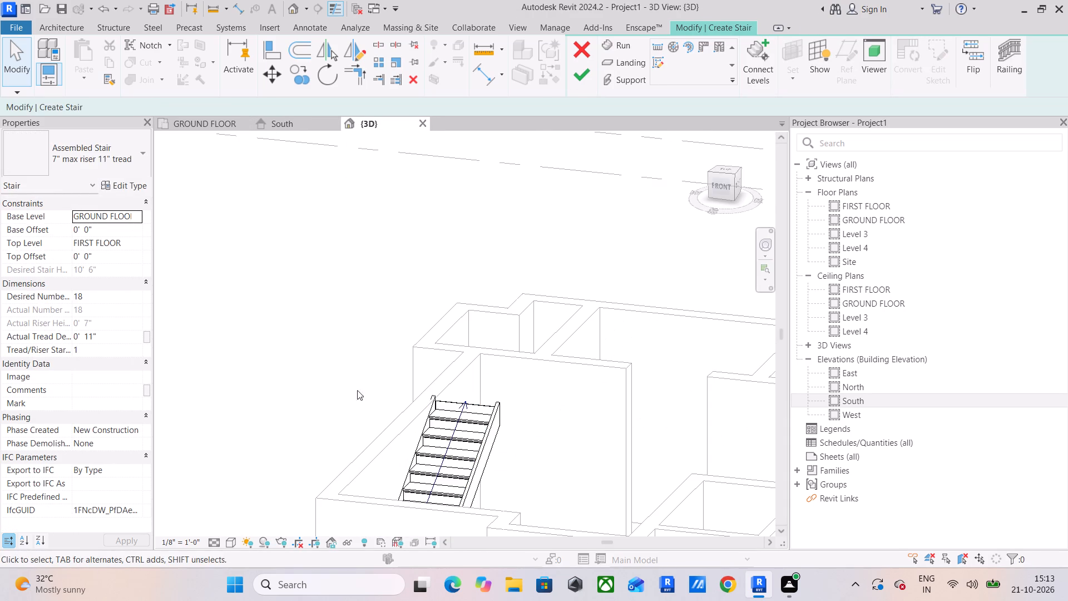
scroll(463, 396, "up", 12)
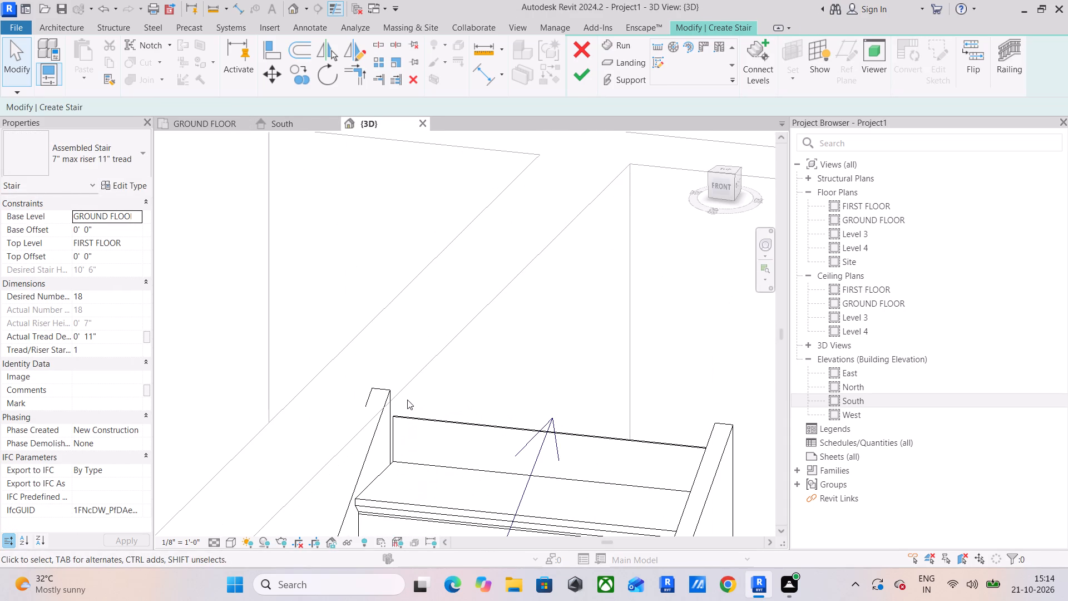
scroll(407, 400, "down", 12)
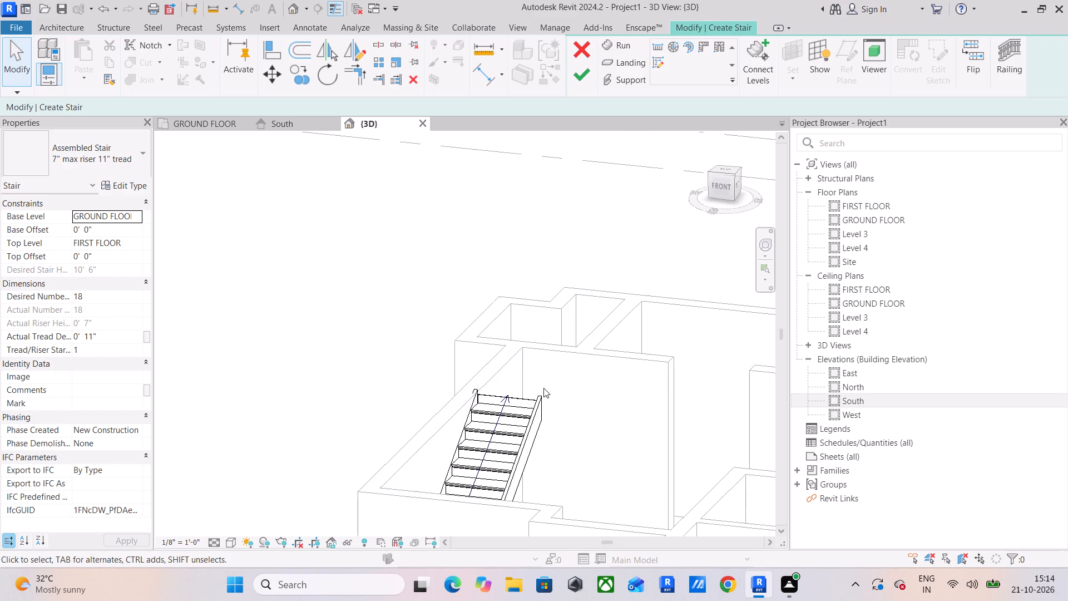
scroll(543, 388, "down", 8)
middle_click_drag(592, 390, 518, 421, "shift")
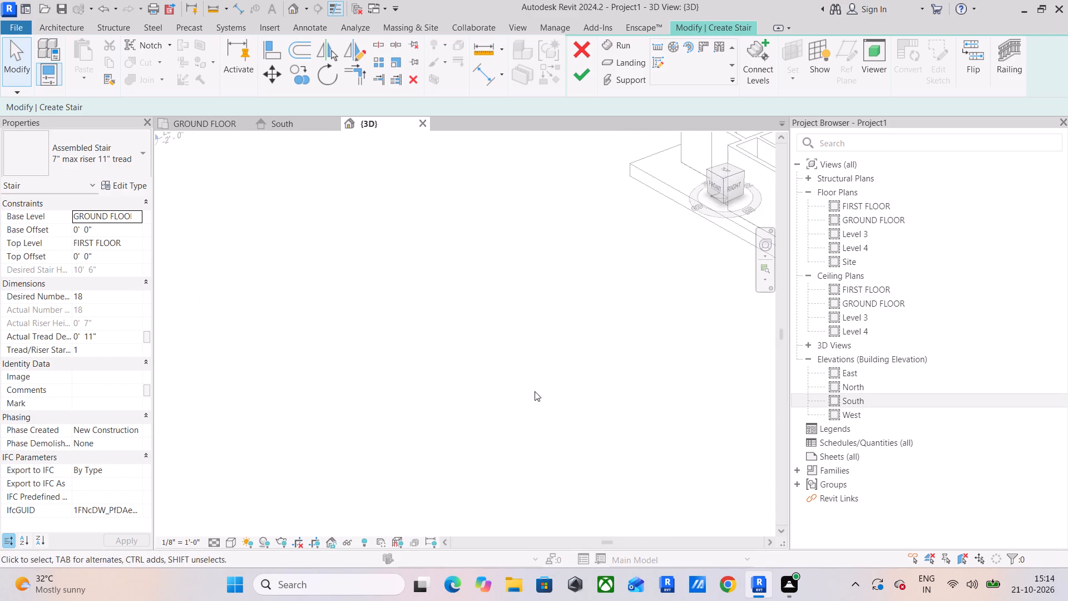
middle_click_drag(534, 391, 300, 549)
middle_click_drag(590, 290, 560, 291)
middle_click_drag(567, 292, 260, 420)
middle_click_drag(486, 316, 455, 309, "shift")
middle_click_drag(507, 316, 176, 407)
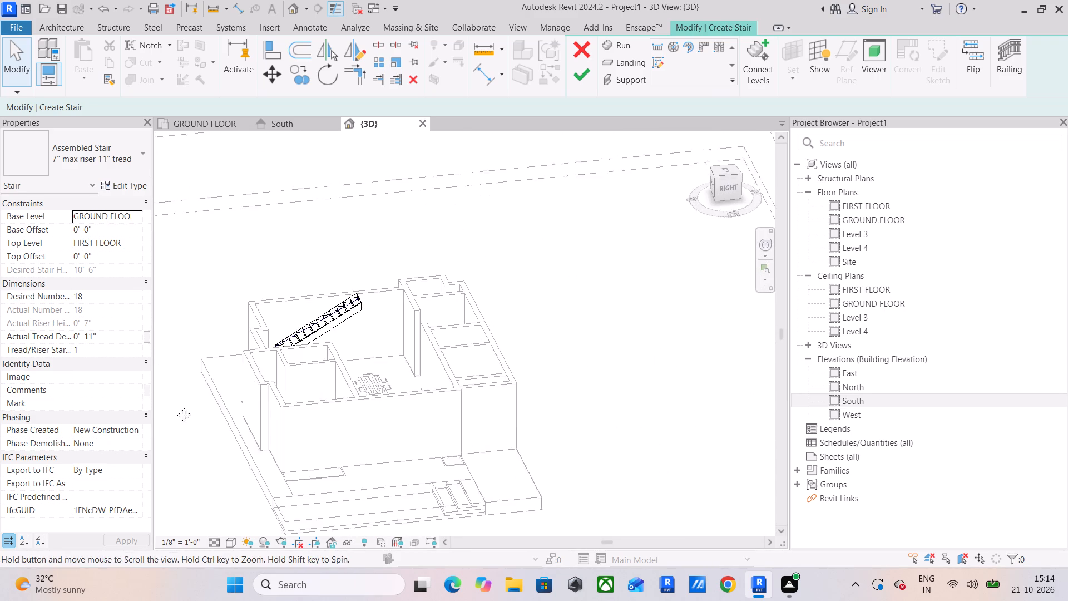
Examine the stair from the right side in the 3D view and against the living and dining areas in the ground floor plan.
middle_click_drag(176, 407, 174, 408)
scroll(384, 327, "up", 4)
scroll(325, 336, "down", 3)
middle_click_drag(458, 365, 424, 375, "shift")
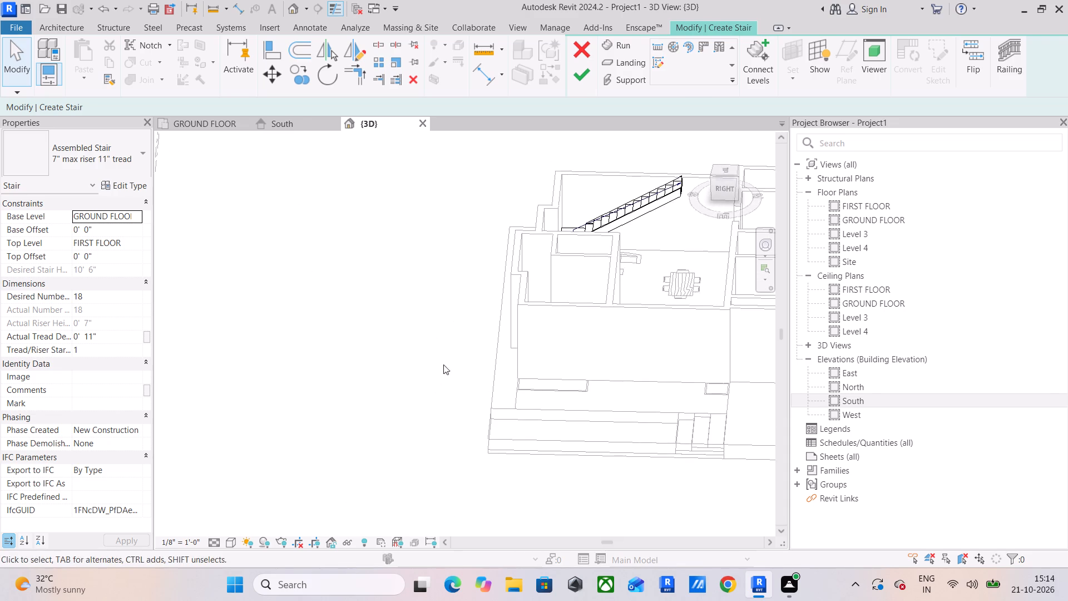
middle_click_drag(443, 364, 320, 398)
scroll(568, 248, "up", 3)
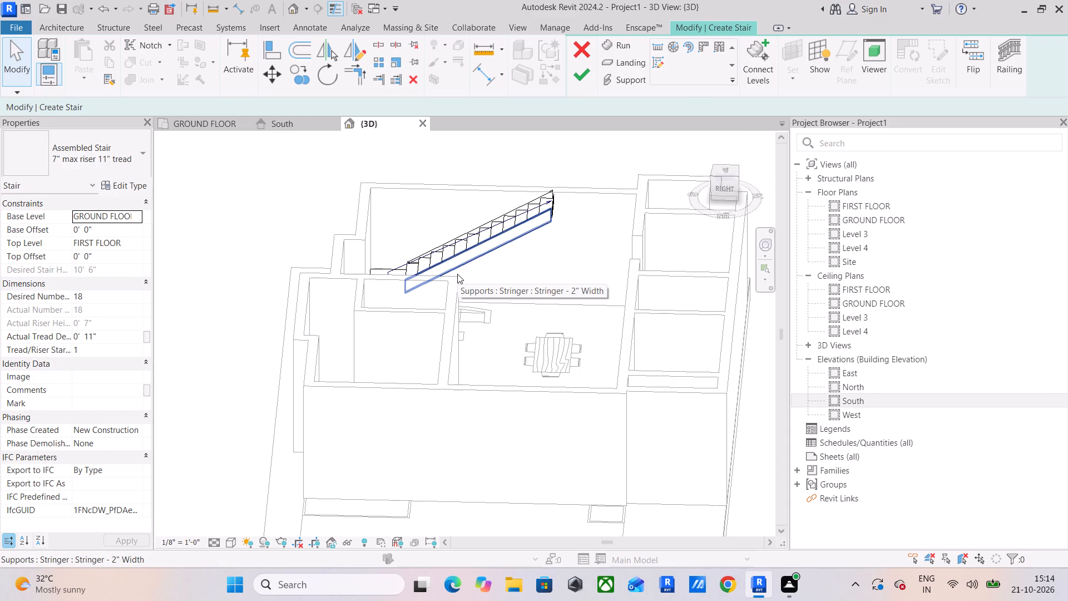
left_click(216, 131)
scroll(417, 302, "down", 3)
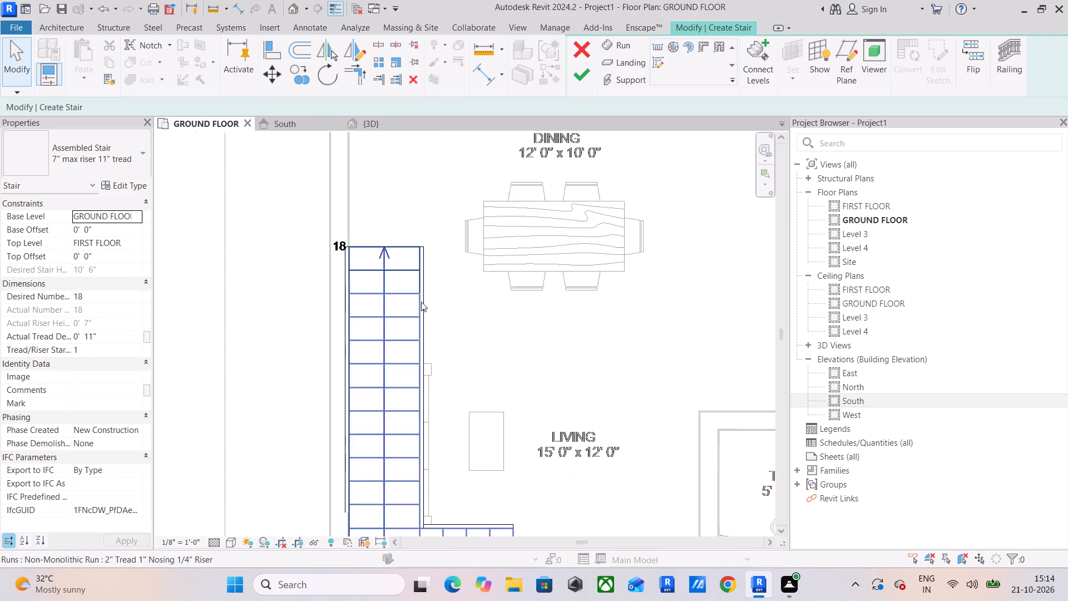
scroll(421, 302, "down", 12)
scroll(472, 307, "up", 3)
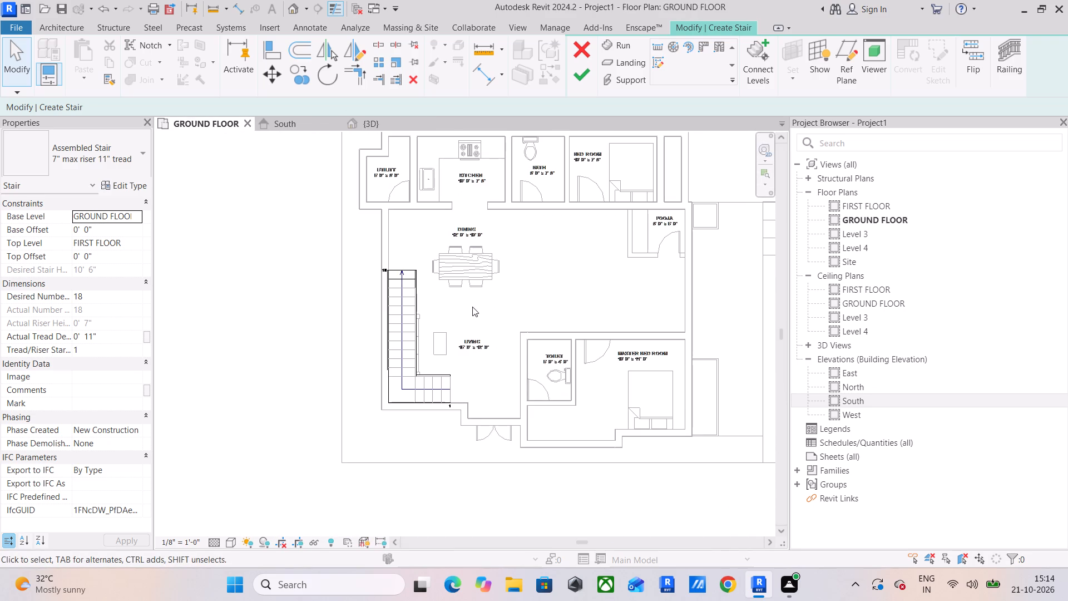
scroll(417, 342, "up", 4)
middle_click_drag(479, 337, 419, 365)
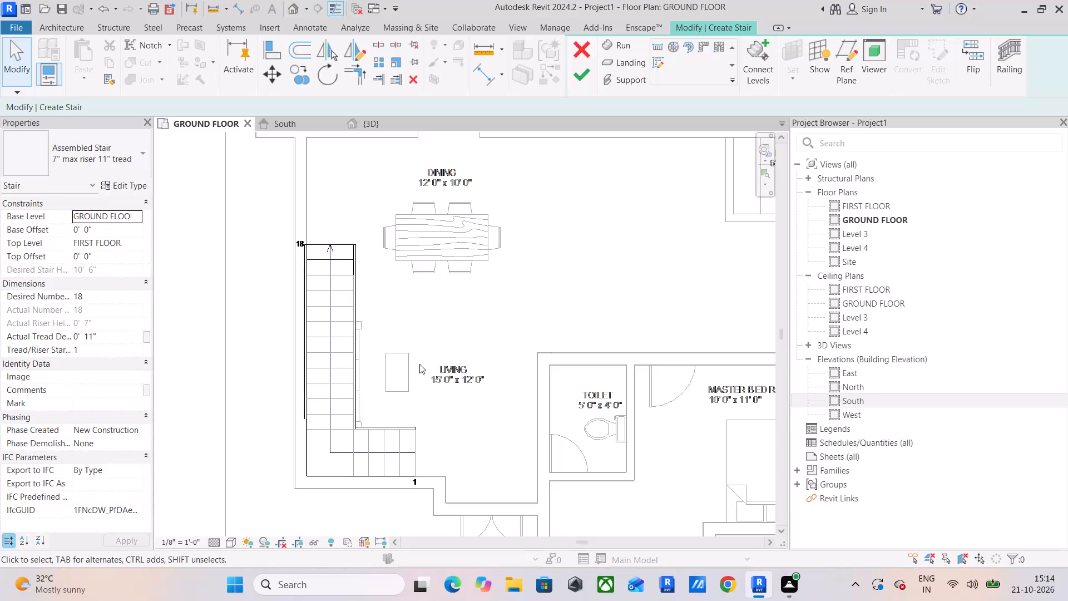
scroll(454, 345, "down", 3)
middle_click_drag(464, 344, 352, 395)
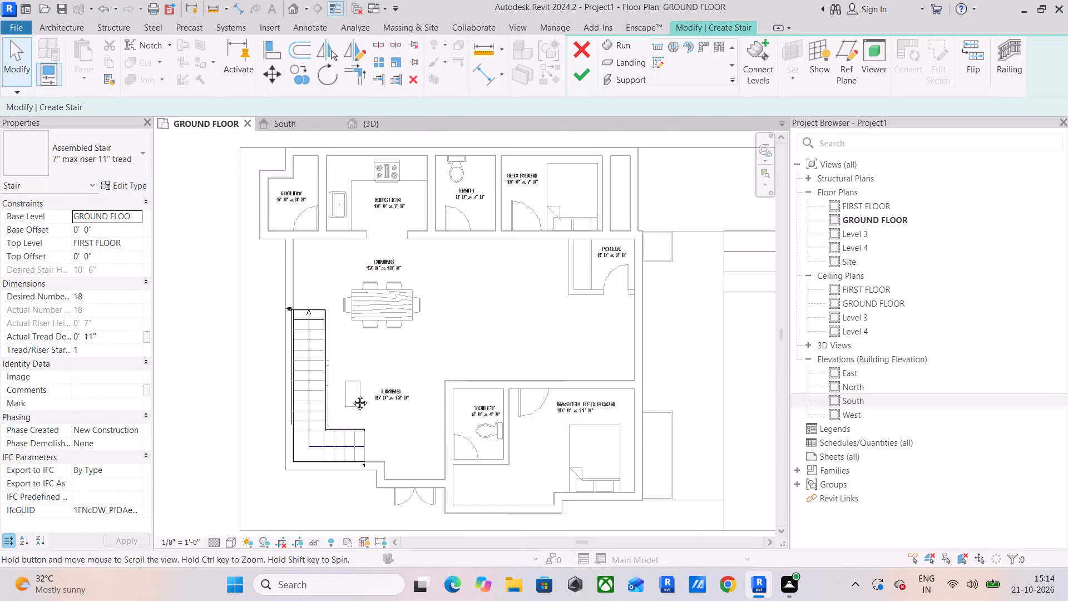
middle_click_drag(352, 395, 348, 396)
Finish the stair edit.
left_click(582, 73)
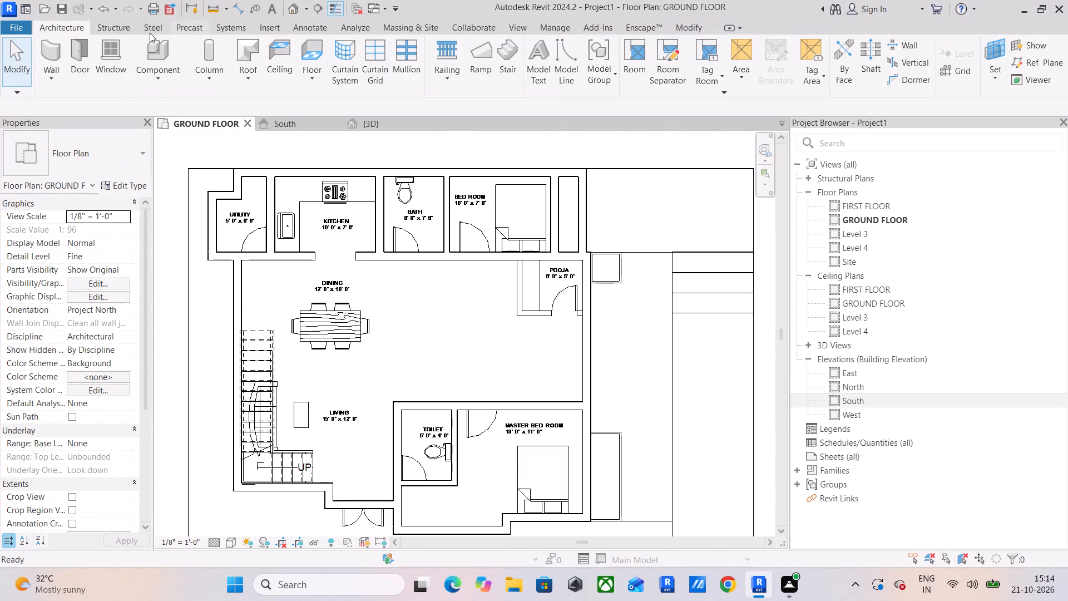
For the Door command, load Aluprof_MB-86N-SI_PanelDoor_AP07_Dbl_Out-Open_R-00884 from the MB-86N panel door folder in revit material on drive D.
left_click(80, 50)
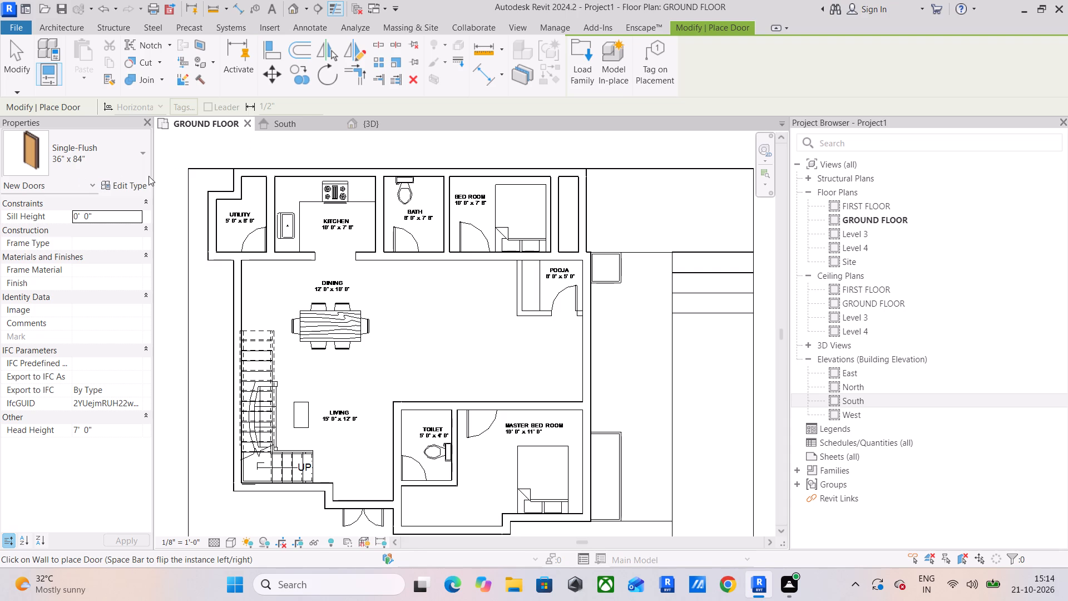
left_click(589, 50)
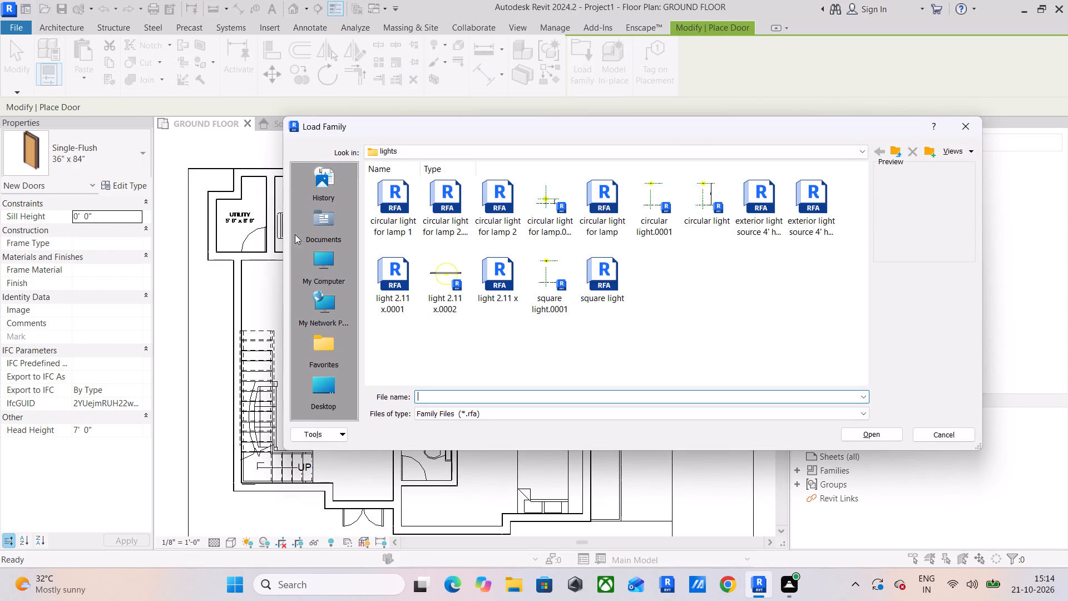
left_click(333, 254)
double_click(435, 214)
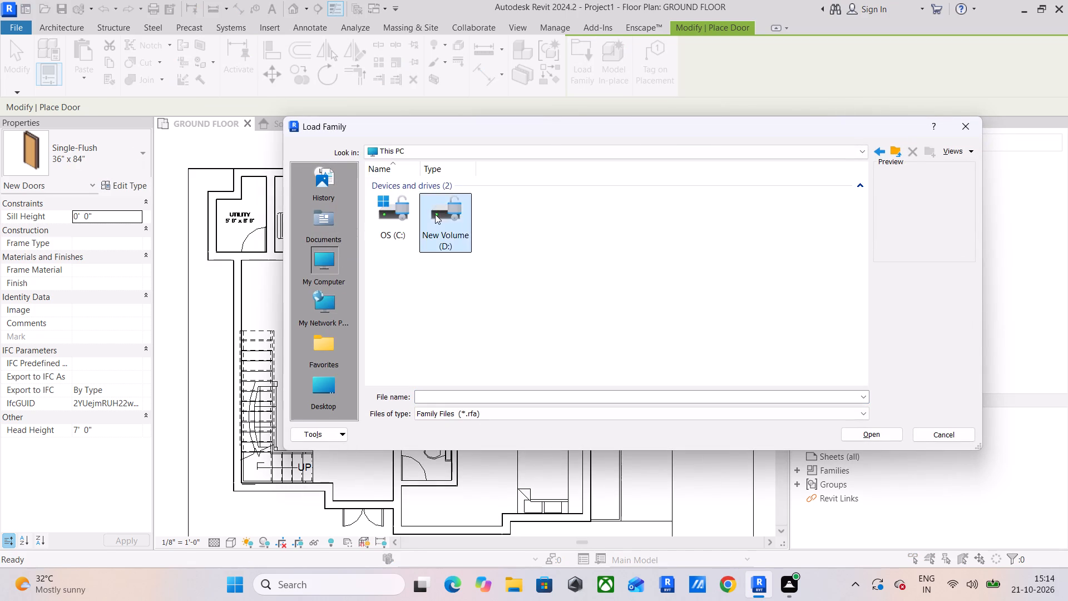
double_click(547, 200)
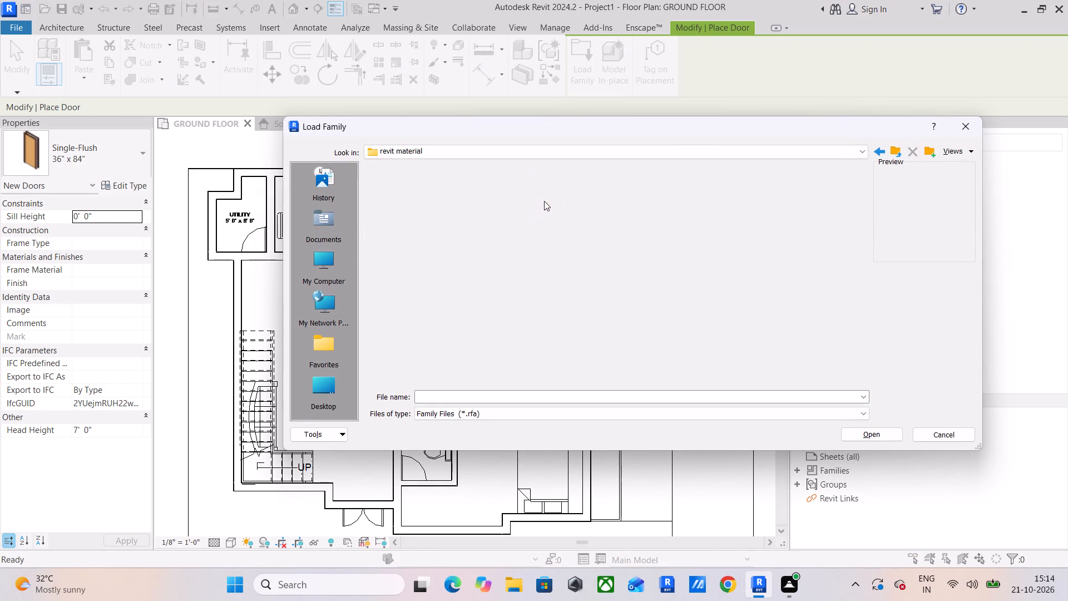
scroll(562, 257, "down", 5)
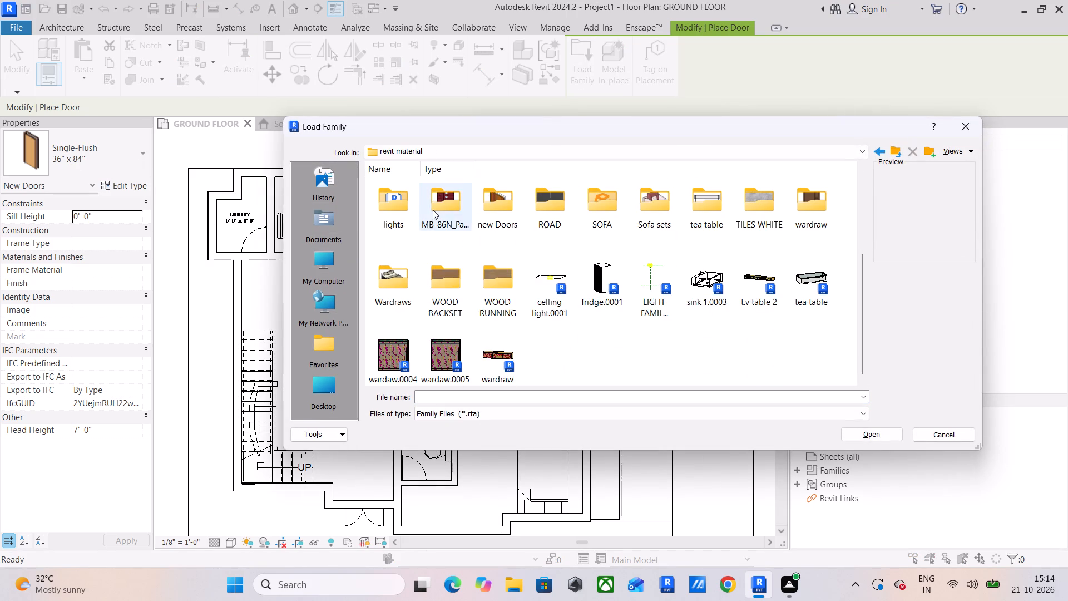
double_click(436, 209)
left_click(446, 205)
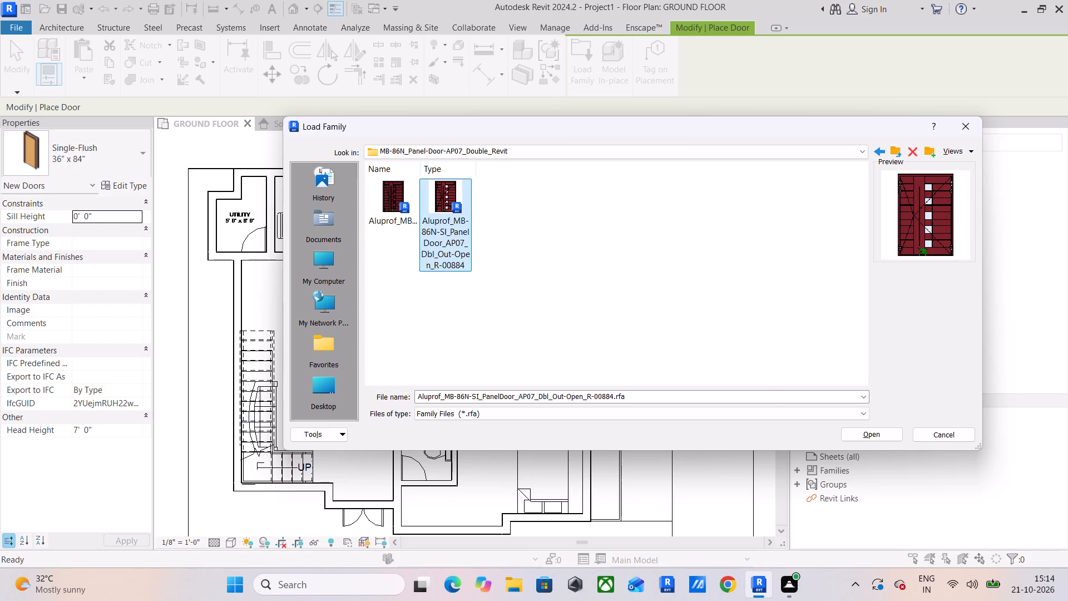
left_click(856, 436)
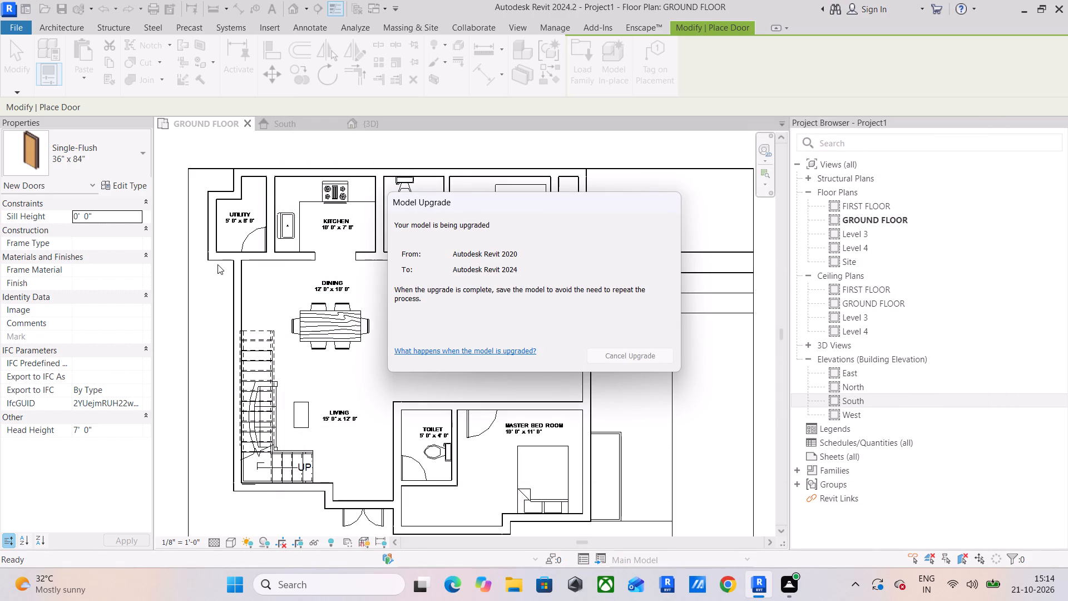
Set the loaded Aluprof door type's width to 4' and height to 7'.
left_click(136, 189)
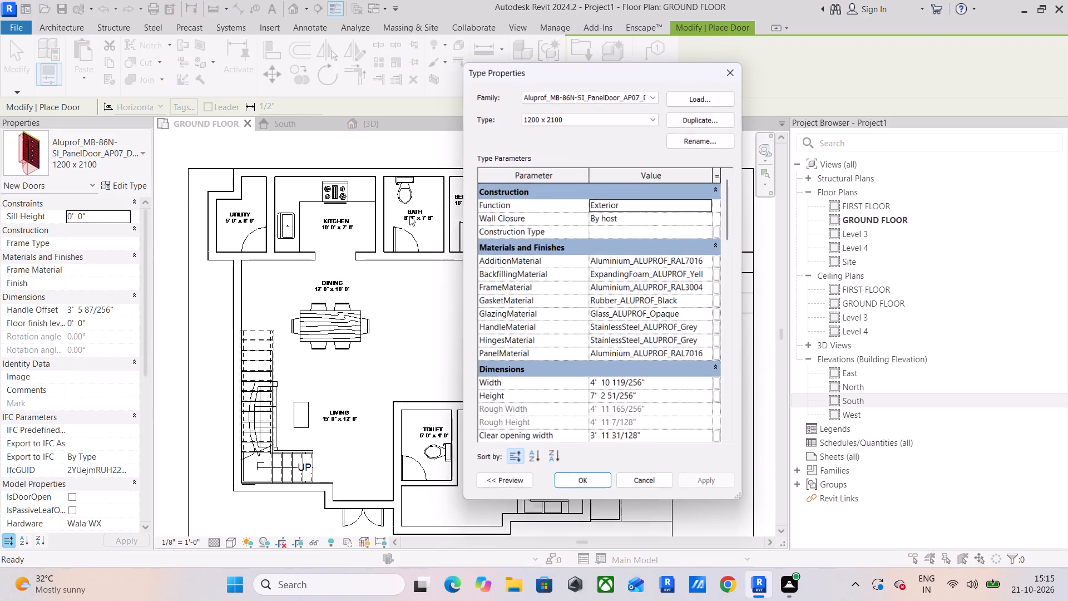
scroll(632, 409, "down", 1)
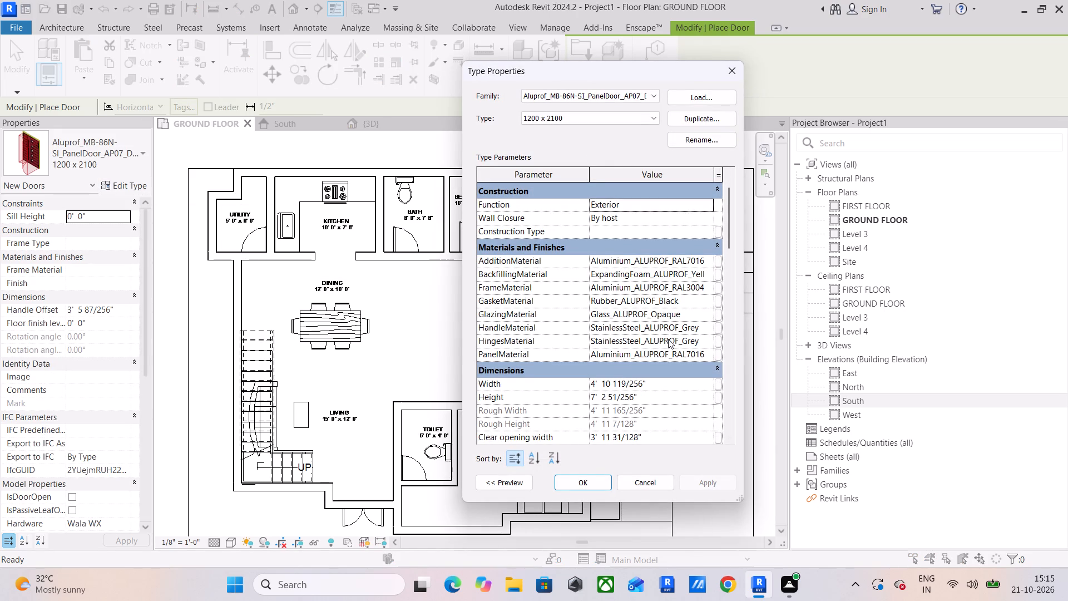
left_click(668, 353)
type("4'")
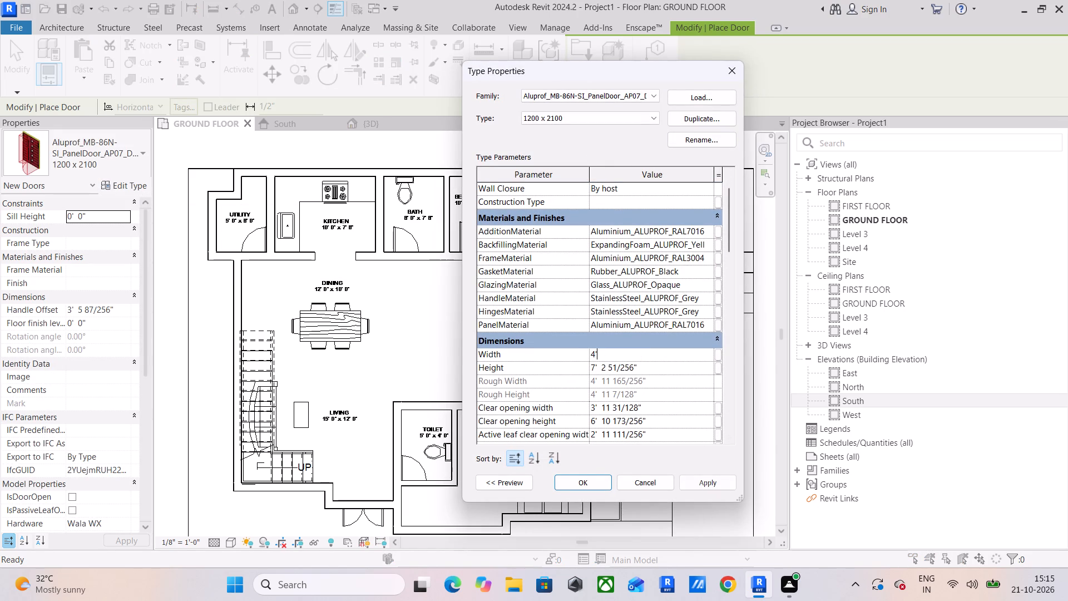
key("Return")
left_click(673, 369)
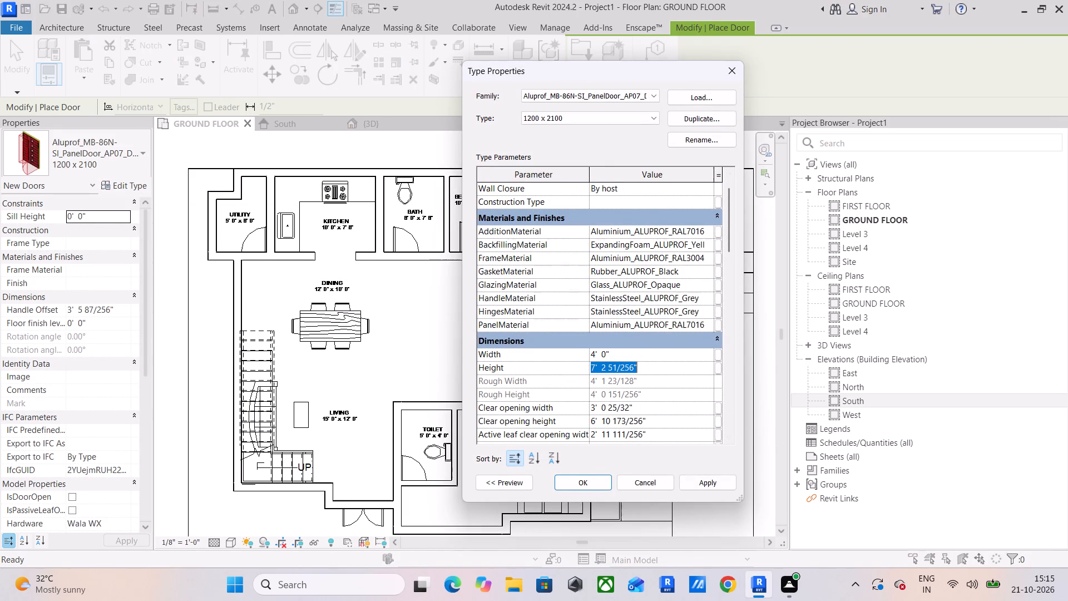
type("7'")
key("Return")
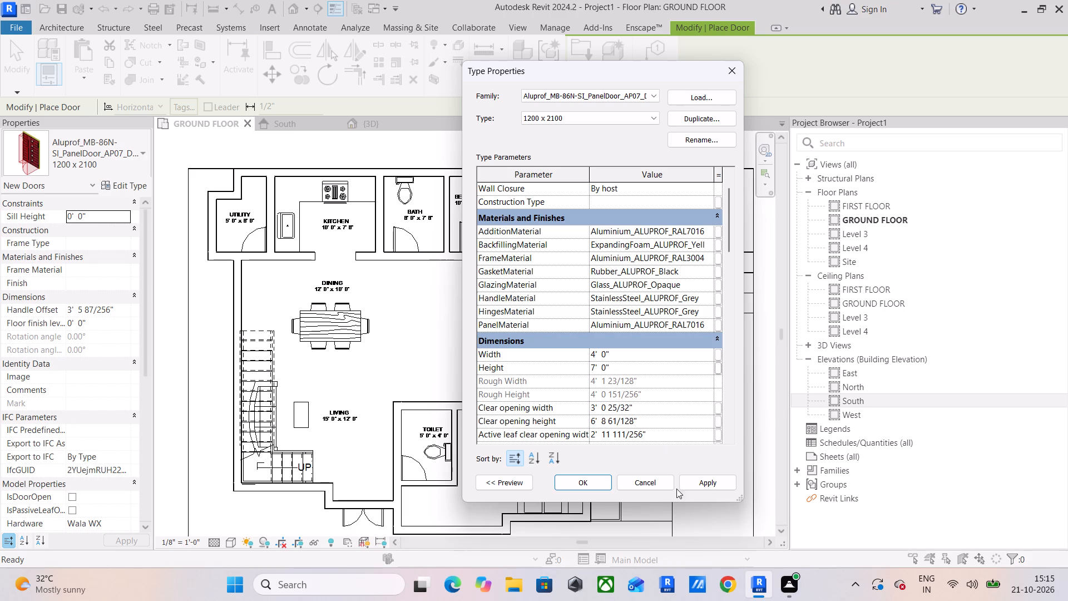
left_click(713, 486)
left_click(578, 489)
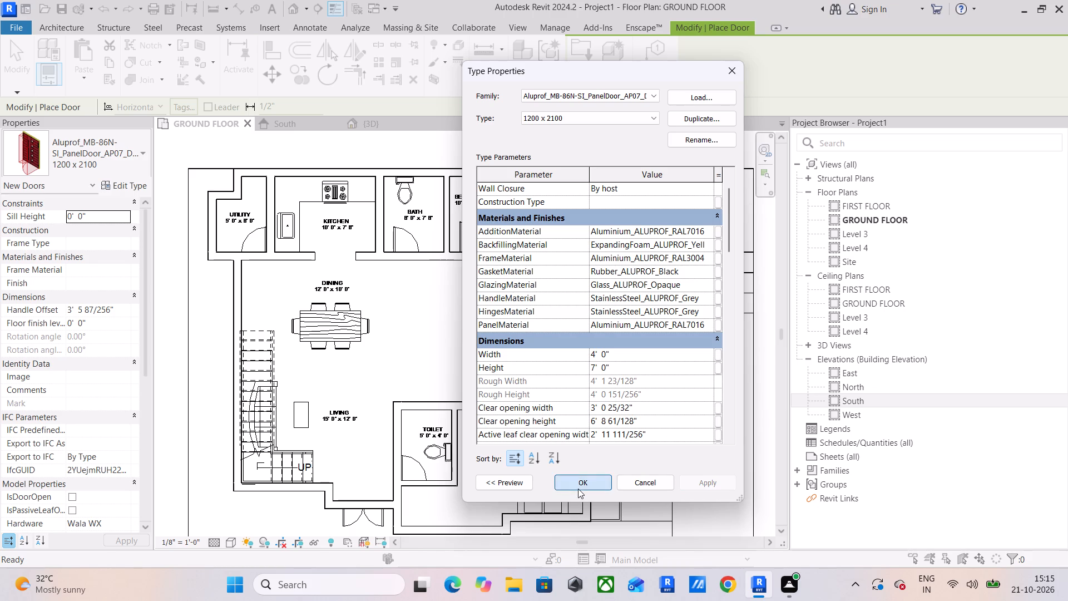
Place the Aluprof door, its swing flipped to the other side, in the living-room entrance wall over the DWG's double-door symbol.
middle_click_drag(363, 504, 421, 404)
scroll(417, 406, "up", 5)
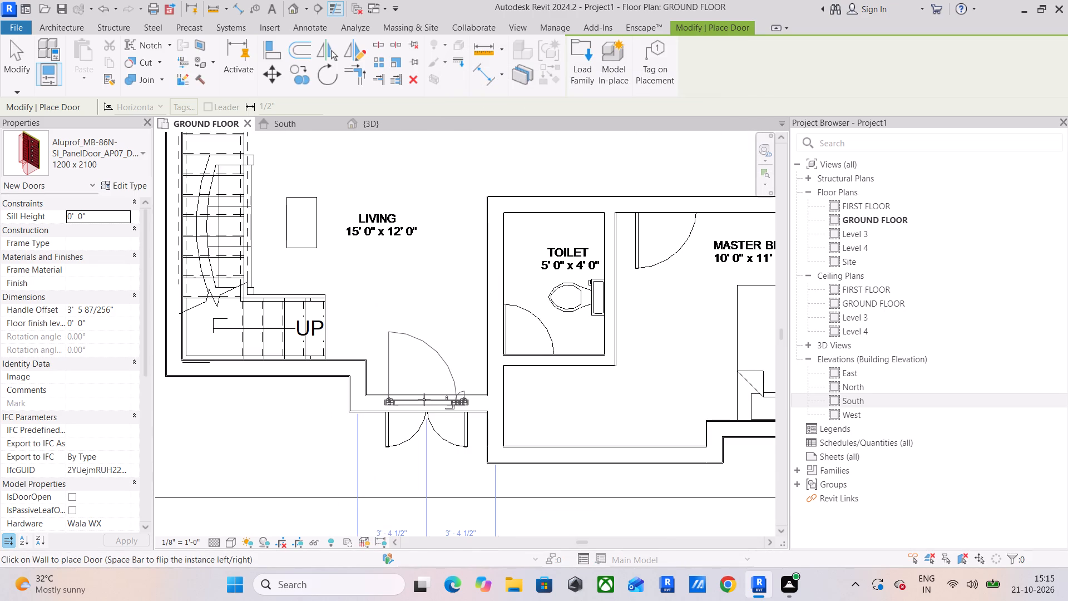
key("space")
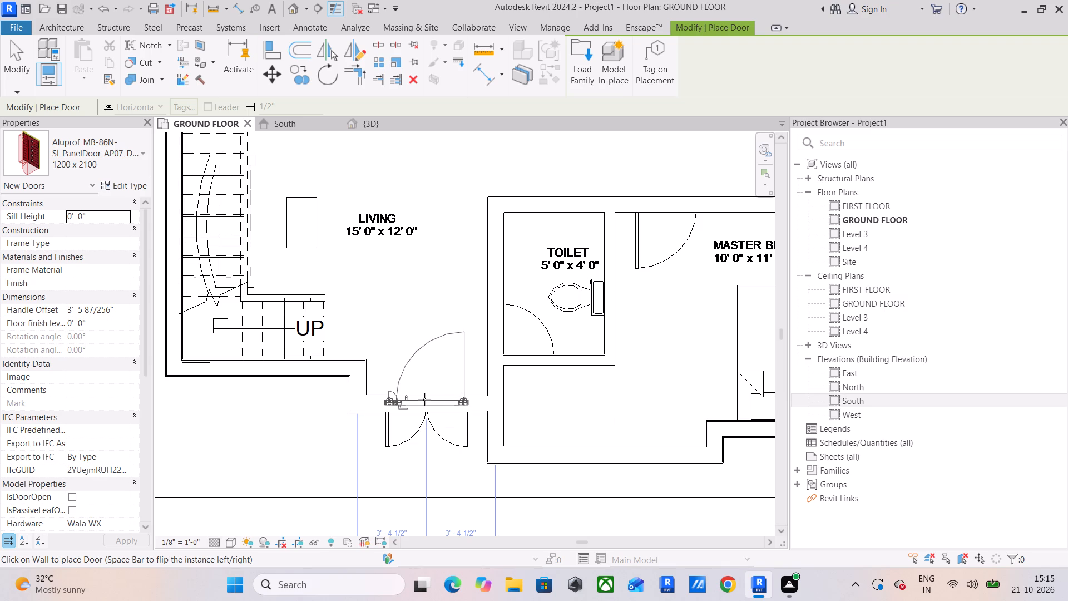
left_click(424, 400)
key("Escape")
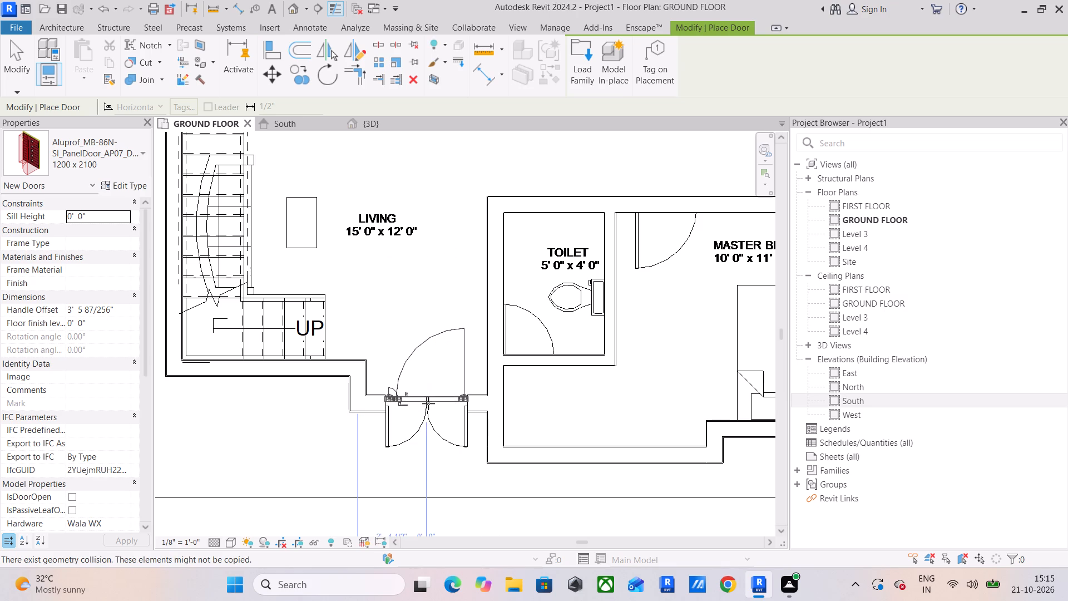
Look over the ground floor plan from the entrance to the dining, kitchen and pooja areas, and end door placement.
middle_click_drag(403, 317, 399, 383)
scroll(404, 330, "down", 2)
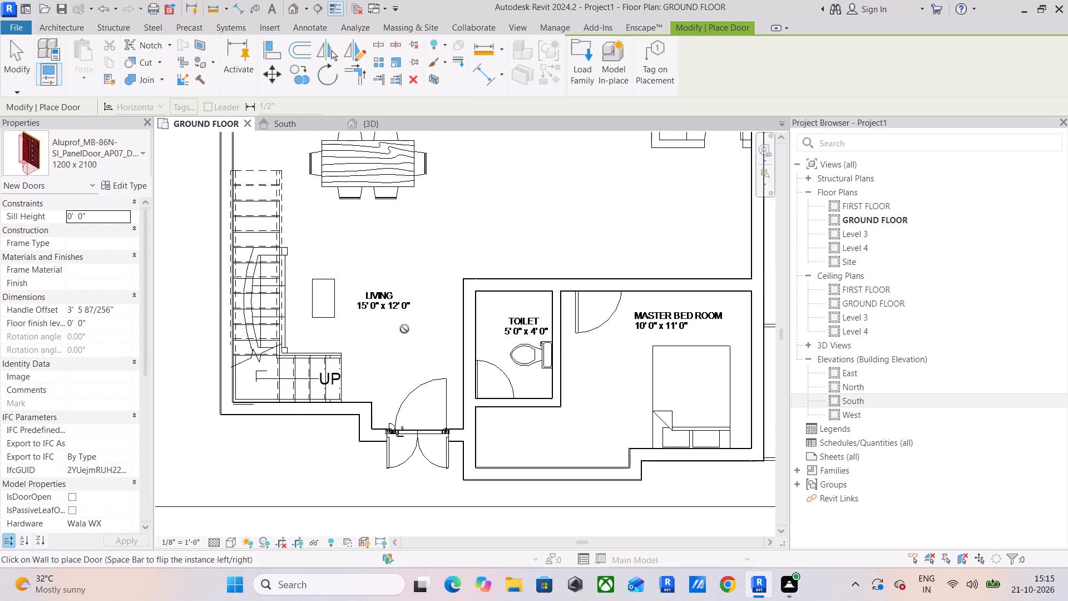
middle_click_drag(408, 327, 359, 349)
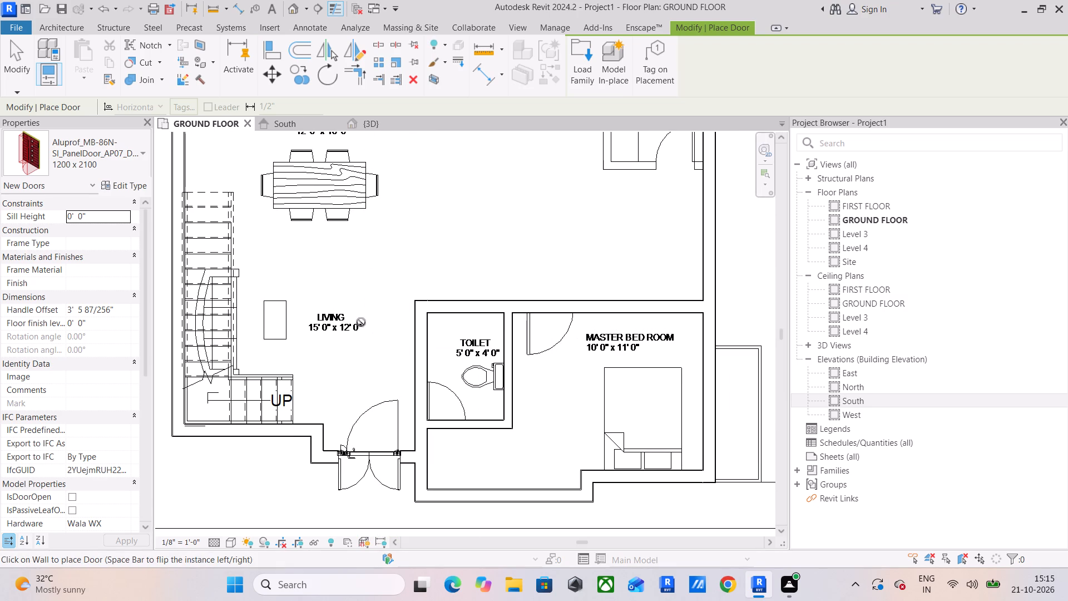
scroll(383, 285, "down", 1)
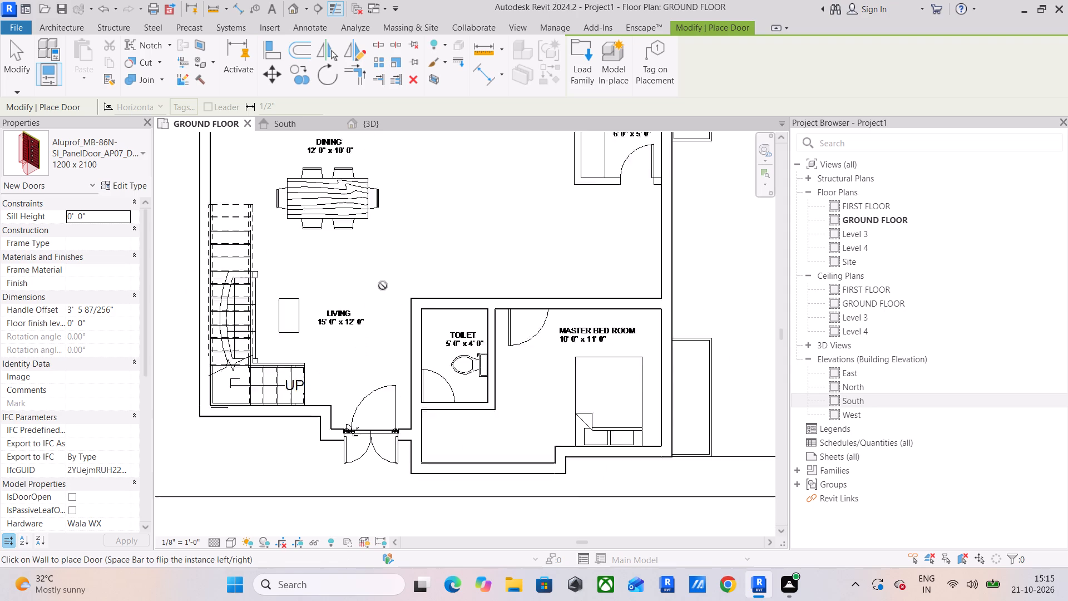
scroll(383, 285, "down", 1)
middle_click_drag(383, 315, 374, 407)
scroll(386, 347, "up", 3)
middle_click_drag(386, 347, 537, 375)
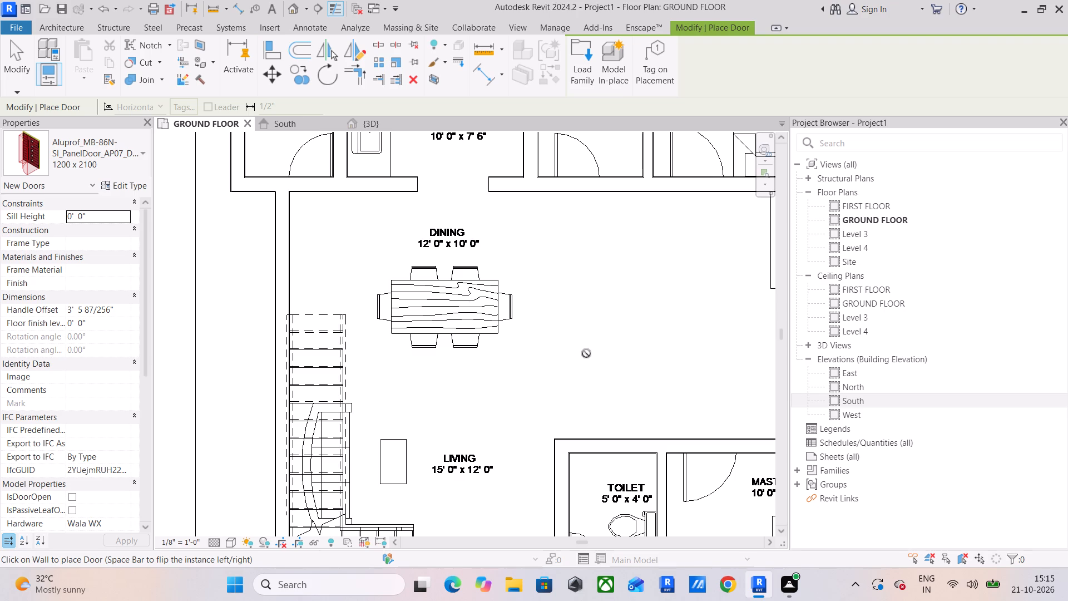
middle_click_drag(588, 342, 491, 380)
key("Escape")
key("Escape")
key("Escape")
key("Escape")
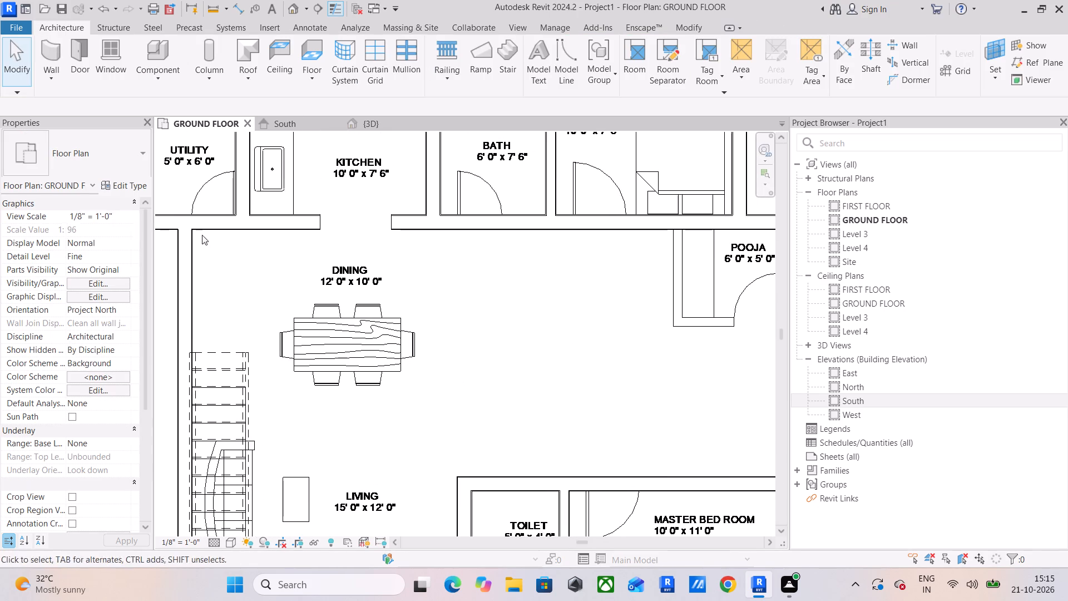
For the Door command, load Door-Interior-Single-2_Panel-Wood, type 18" x 80", from the Residential doors folder of the RVT 2024 US library.
left_click(91, 71)
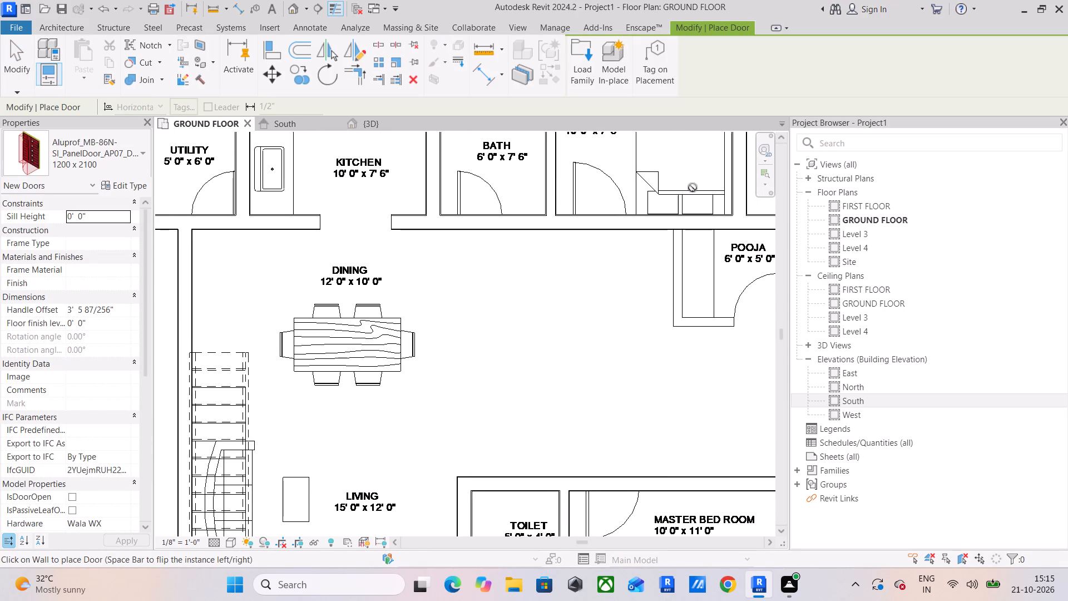
left_click(591, 55)
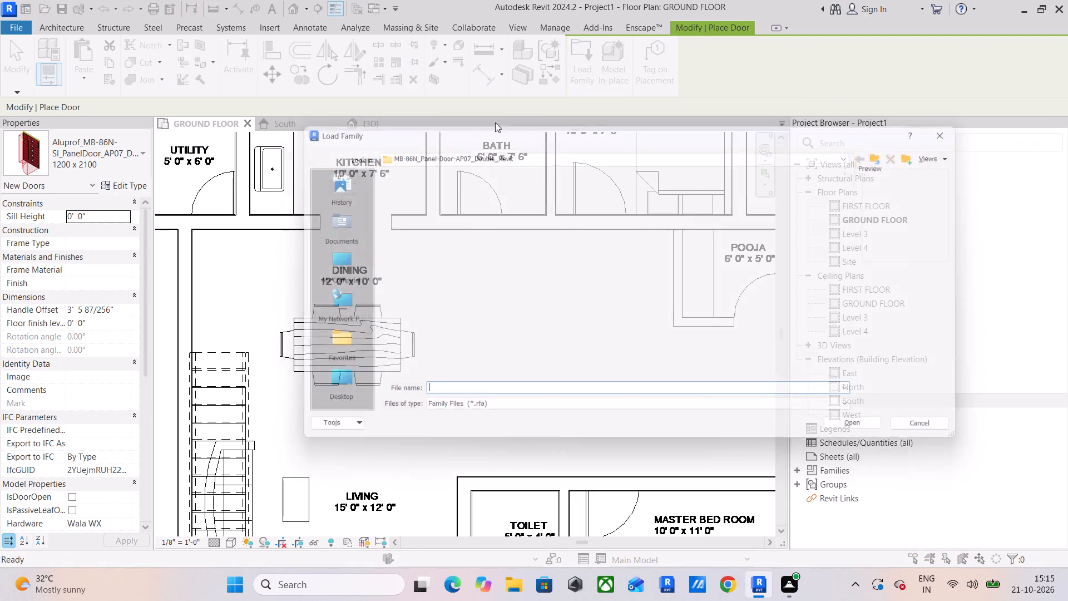
left_click(340, 272)
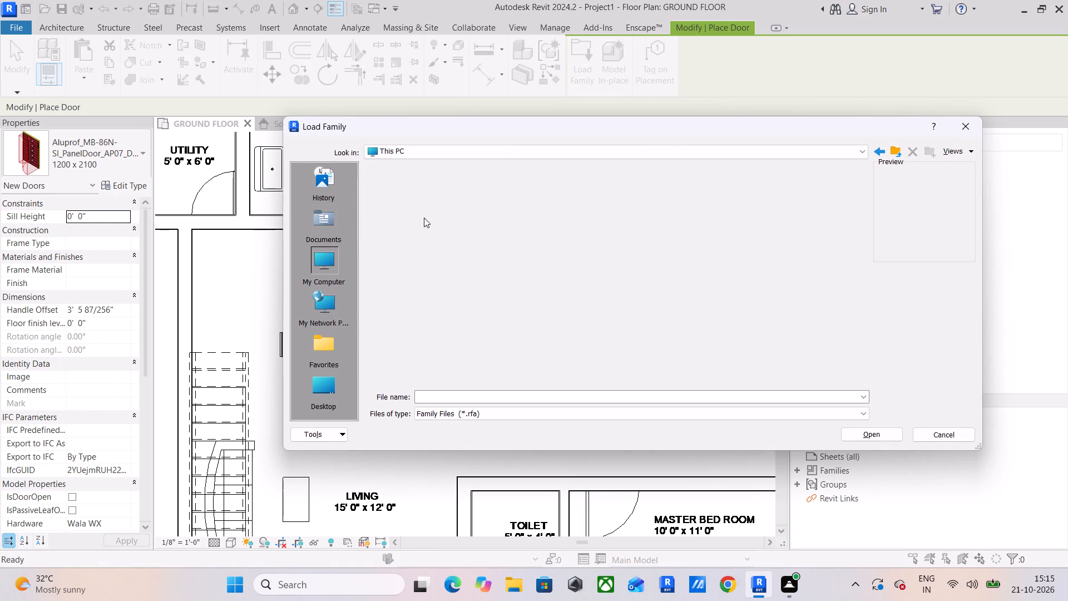
double_click(399, 207)
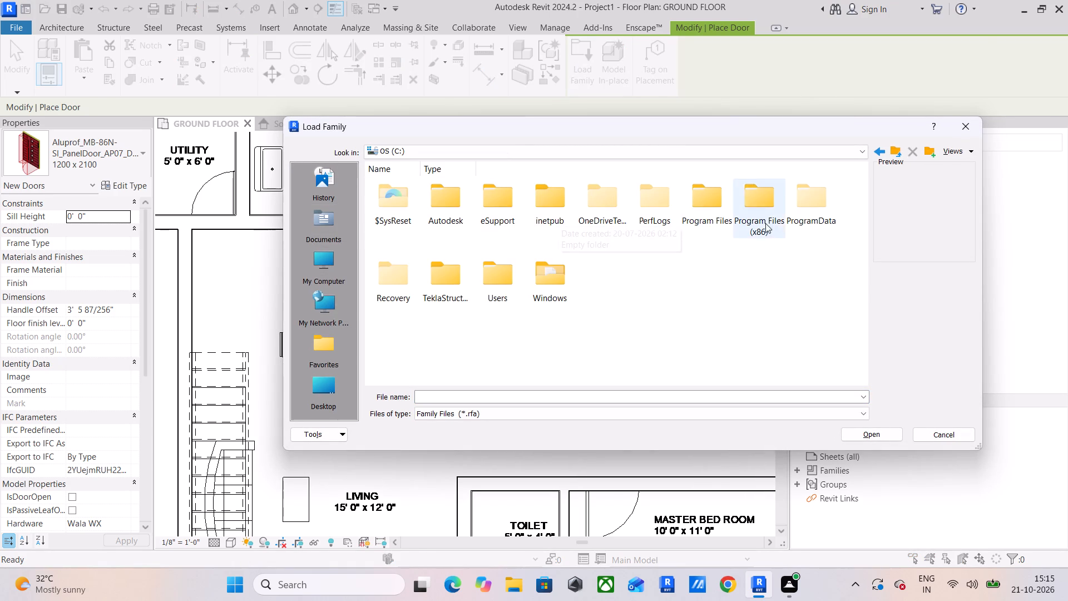
left_click(810, 214)
left_click_drag(810, 214, 774, 220)
double_click(461, 196)
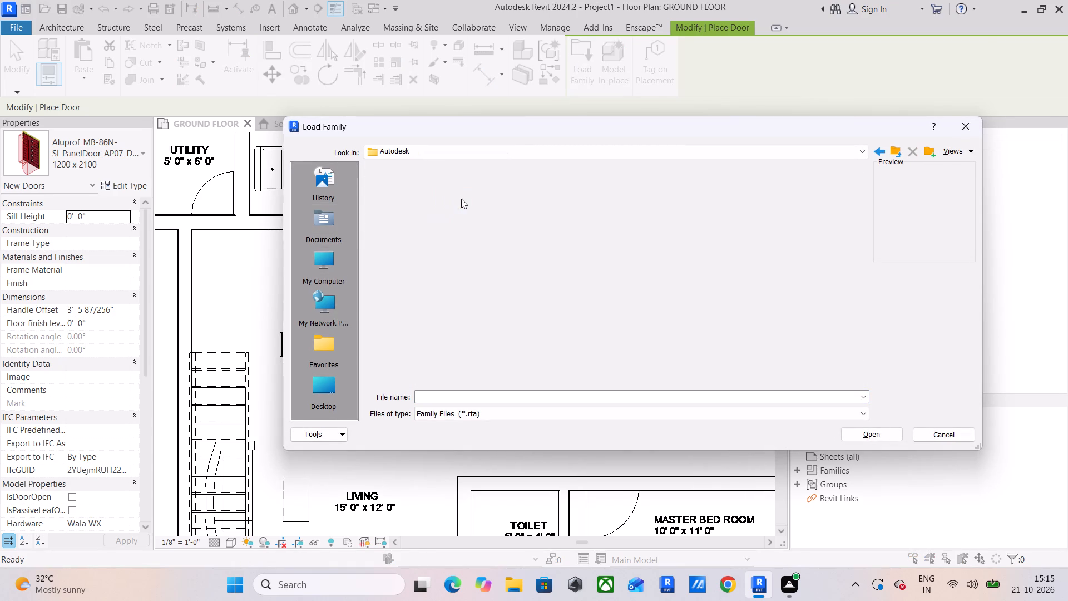
scroll(400, 288, "down", 1)
double_click(392, 347)
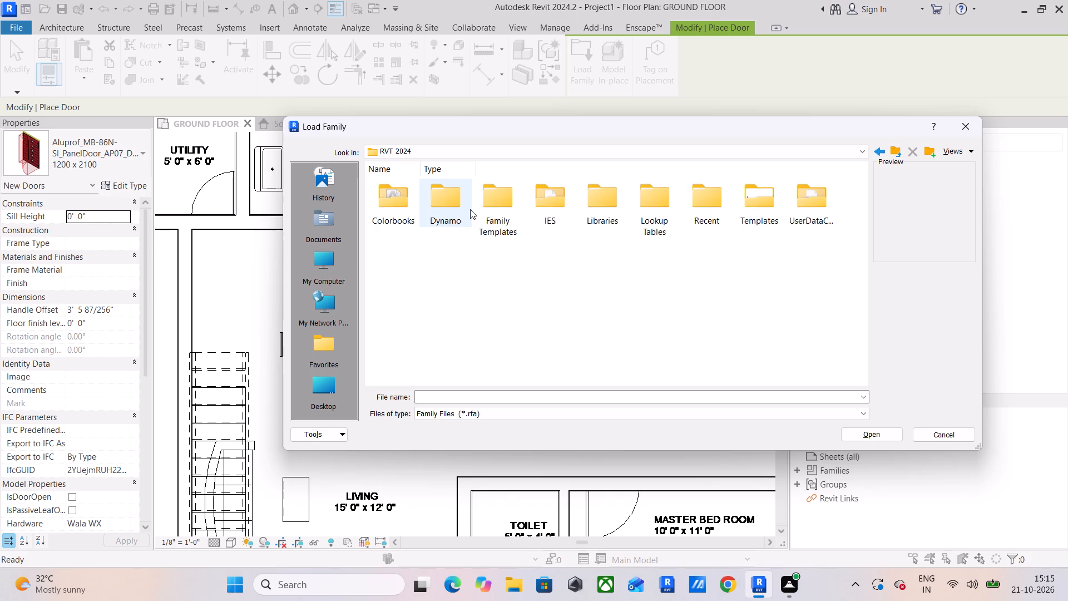
double_click(612, 200)
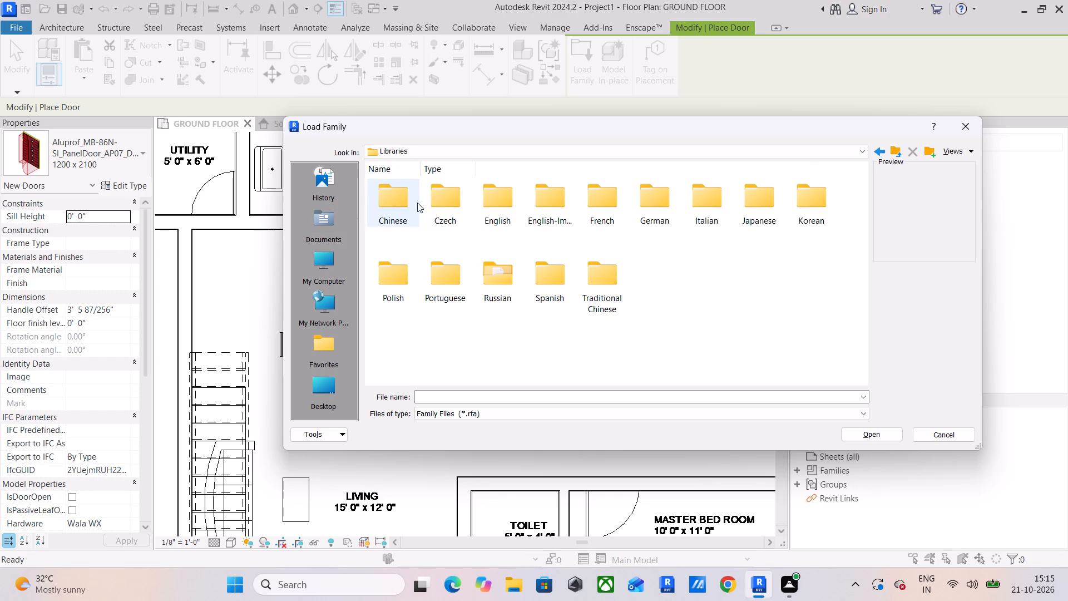
double_click(537, 215)
double_click(410, 197)
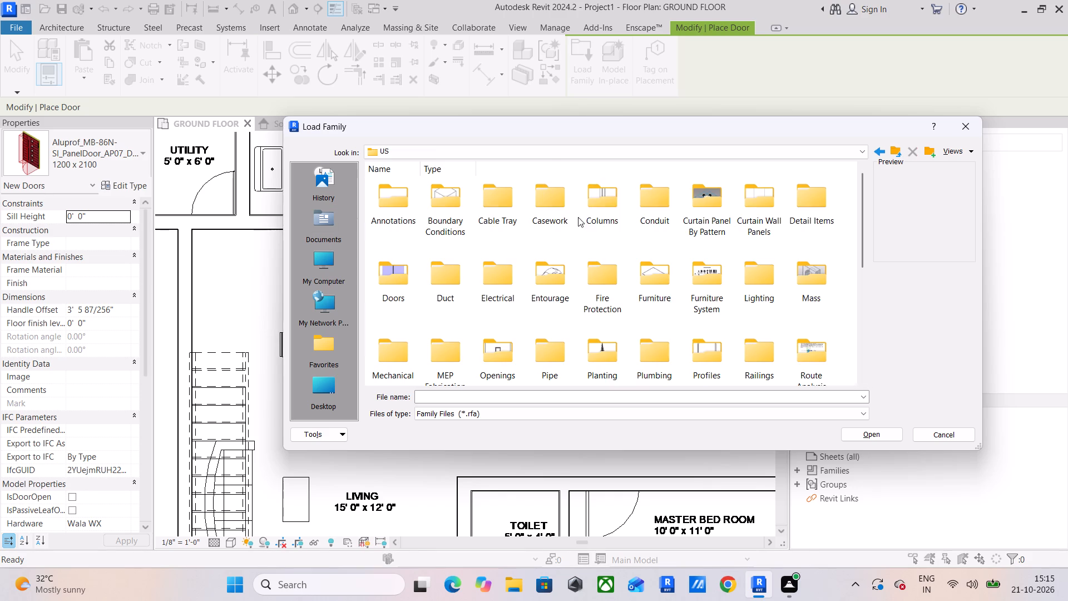
double_click(413, 288)
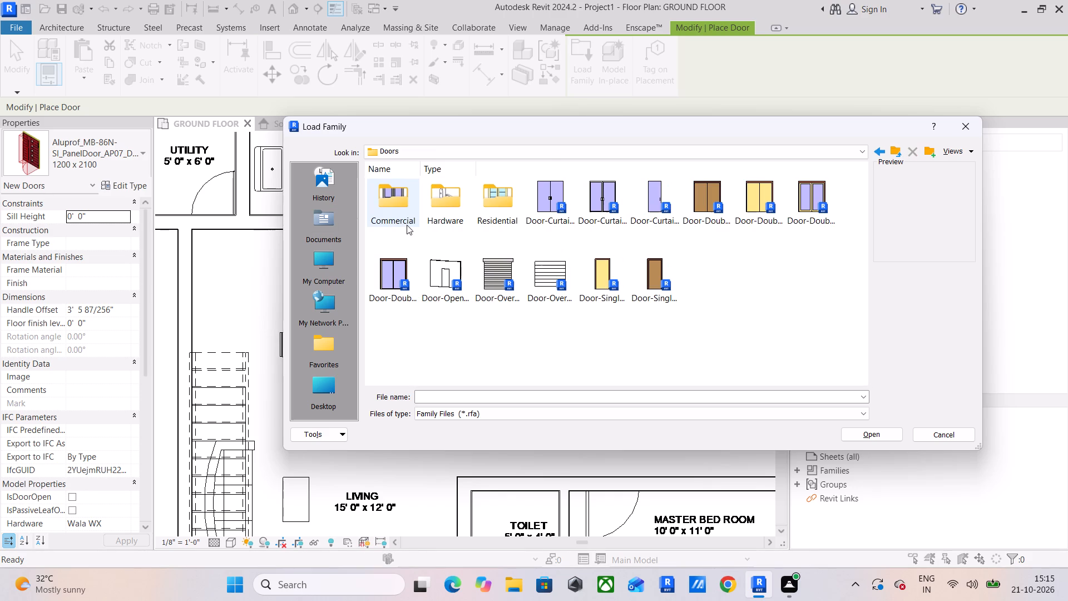
double_click(502, 196)
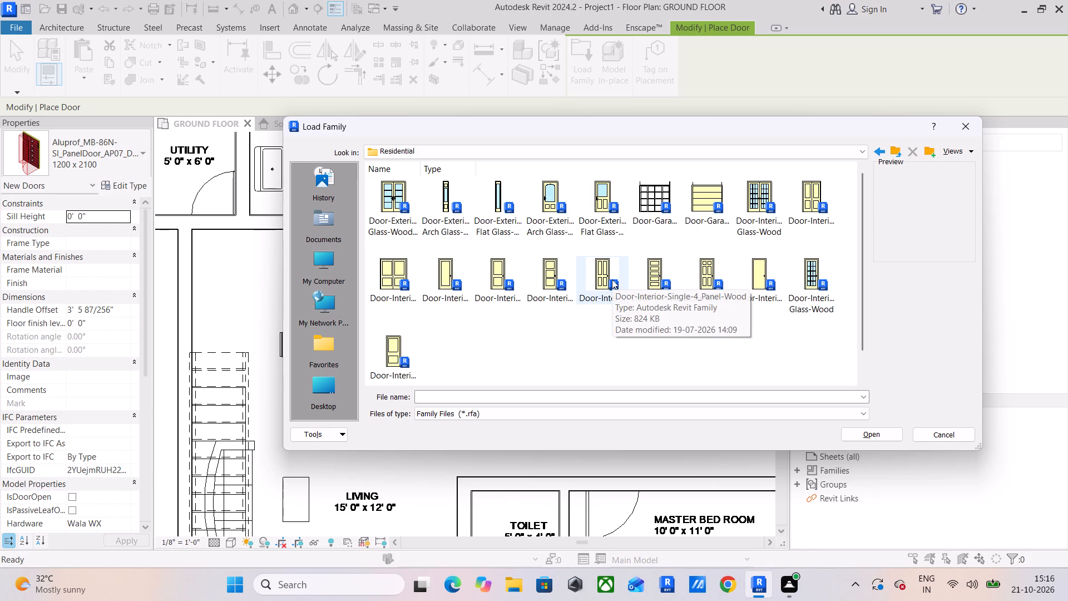
left_click(499, 282)
left_click(859, 436)
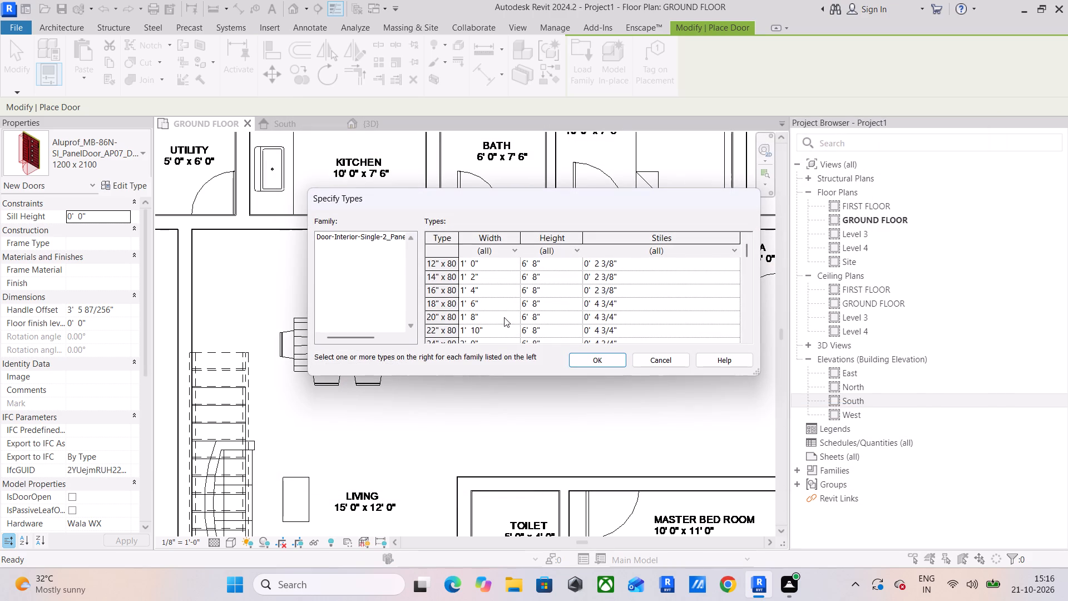
left_click(507, 302)
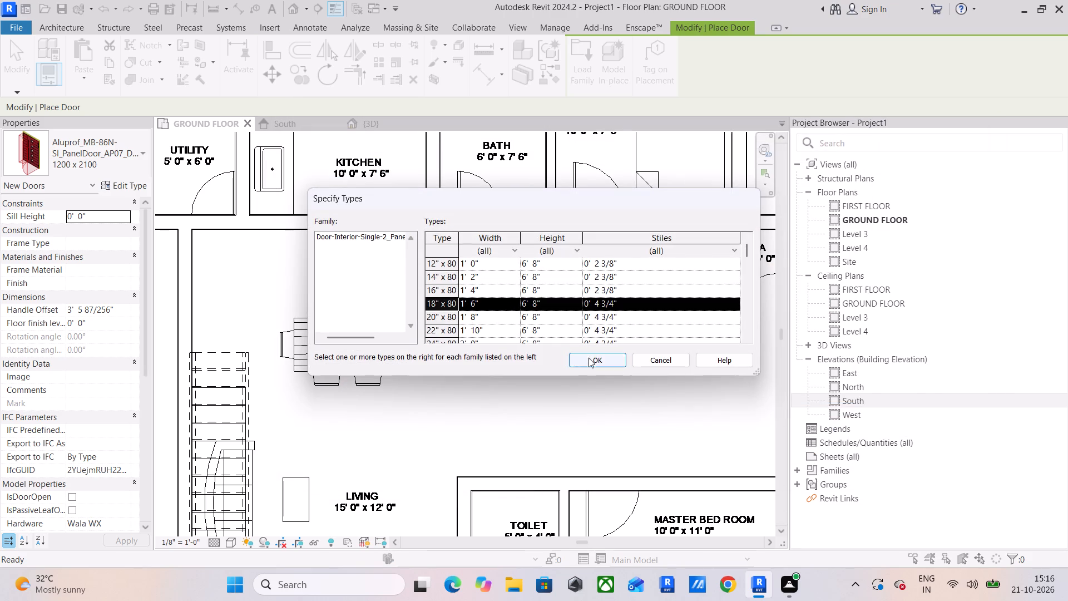
left_click(589, 358)
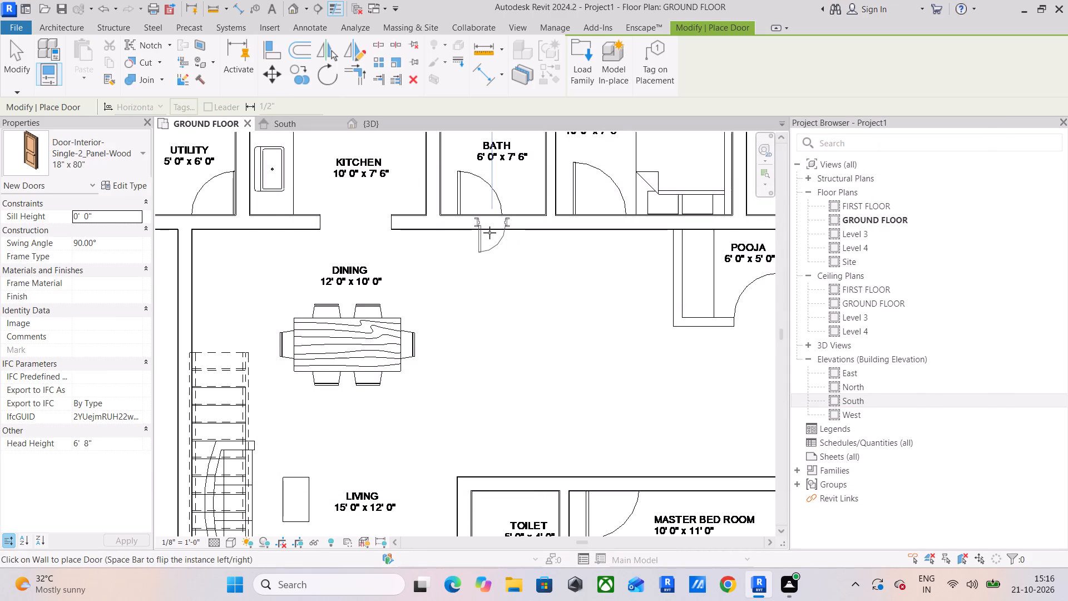
Set the loaded 2-panel wood door type's width to 3' and height to 7'.
left_click(139, 184)
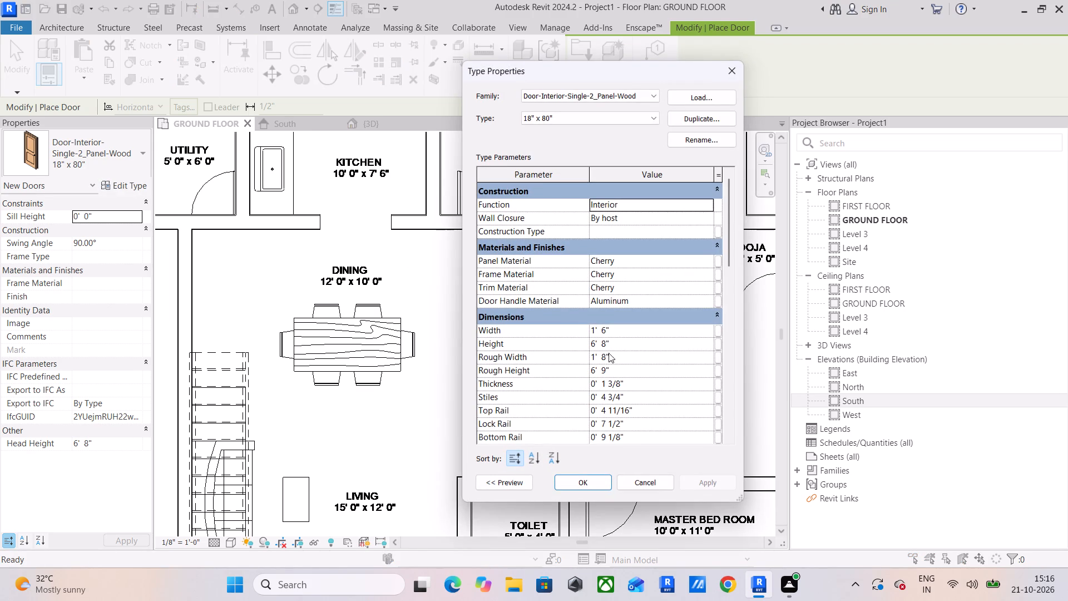
left_click(631, 332)
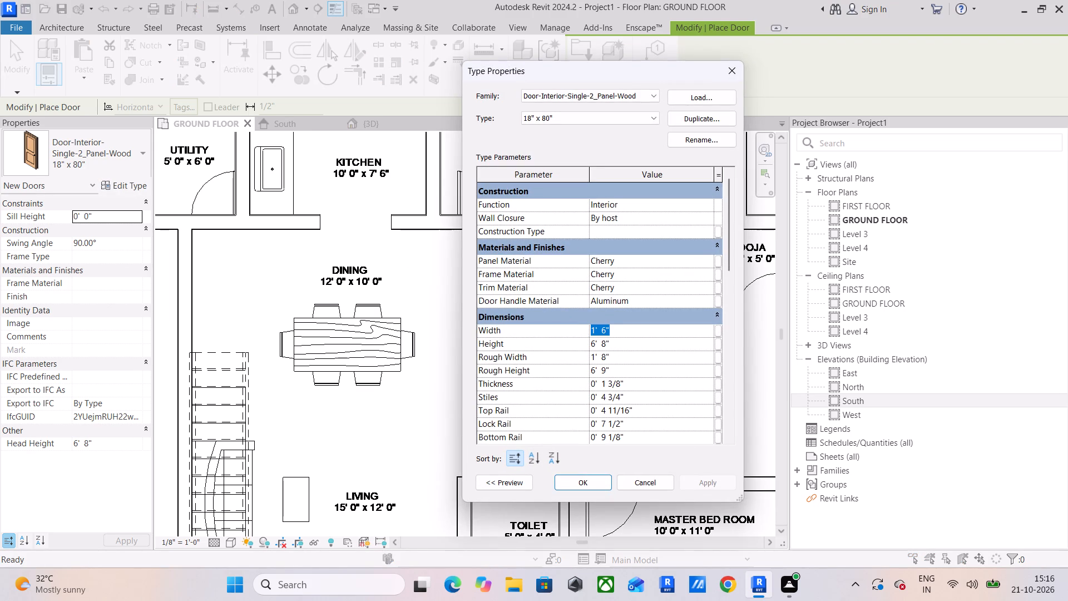
type("3'")
key("Return")
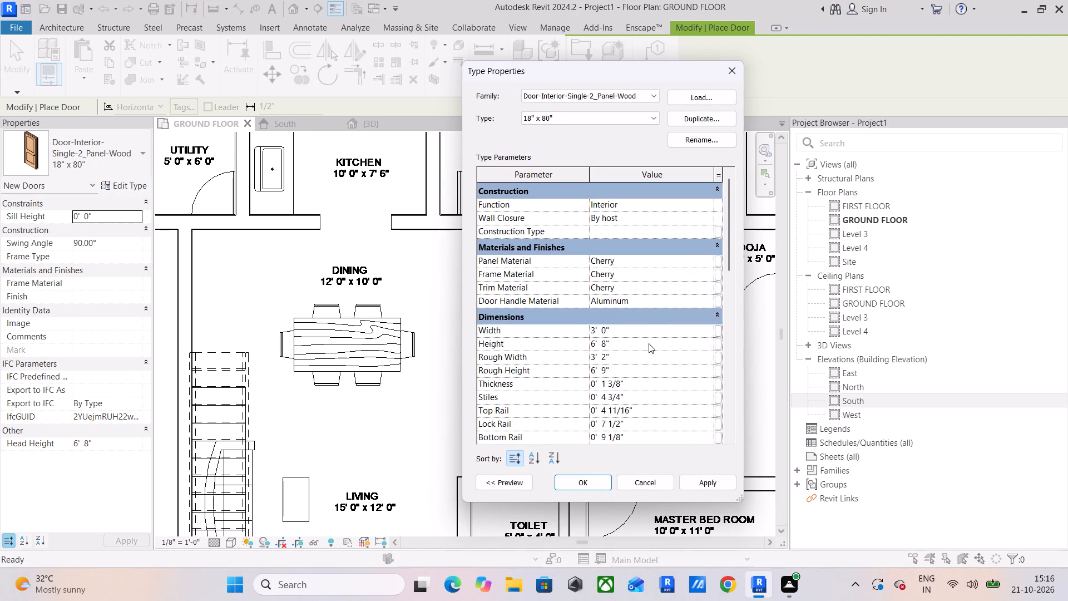
left_click(649, 344)
type("7'")
key("Return")
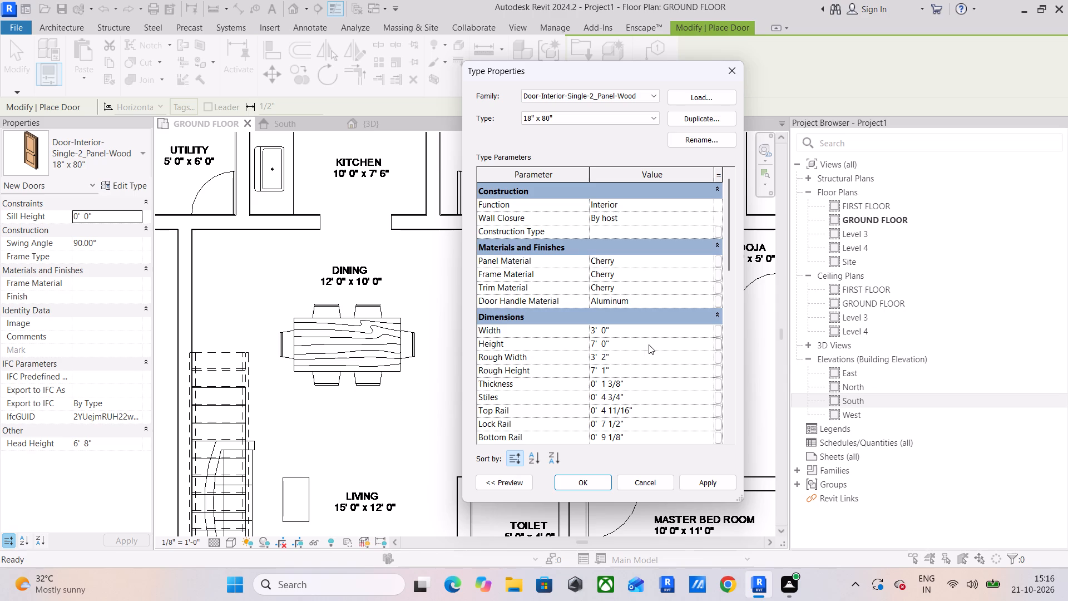
left_click(710, 481)
left_click(589, 482)
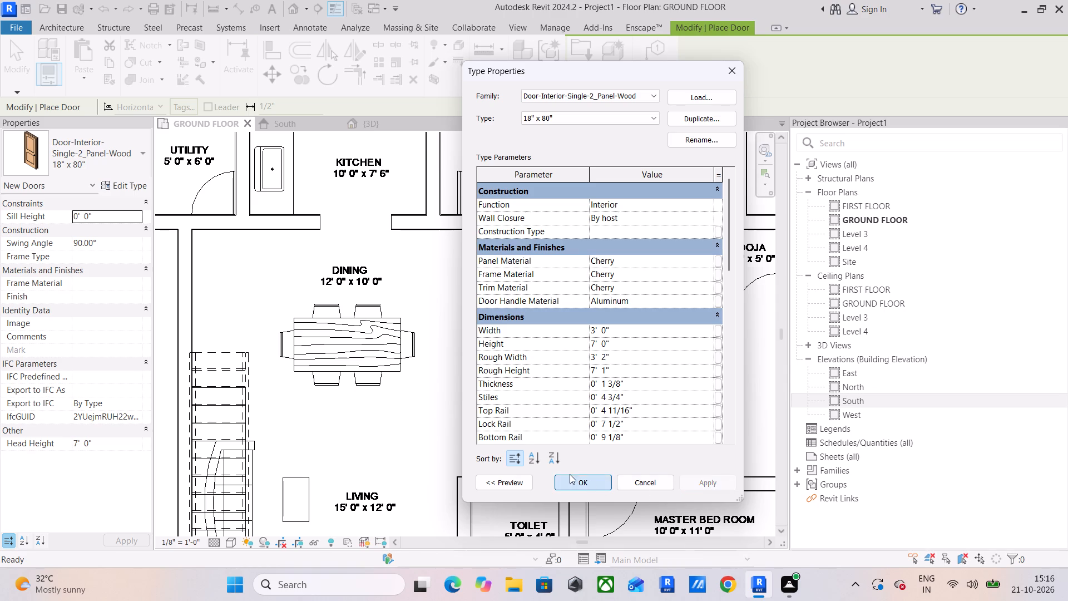
Place the 3' wood door in the bedroom's lower wall over the DWG door symbol, swing flipped to match, about 2' 3" from the bath partition.
middle_click_drag(542, 232, 310, 289)
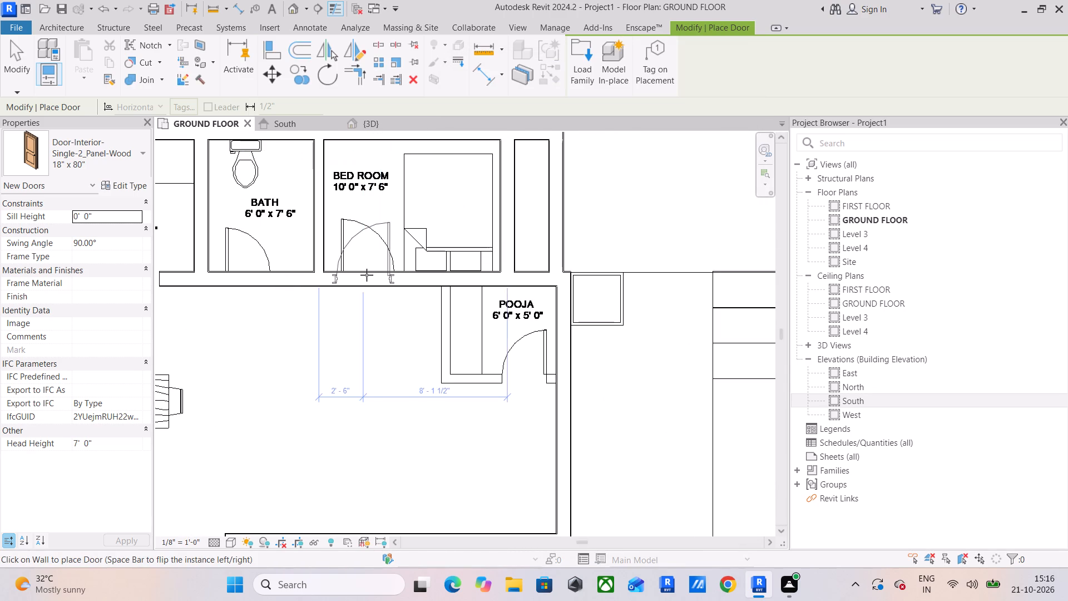
key("space")
scroll(368, 275, "up", 4)
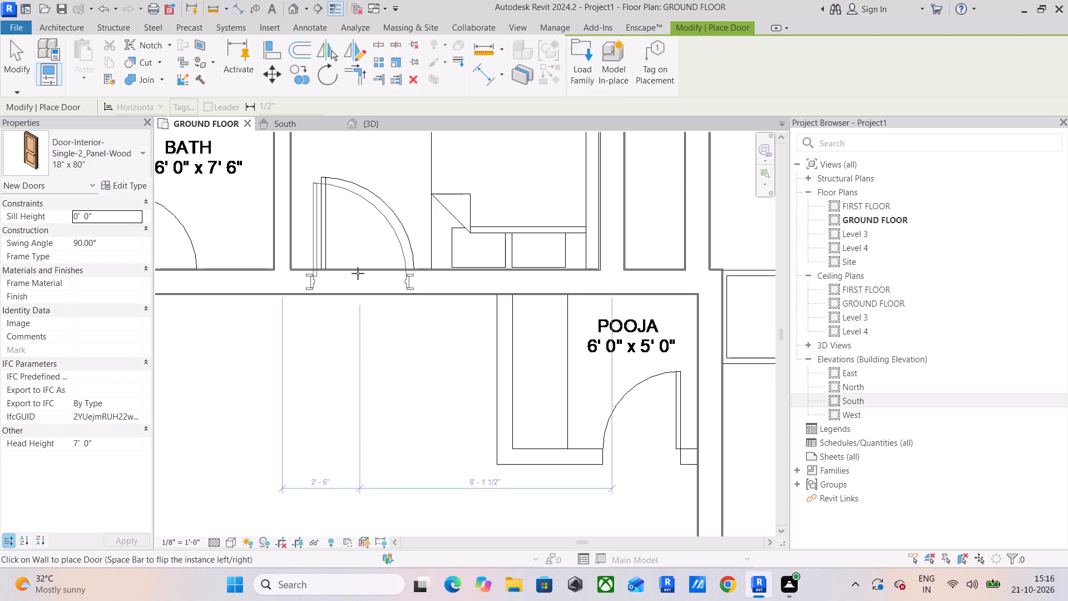
left_click(352, 275)
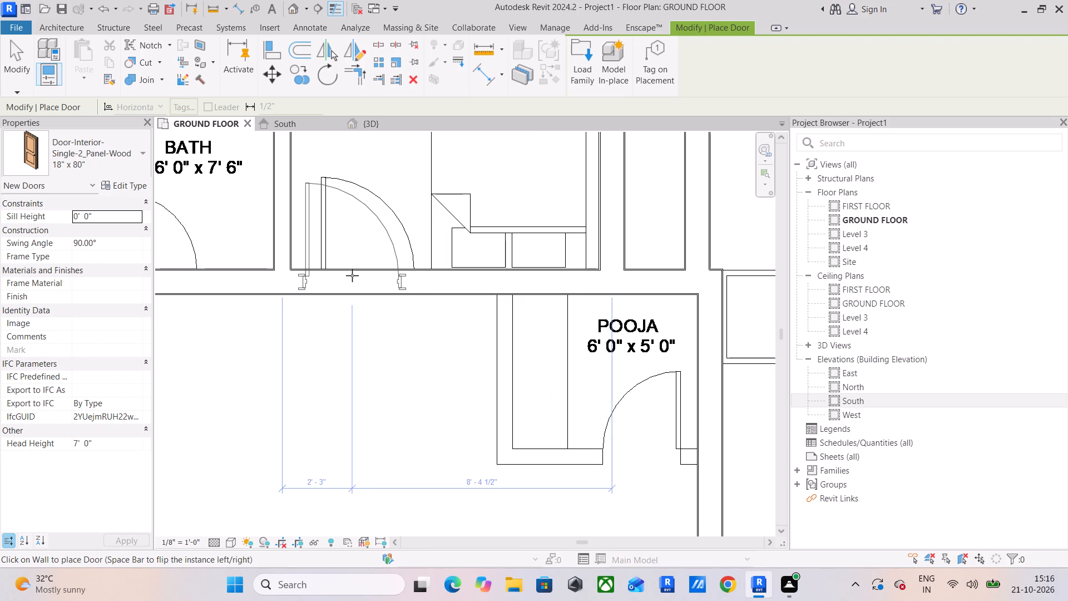
Place the 3' wood door in the master bedroom's upper wall, swing flipped to match the DWG symbol, about 2' from the toilet partition.
scroll(360, 297, "down", 4)
middle_click_drag(360, 297, 320, 145)
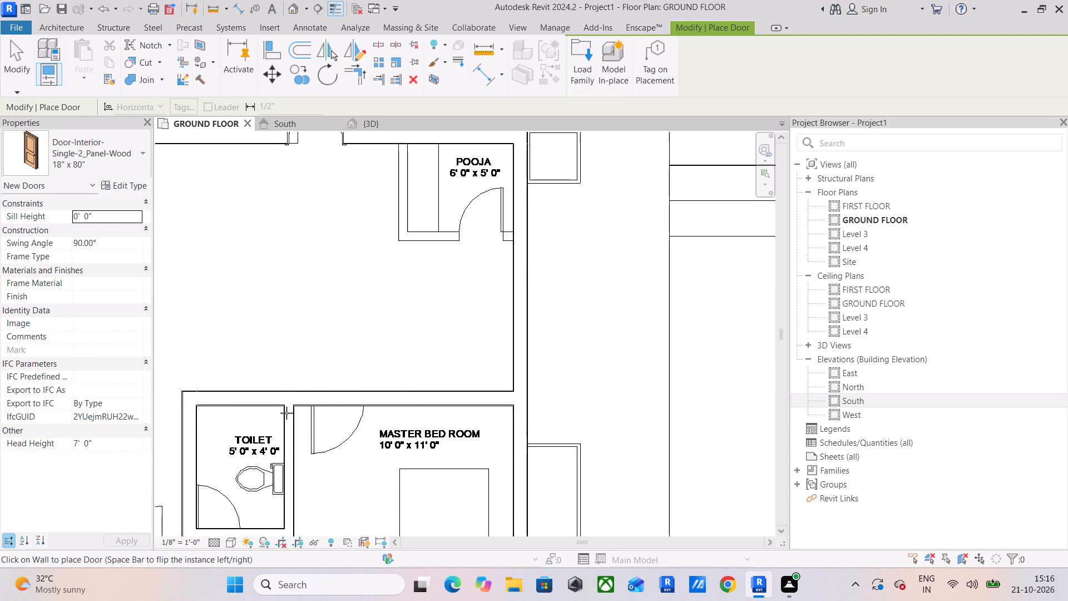
key("space")
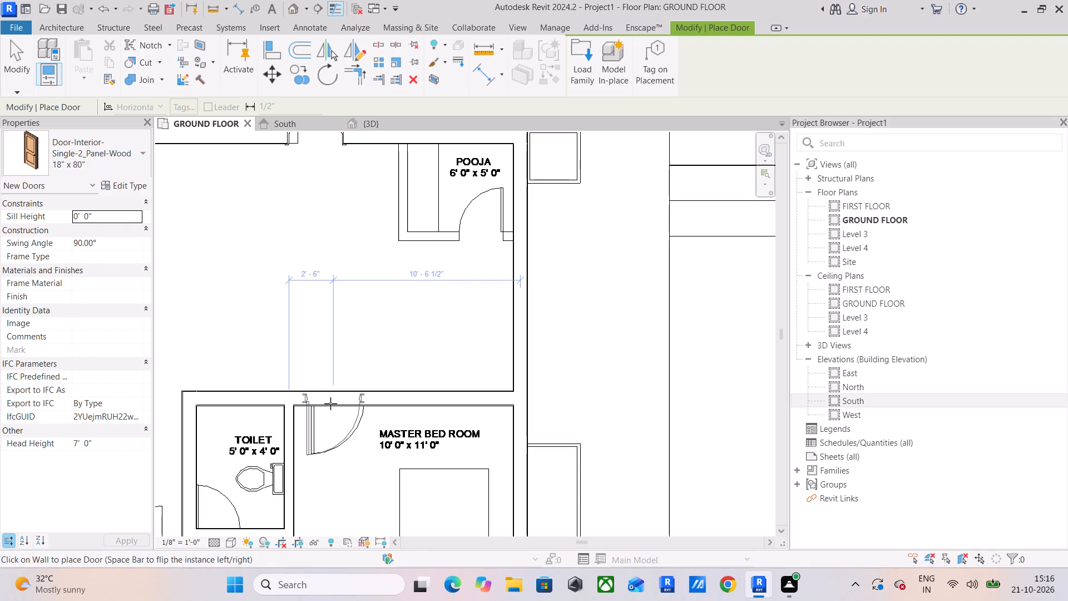
left_click(325, 403)
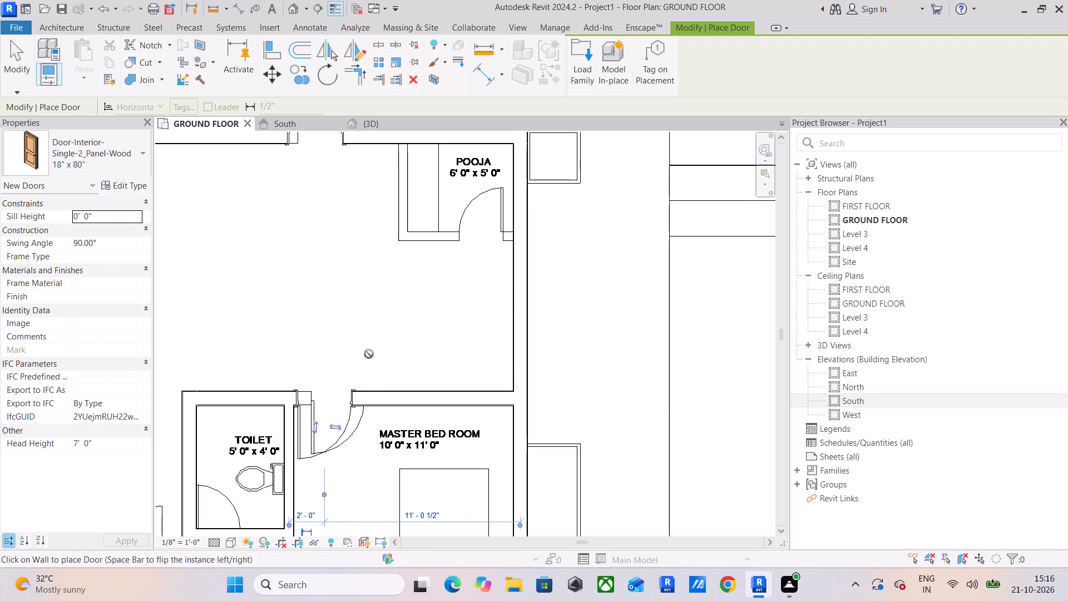
key("Escape")
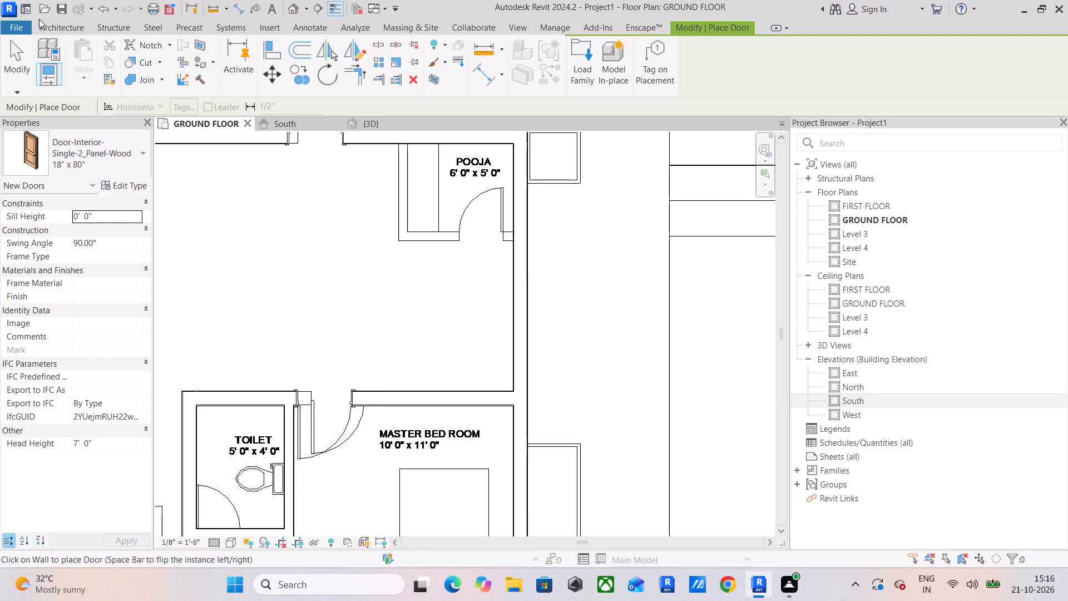
Duplicate the 2-panel wood door type as 2'6" and set its width to 2' 6".
scroll(227, 272, "down", 3)
middle_click_drag(275, 294, 523, 274)
middle_click_drag(359, 292, 358, 402)
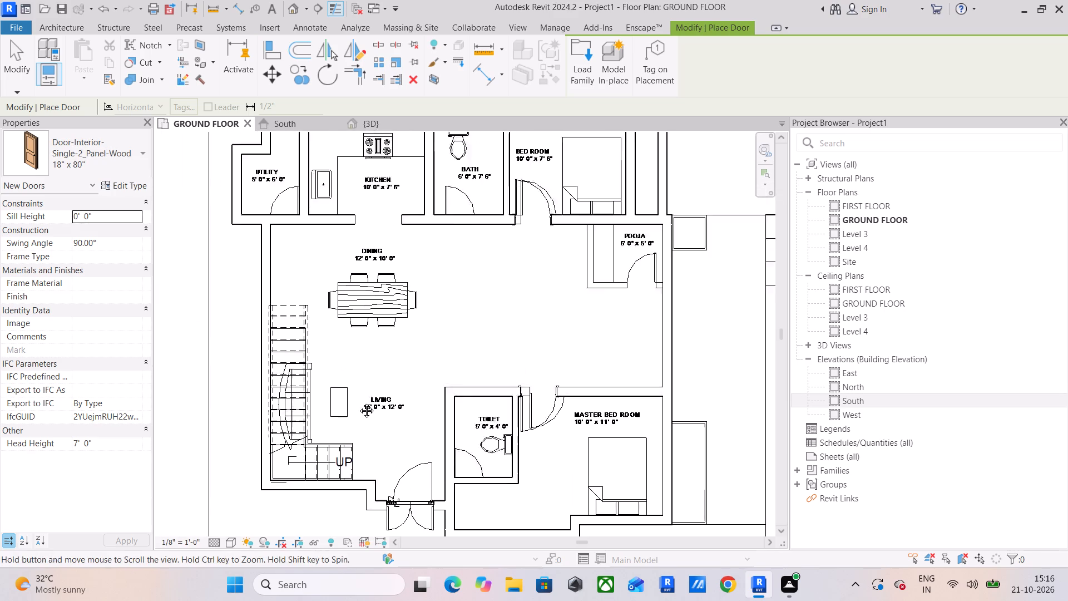
middle_click_drag(358, 402, 358, 426)
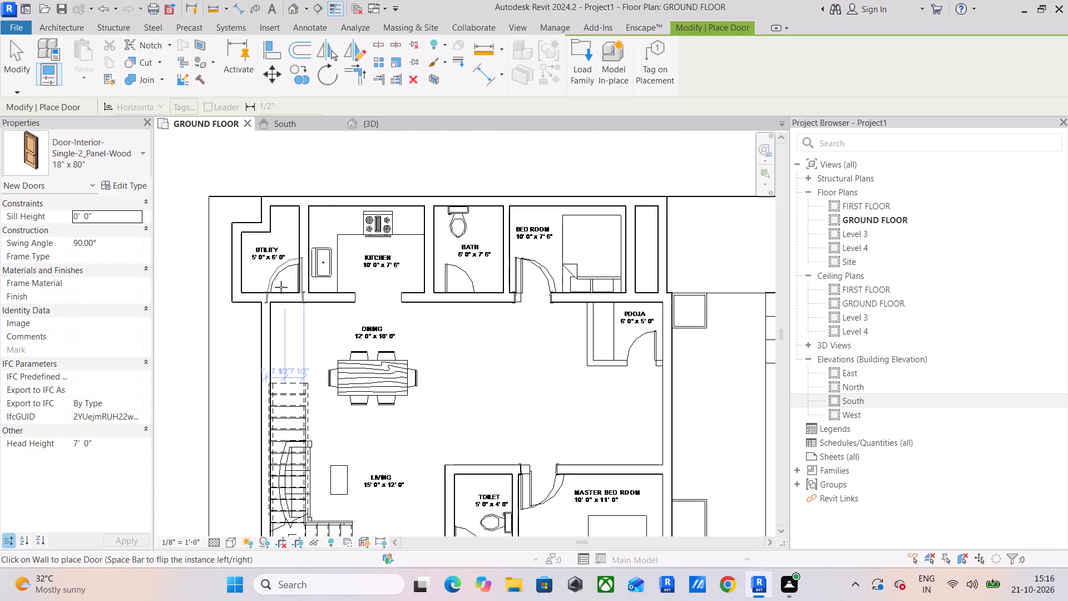
left_click(129, 180)
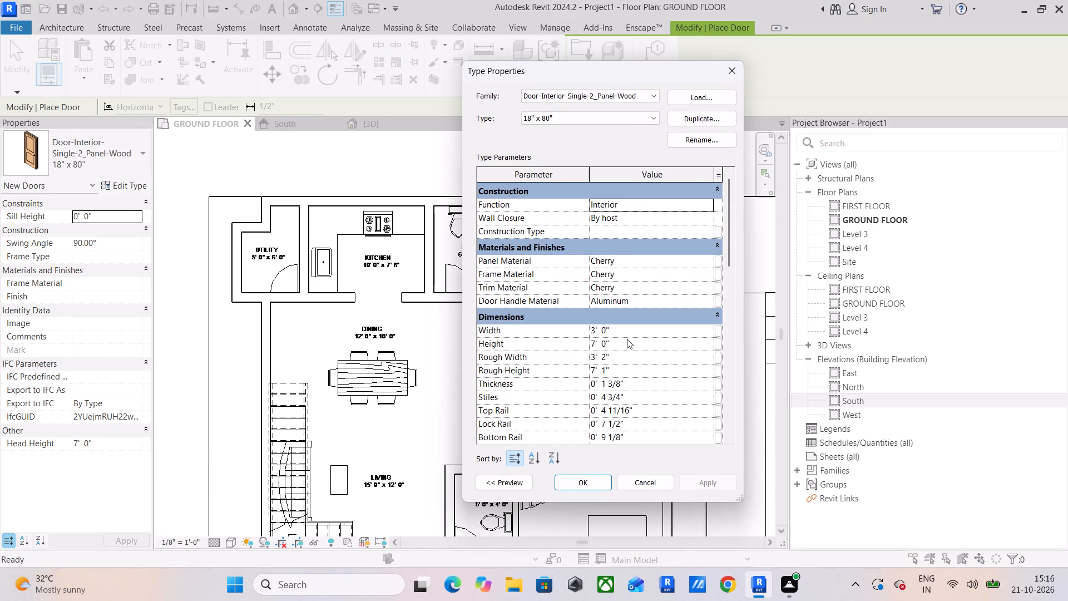
left_click(640, 327)
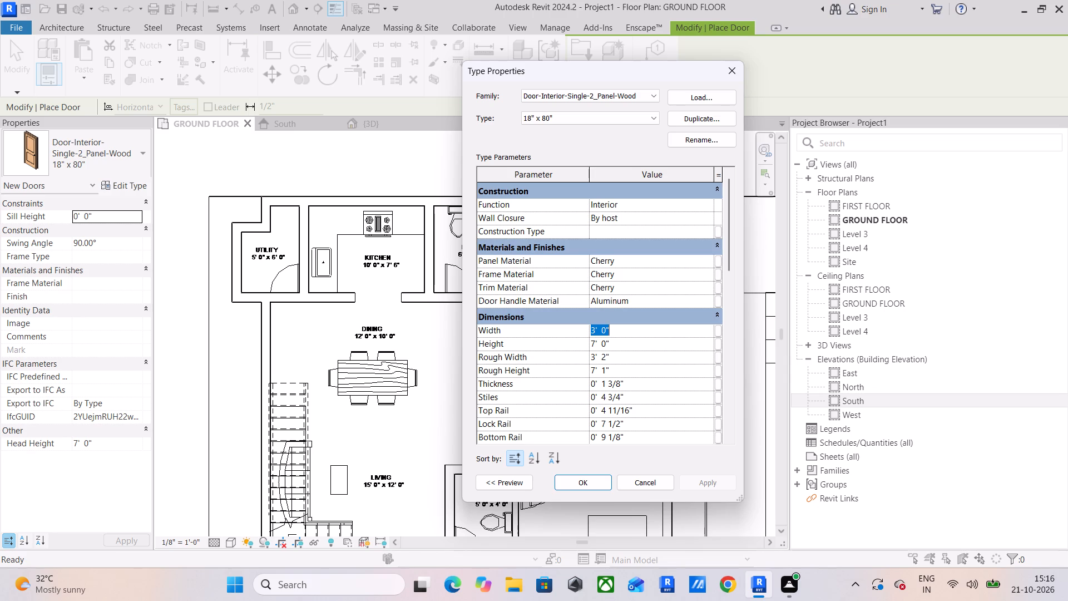
left_click(729, 116)
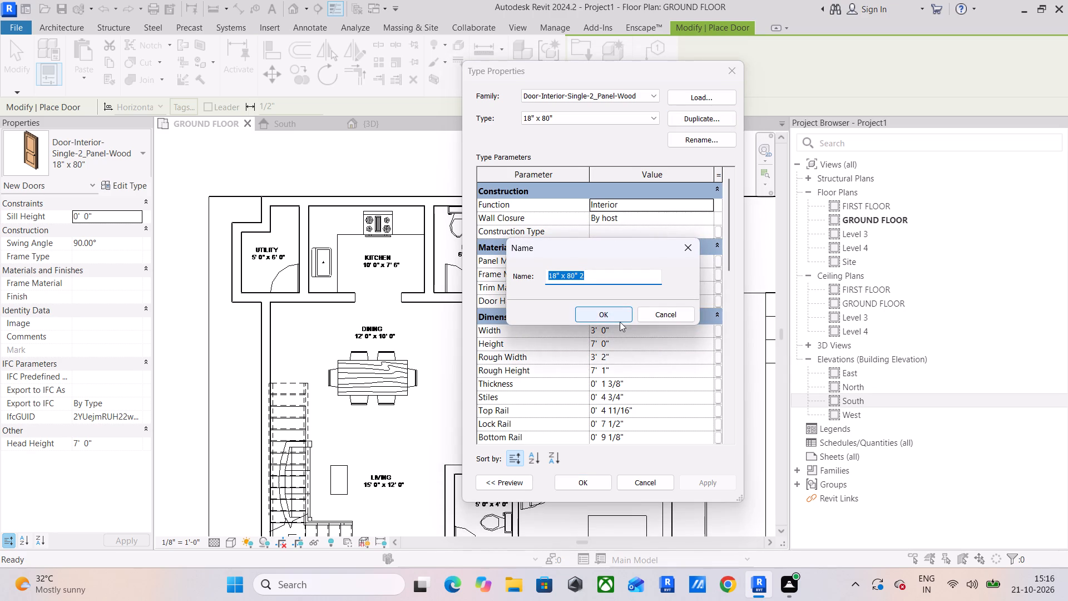
type("2'6\"")
key("Return")
left_click(621, 335)
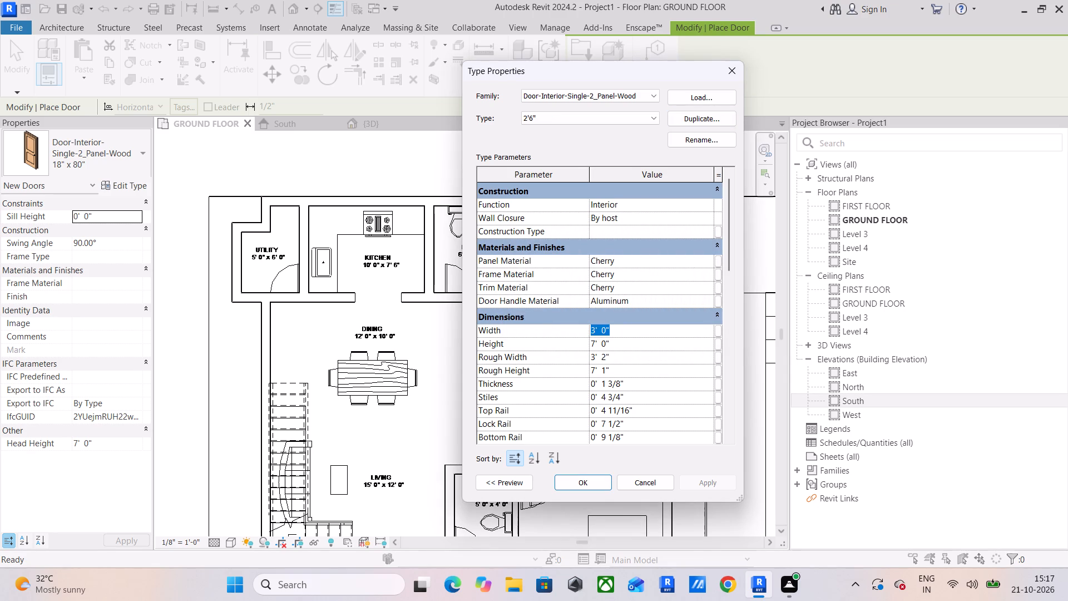
type("2'")
type("6\"")
key("Return")
left_click(696, 485)
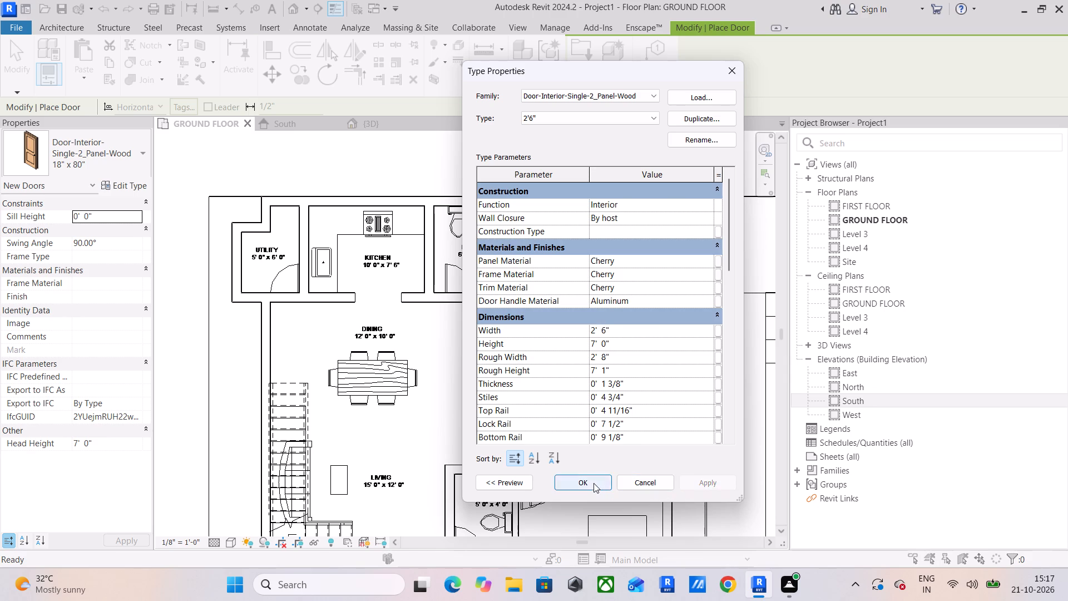
left_click(594, 483)
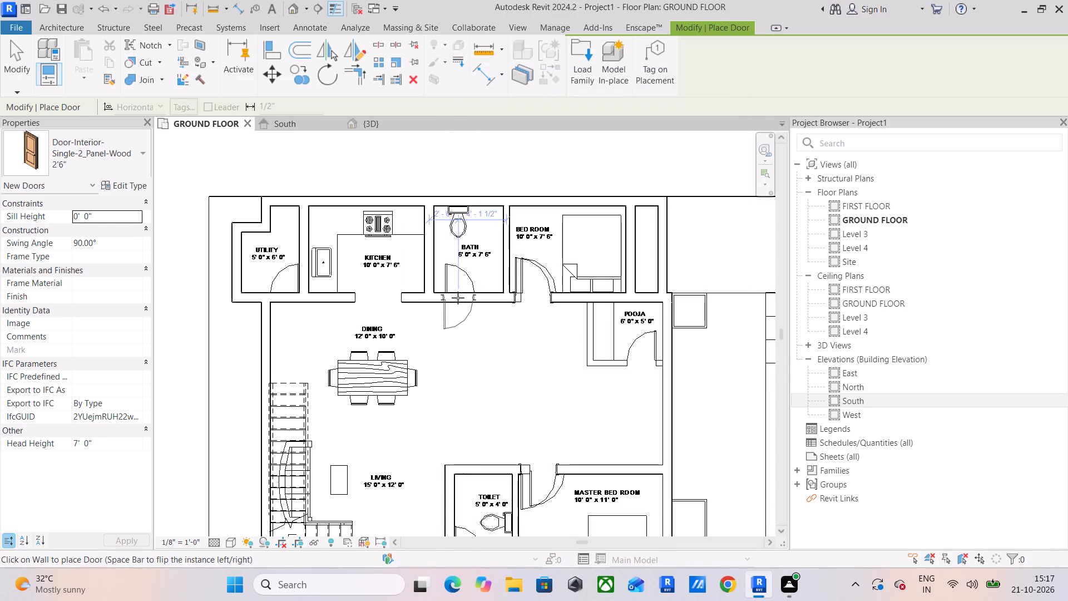
Place the 2'6" wood door in the bath's lower wall, swing flipped to match the DWG symbol, about 2' from the kitchen partition.
scroll(458, 298, "up", 3)
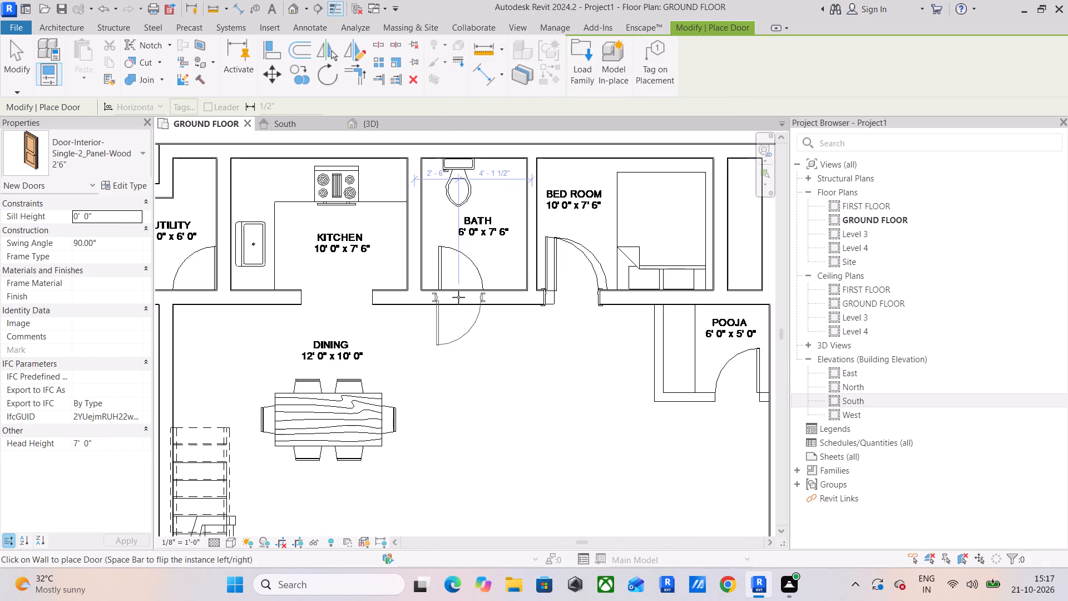
key("space")
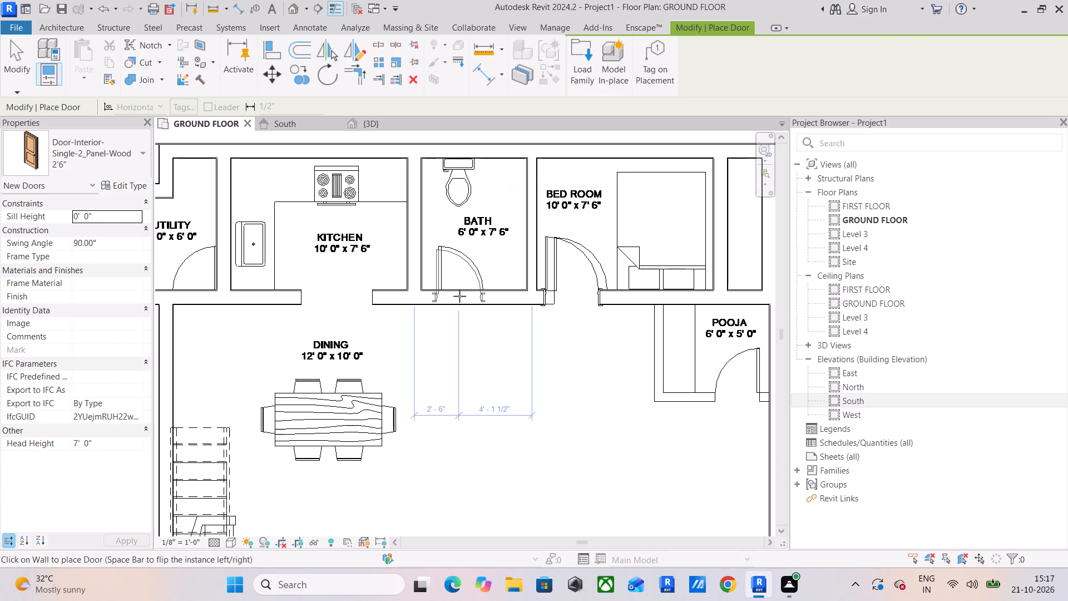
left_click(451, 294)
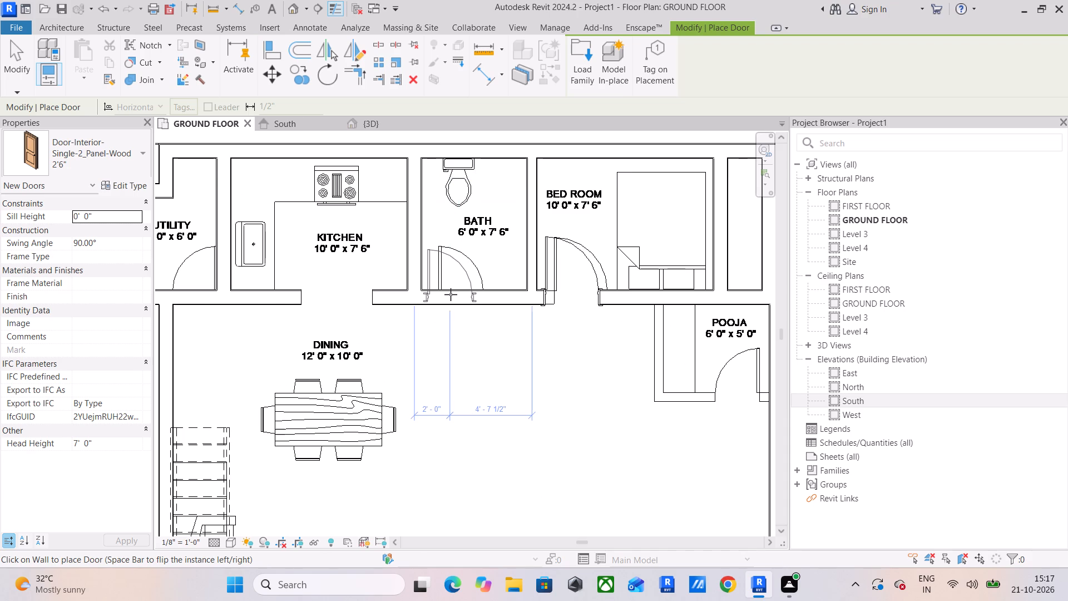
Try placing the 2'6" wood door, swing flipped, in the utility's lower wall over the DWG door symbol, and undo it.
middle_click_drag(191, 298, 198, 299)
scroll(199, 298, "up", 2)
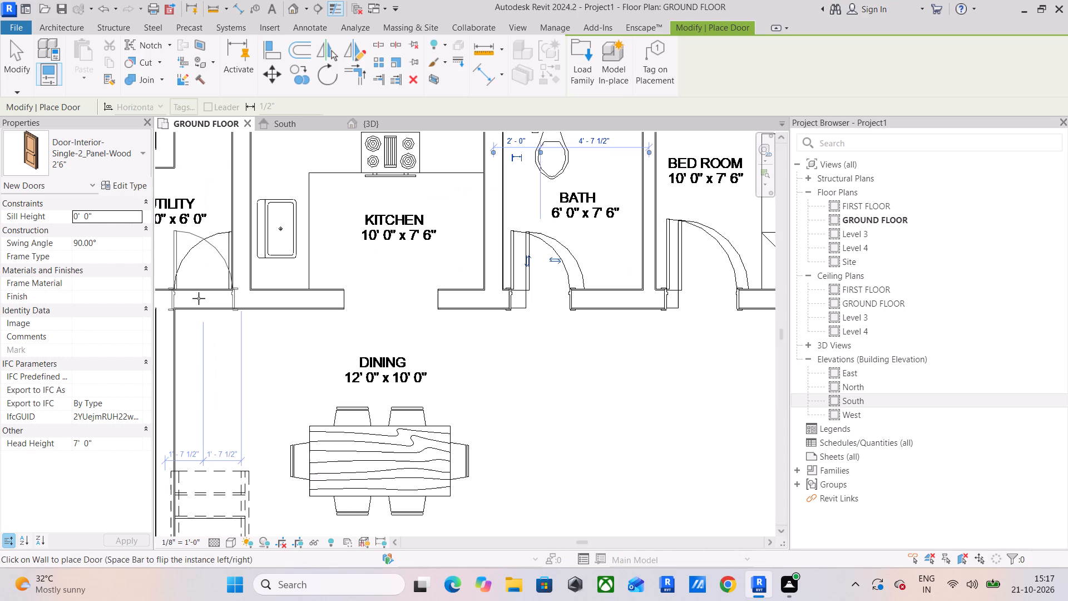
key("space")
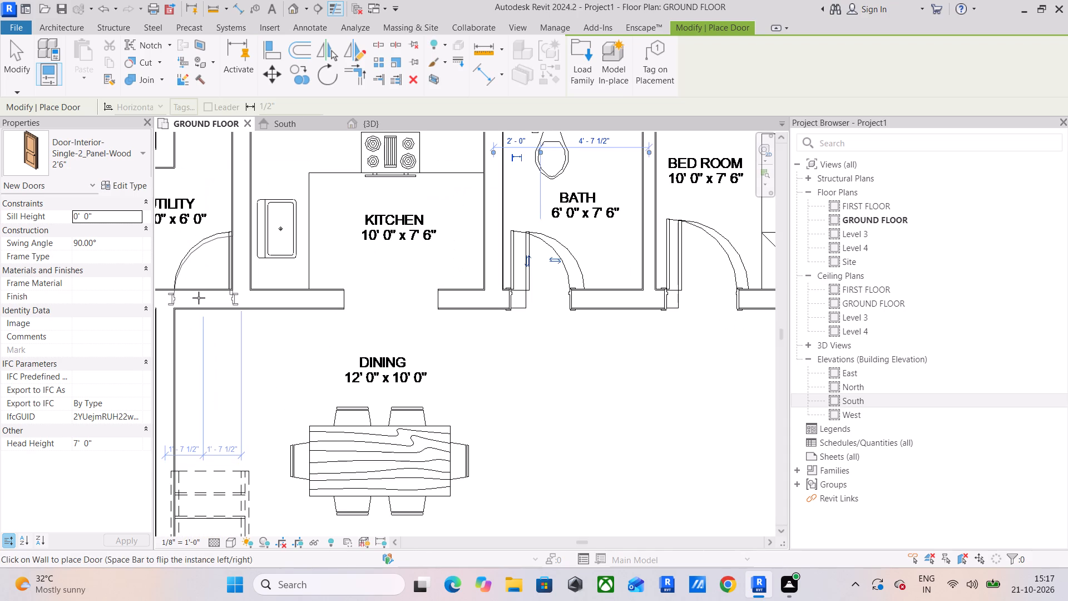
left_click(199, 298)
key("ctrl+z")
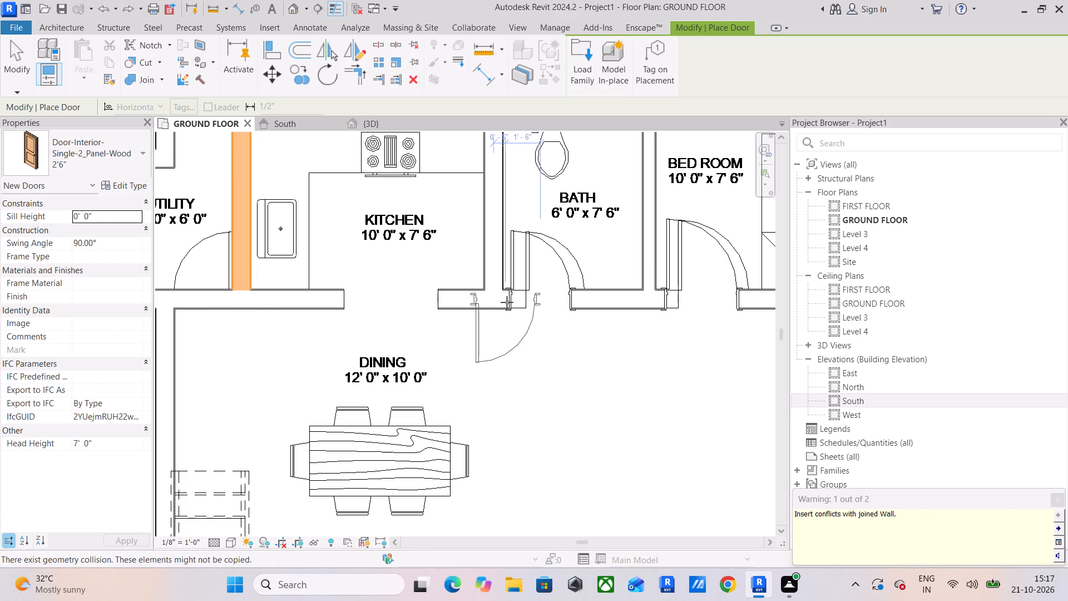
Load the Door-Double-Sliding family from the Doors library with its 68" x 84" type.
middle_click_drag(507, 302, 265, 306)
scroll(451, 297, "down", 3)
middle_click_drag(451, 302, 381, 249)
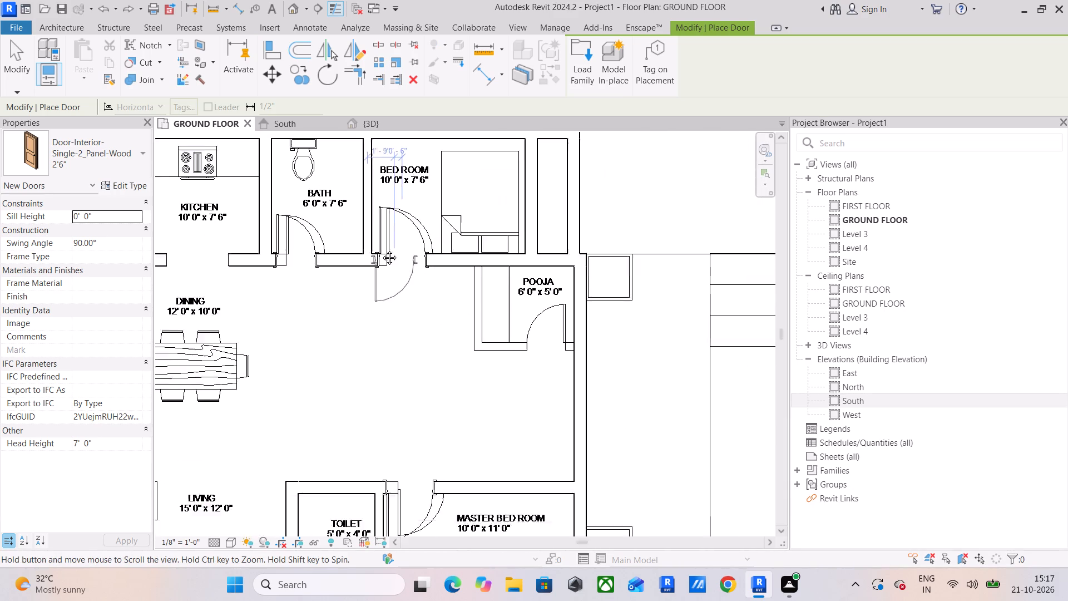
middle_click_drag(381, 249, 339, 185)
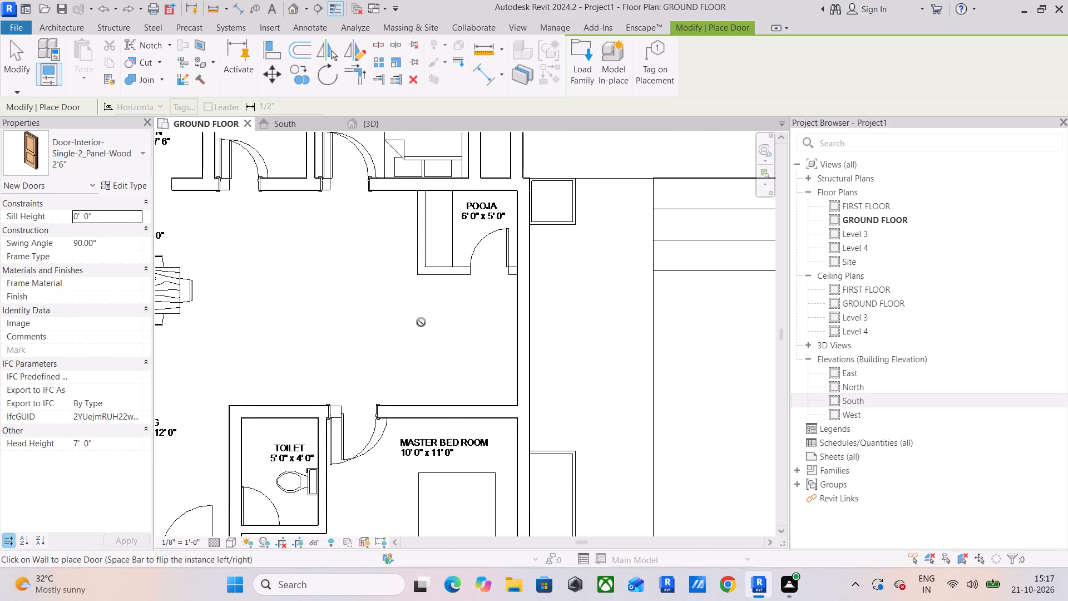
left_click(589, 66)
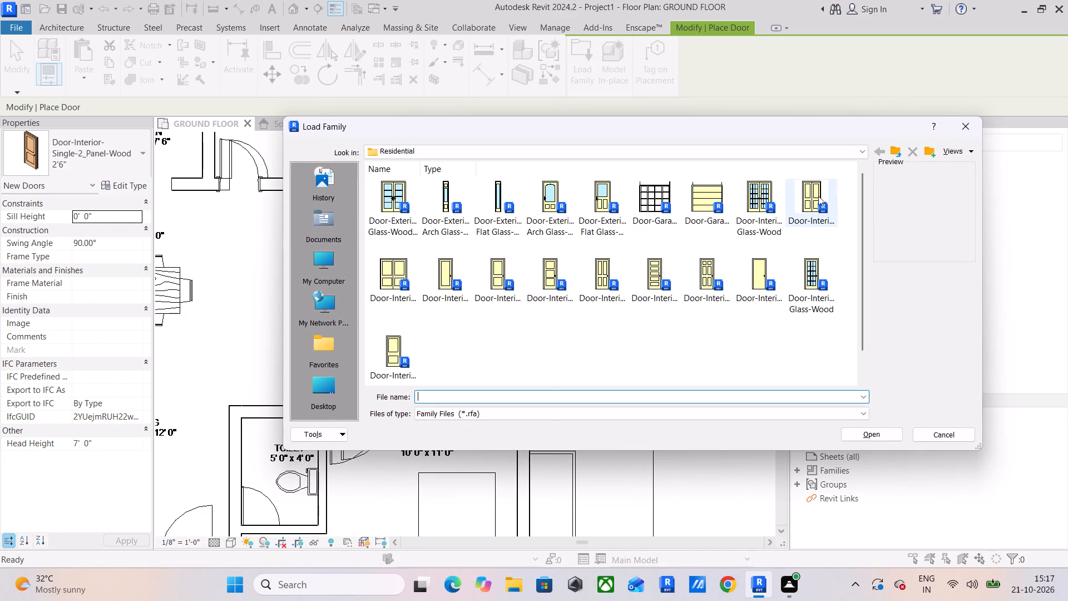
left_click(902, 158)
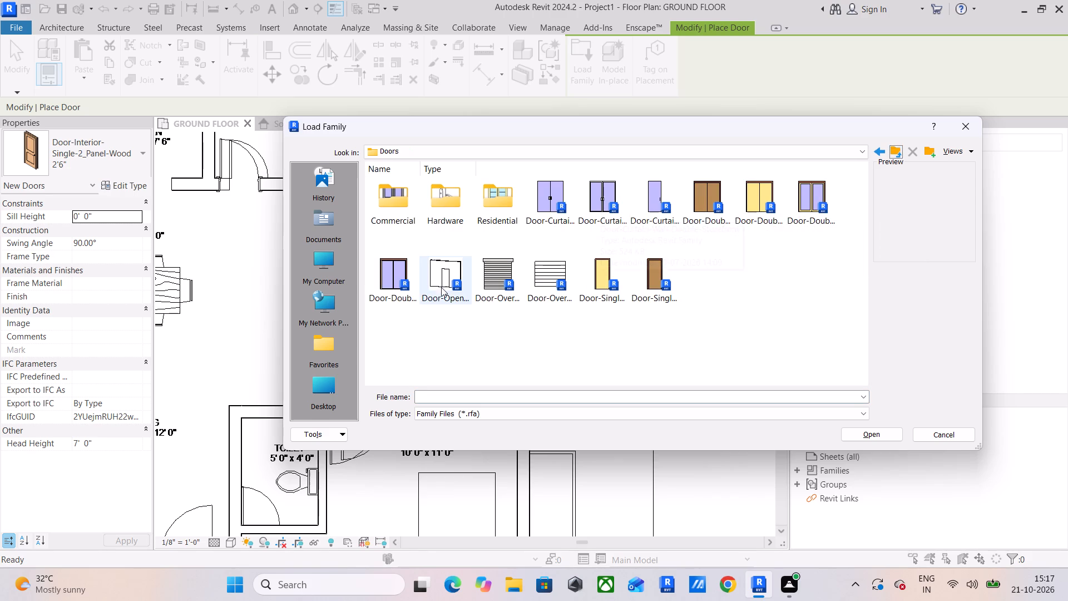
left_click(394, 275)
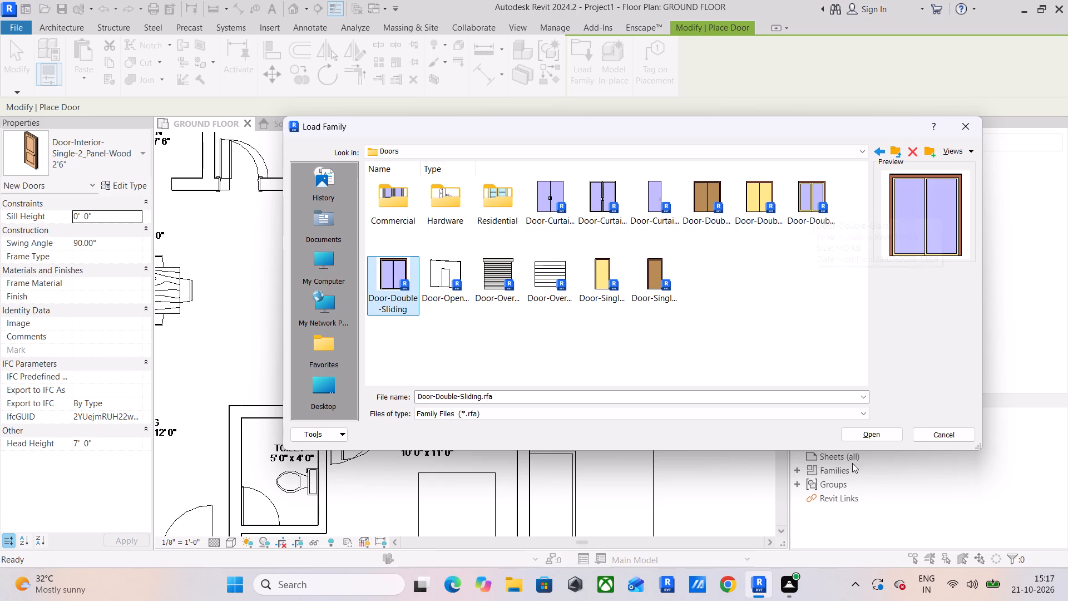
left_click(868, 429)
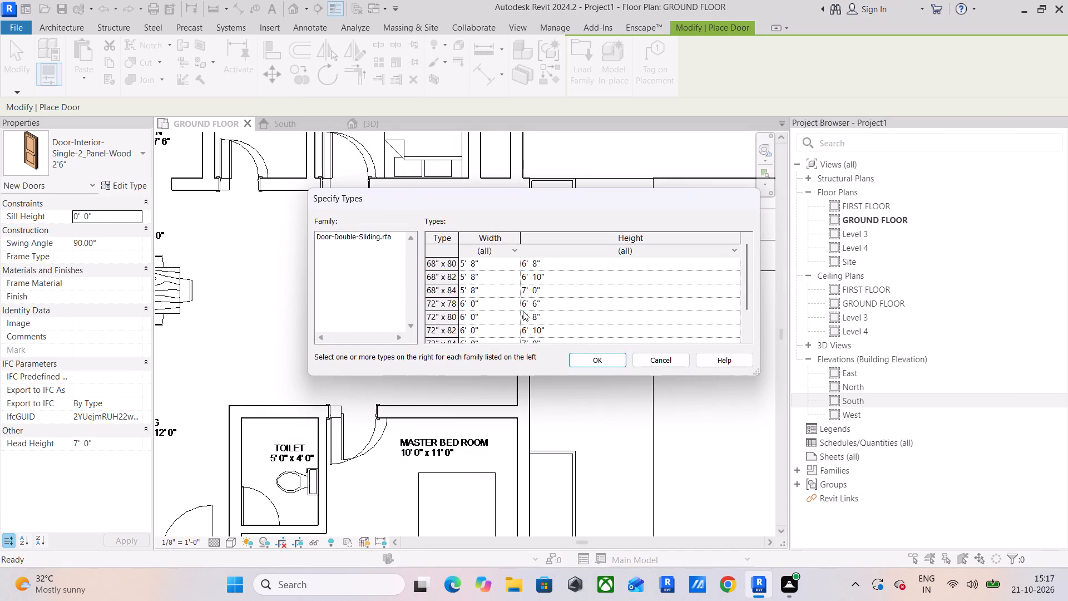
left_click(525, 312)
left_click(546, 291)
left_click(590, 363)
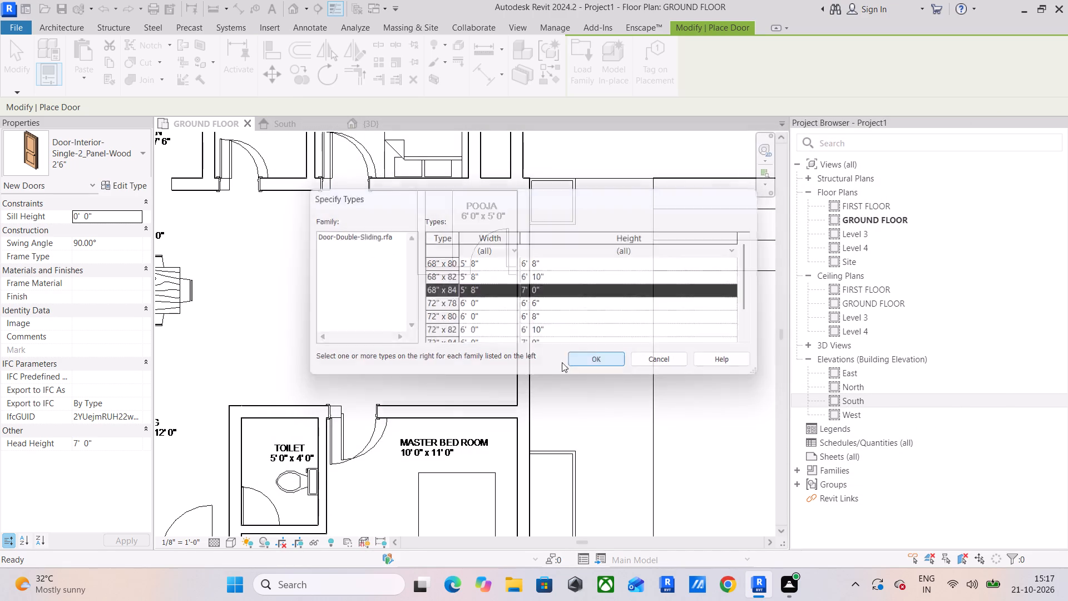
Set the double sliding door type's width to 6'.
left_click(135, 184)
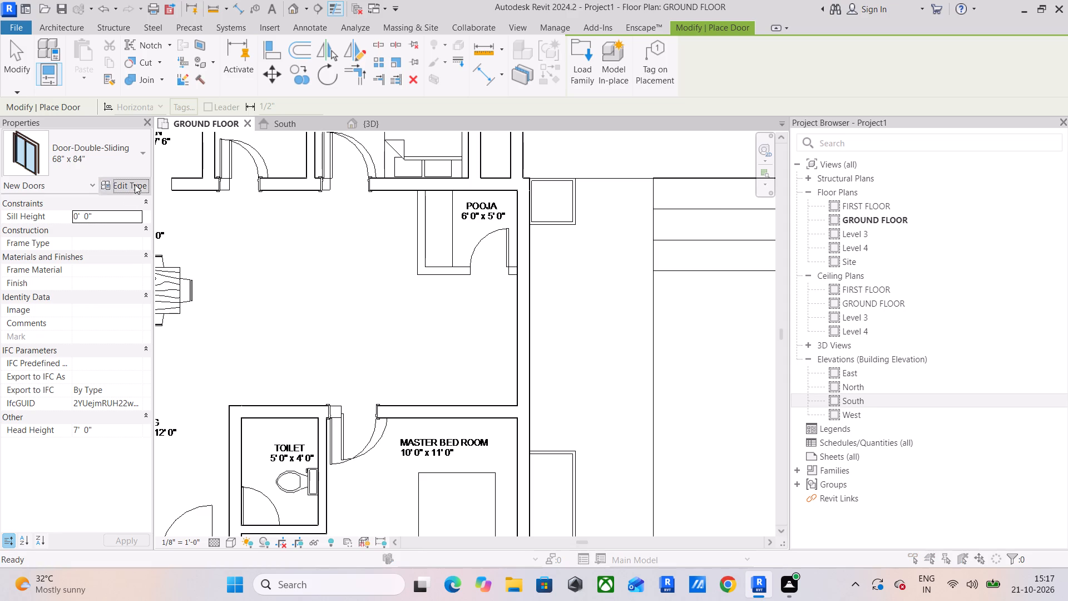
left_click(622, 317)
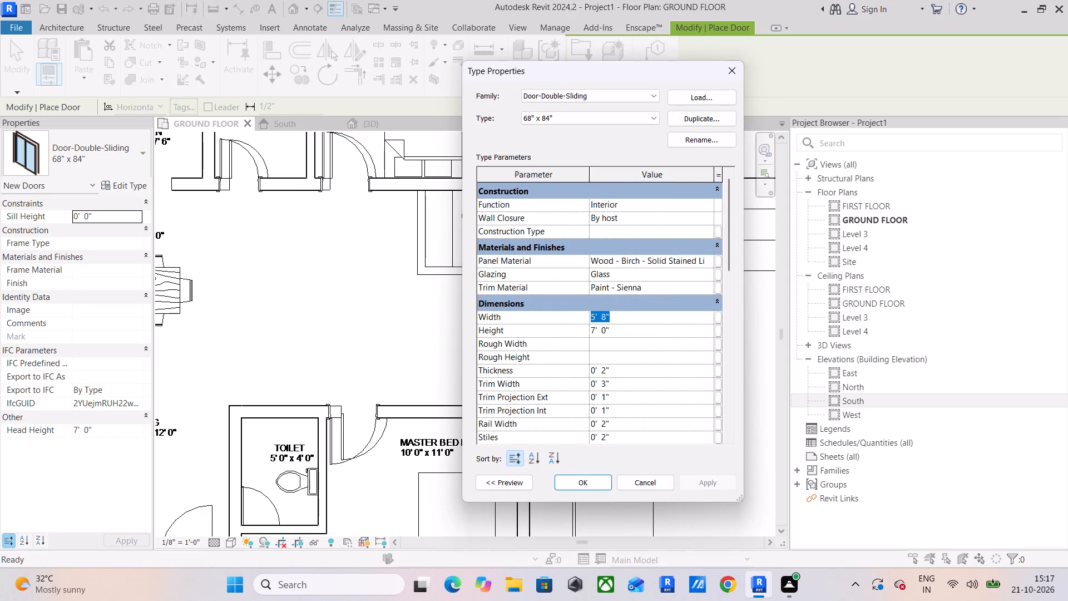
type("6'")
key("Return")
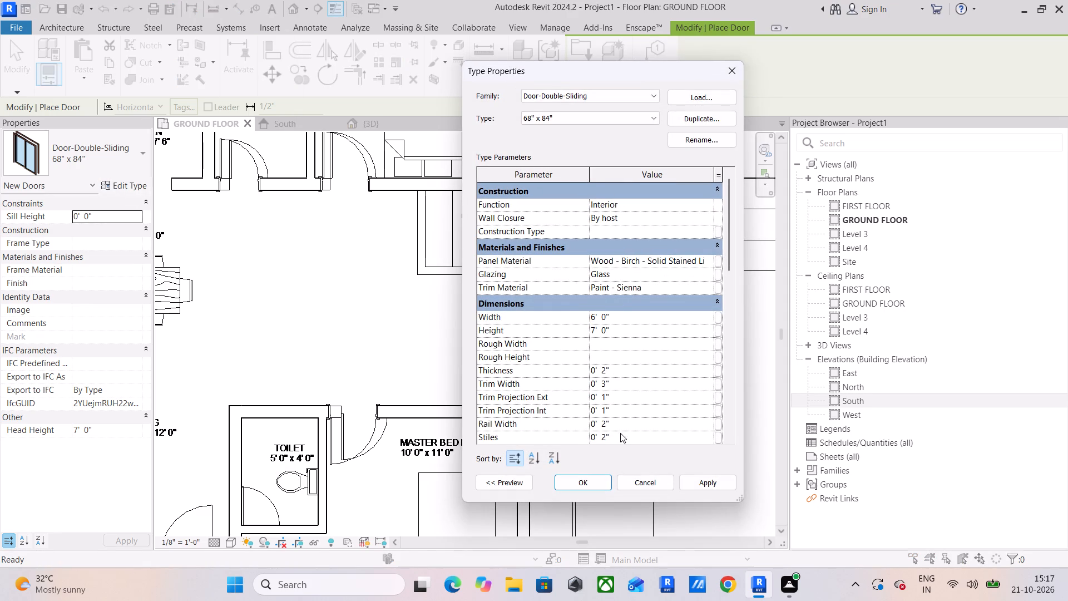
left_click(696, 483)
left_click(575, 482)
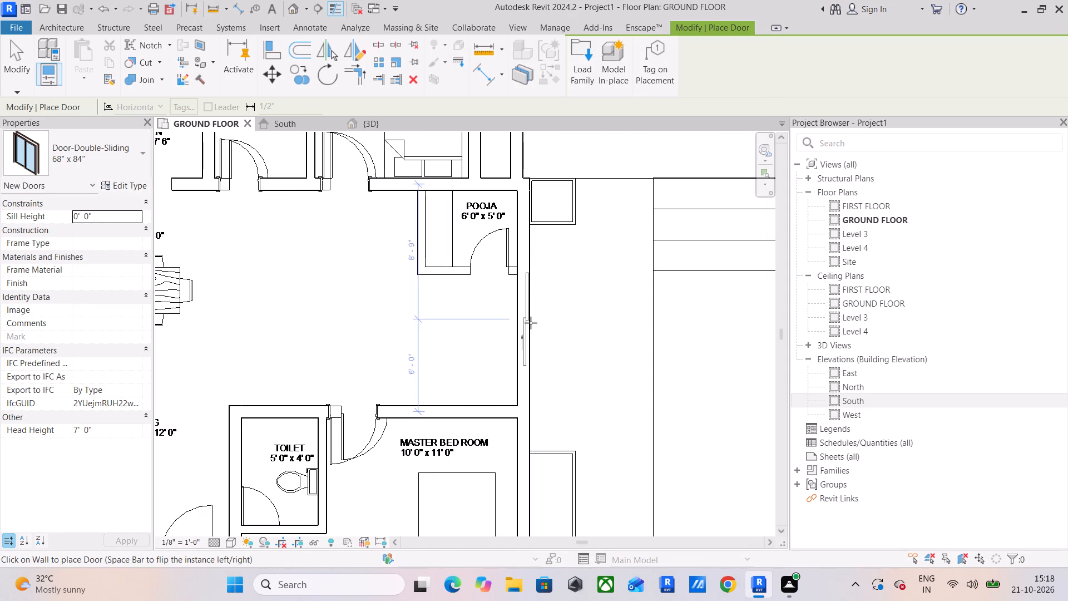
Place the double sliding door in the exterior wall between pooja and master bedroom, centred about 5' from the master bedroom's upper wall.
left_click(526, 336)
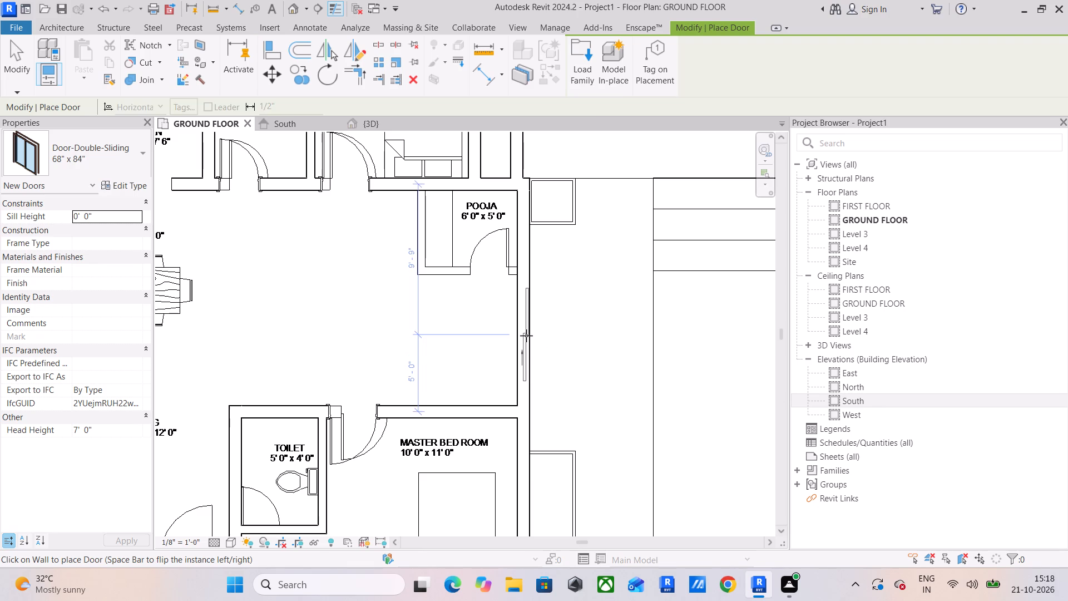
key("Escape")
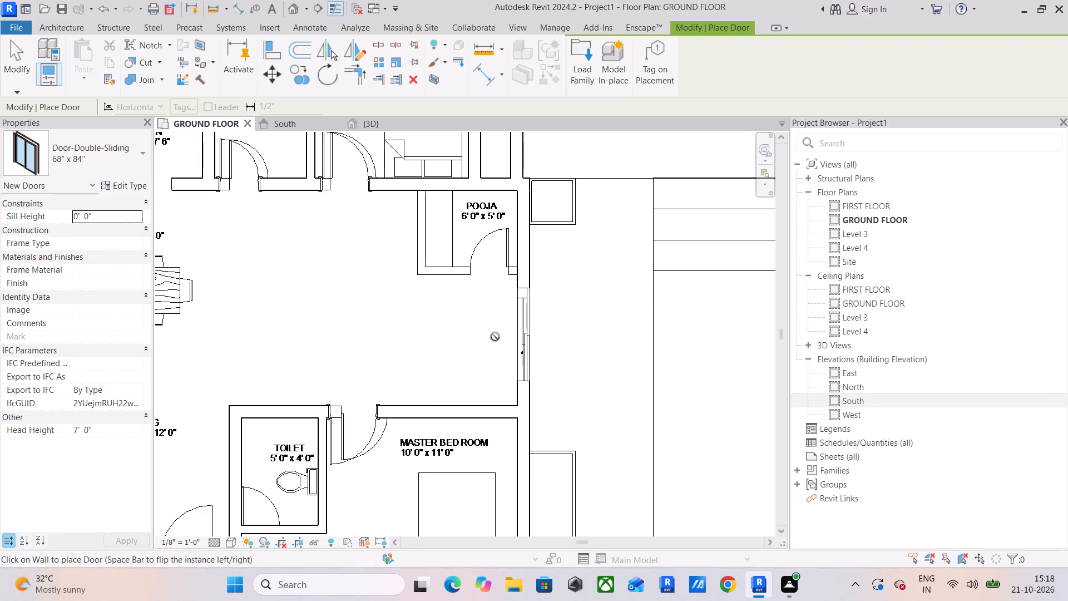
Draw a 6" wall about 5' 5" long down the pooja room's dining side, from the bedroom's lower wall to the DWG corner.
middle_click_drag(358, 323, 501, 326)
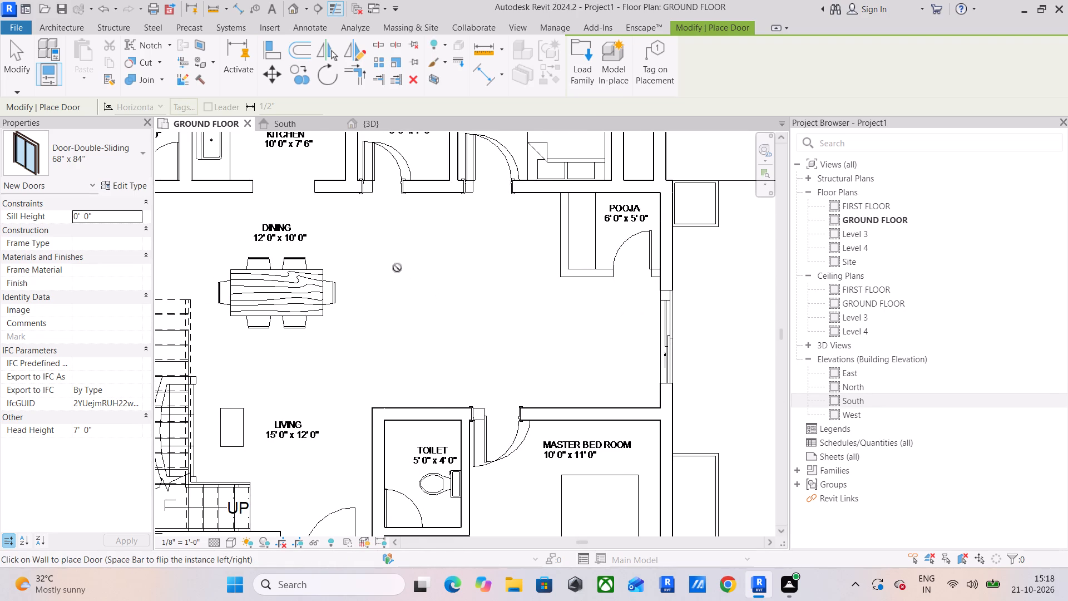
middle_click_drag(430, 280, 446, 374)
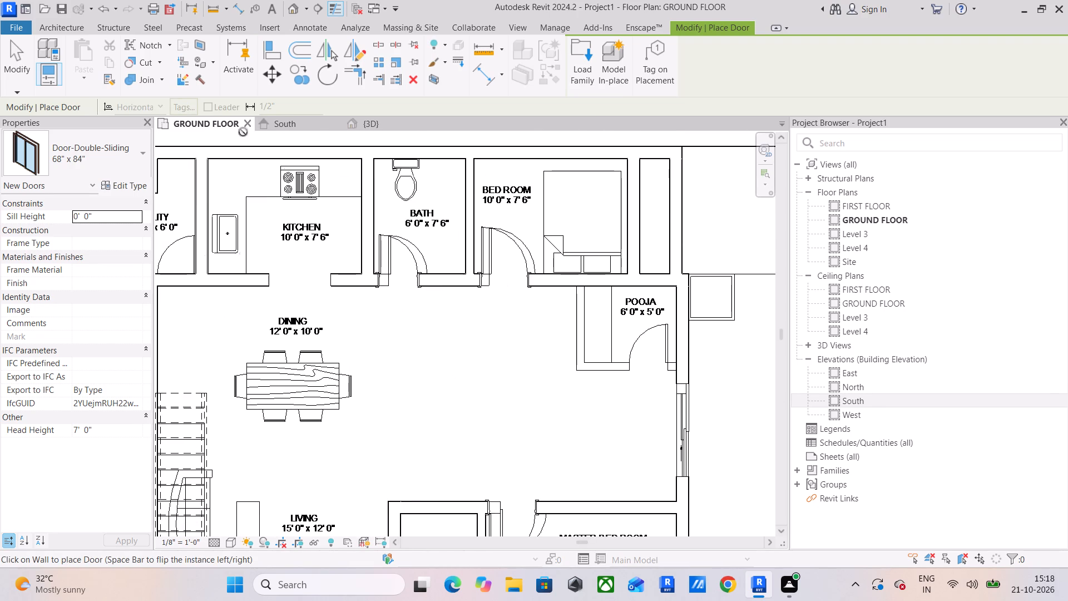
left_click(49, 31)
left_click(46, 53)
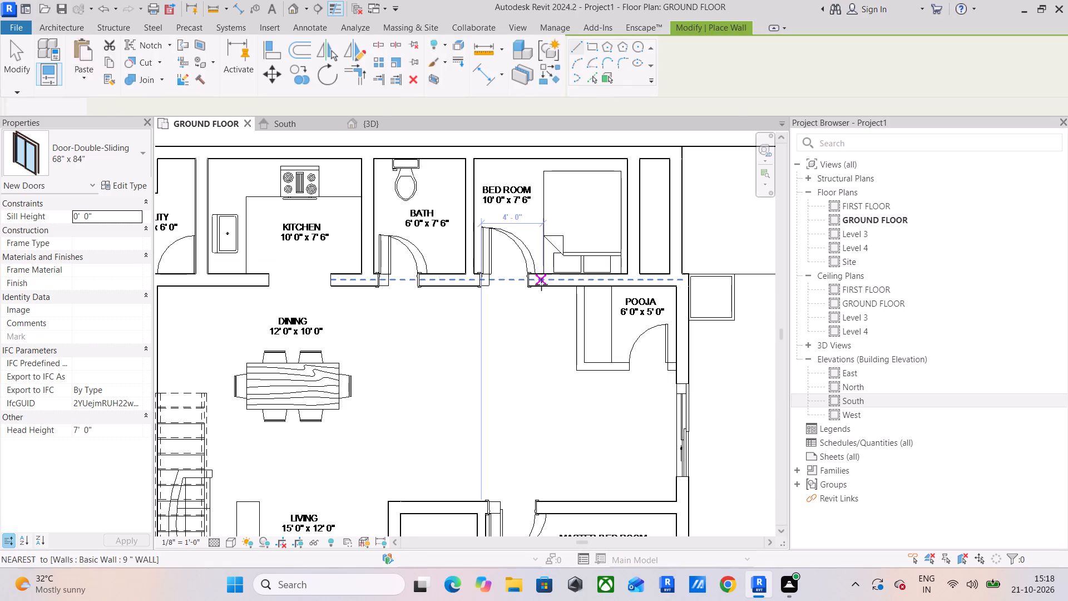
scroll(582, 322, "up", 5)
scroll(579, 269, "up", 3)
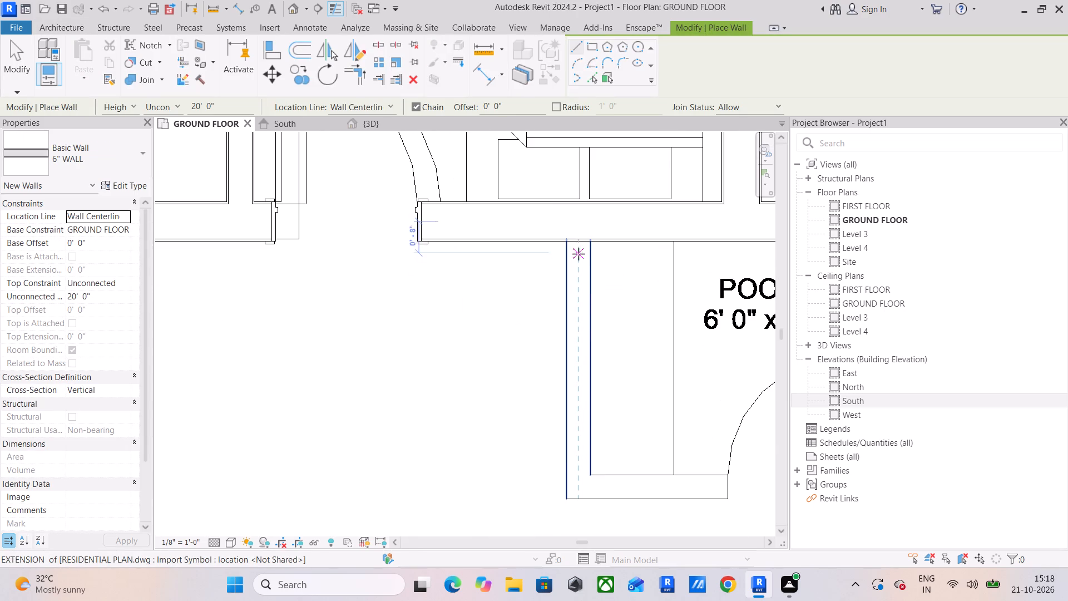
left_click(580, 245)
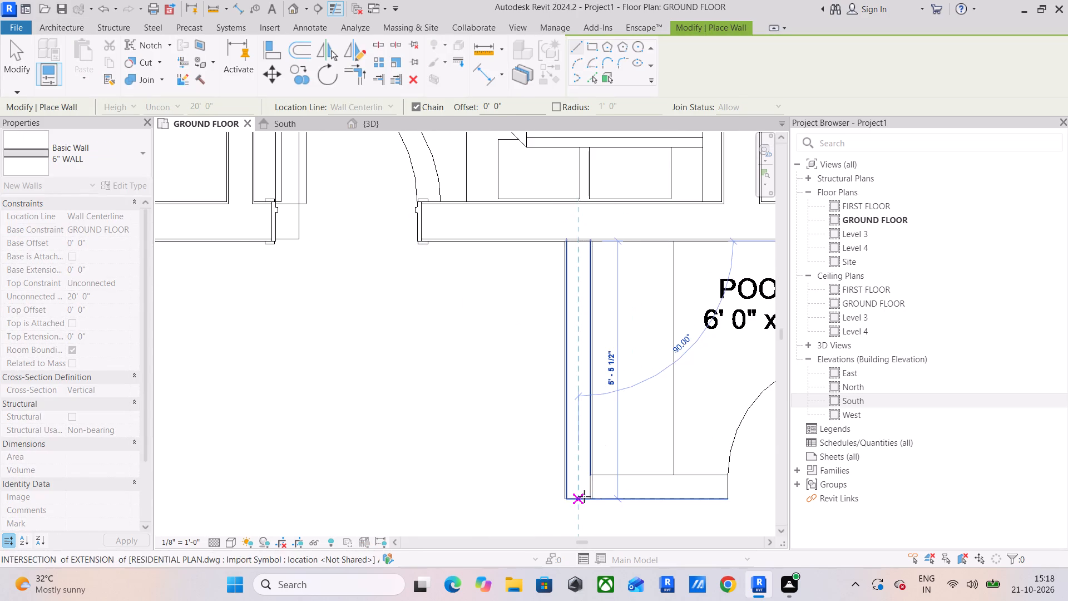
left_click(584, 496)
key("Escape")
Draw the pooja room's lower 6" wall along the DWG lines, from its side wall across to the exterior wall.
left_click(597, 487)
middle_click_drag(676, 487, 579, 486)
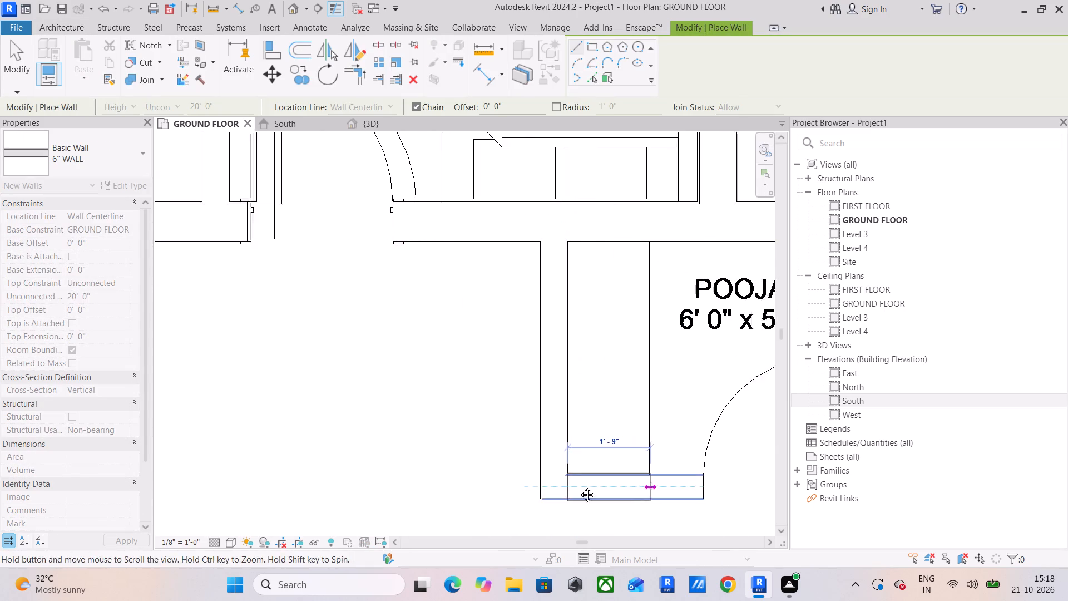
middle_click_drag(579, 486, 390, 485)
left_click(586, 482)
key("Escape")
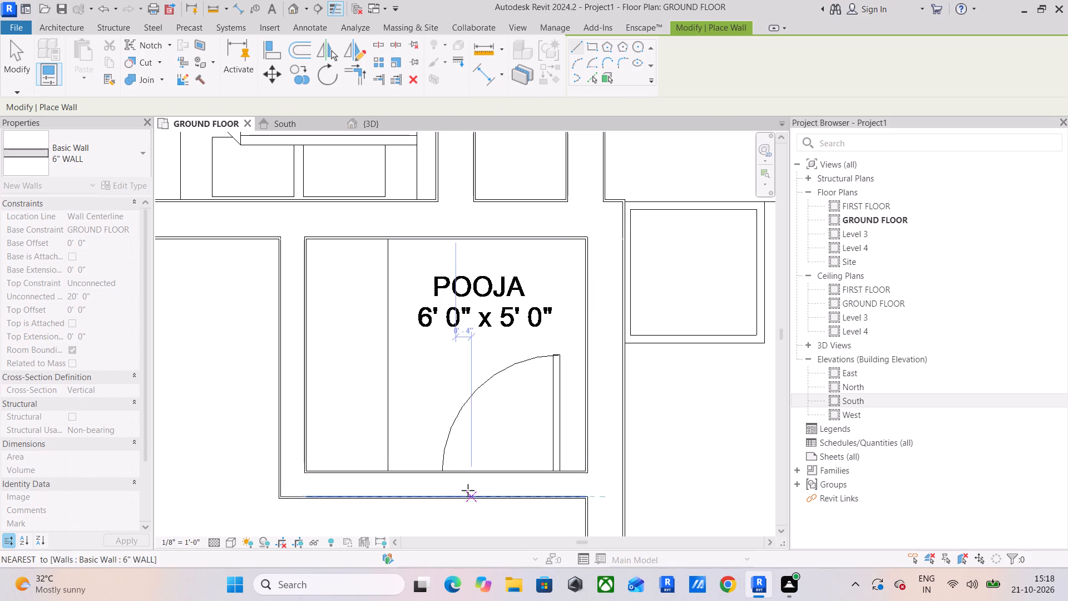
middle_click_drag(468, 489, 585, 462)
Place the 2'6" 2-panel wood door in the pooja room's lower wall over the DWG symbol, about 2' from the exterior wall.
left_click(43, 23)
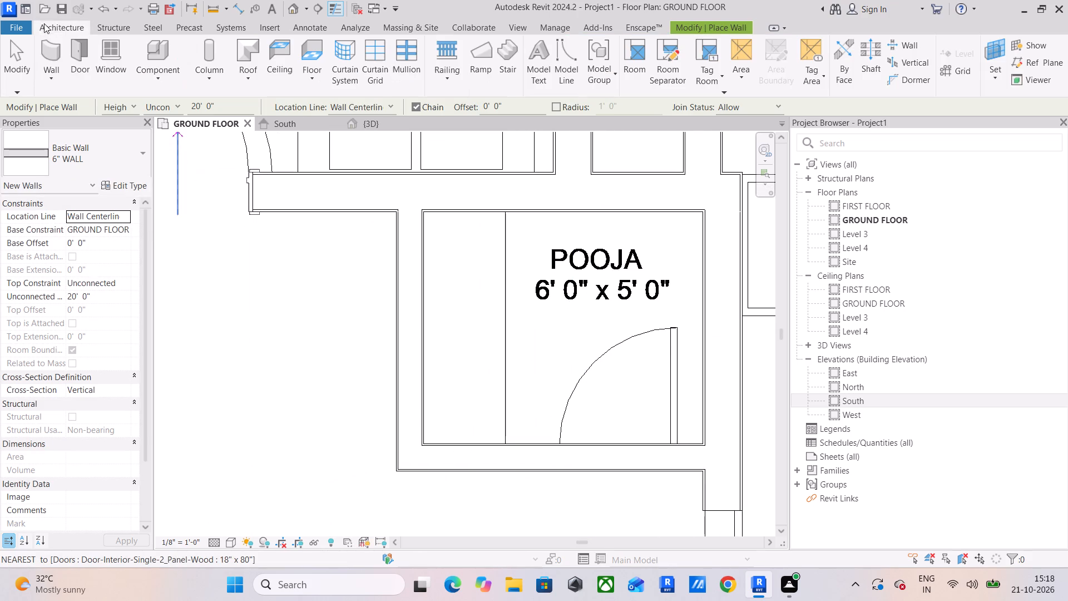
left_click(71, 54)
left_click(119, 162)
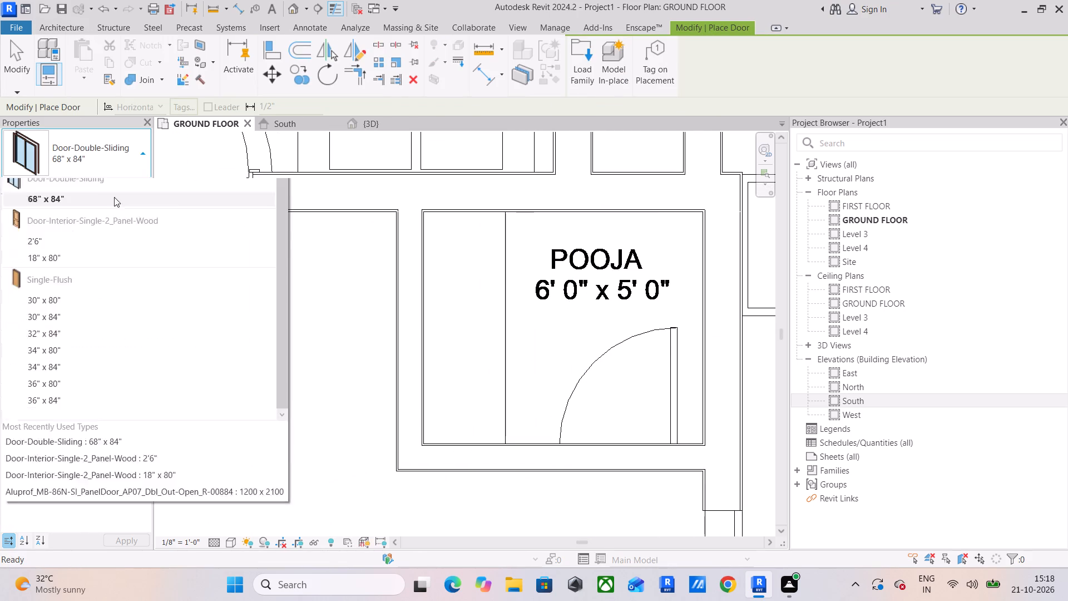
left_click(70, 300)
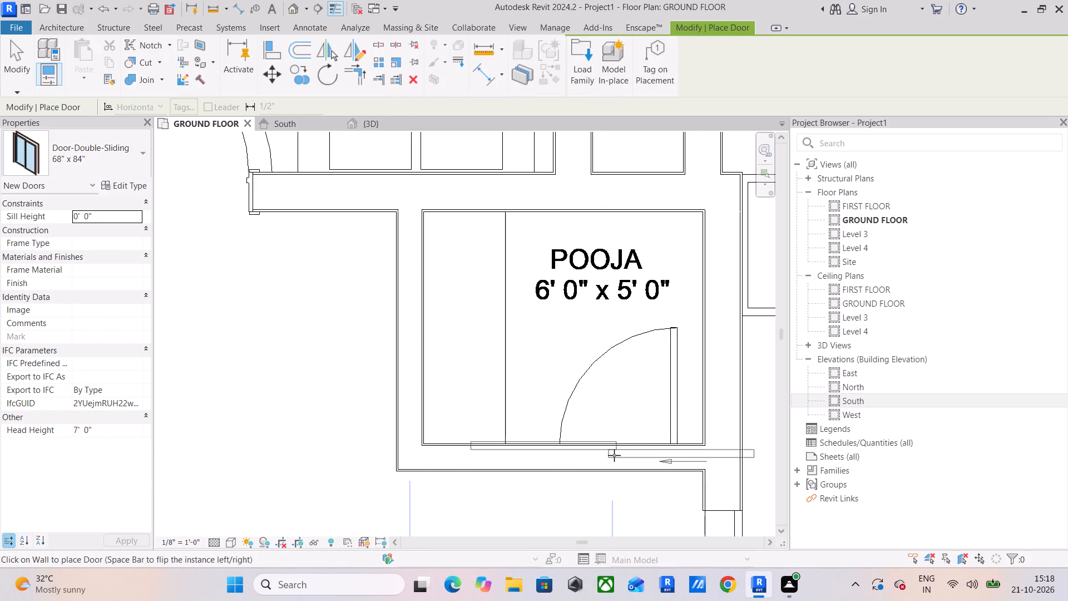
left_click(58, 136)
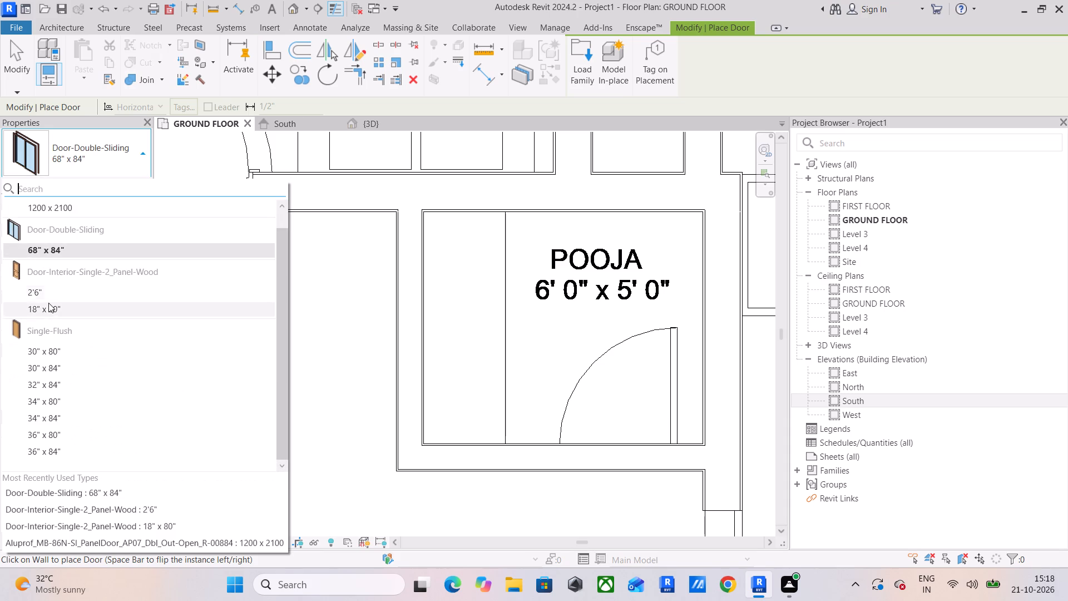
left_click(47, 294)
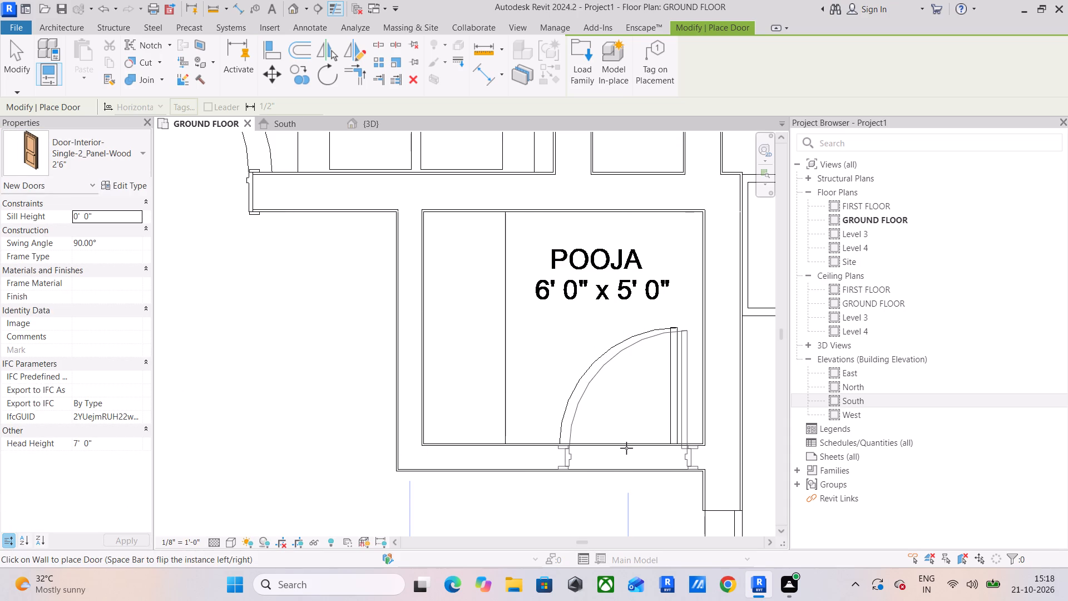
left_click(626, 448)
Create a Single-Flush door type named 2'6" from the 30" x 80" type, with its height set to 7'.
scroll(609, 445, "down", 2)
middle_click_drag(566, 435, 551, 437)
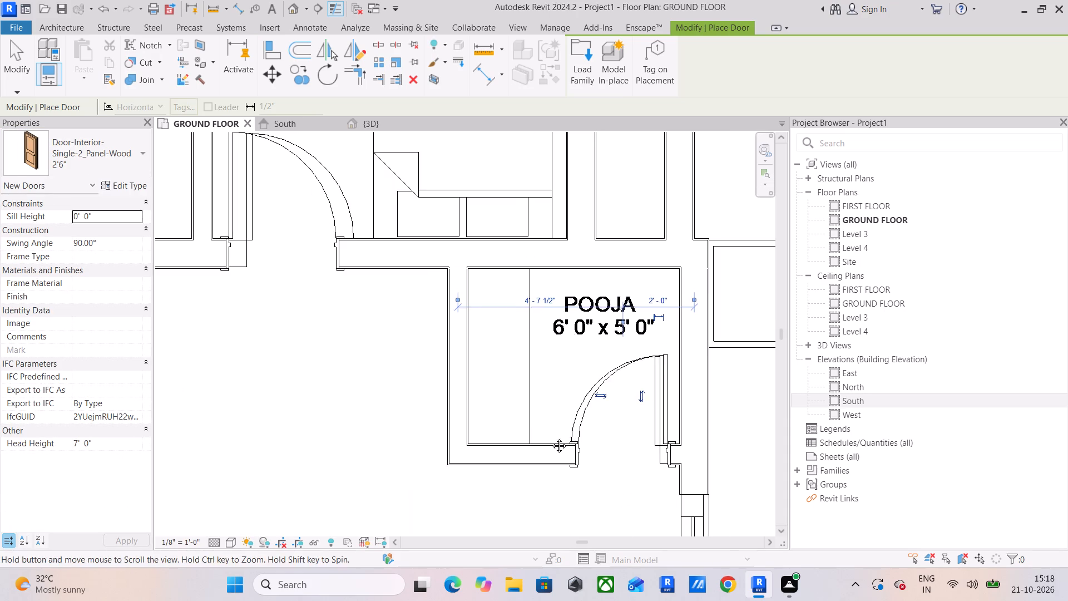
middle_click_drag(551, 437, 478, 432)
scroll(478, 432, "down", 1)
middle_click_drag(477, 421, 567, 463)
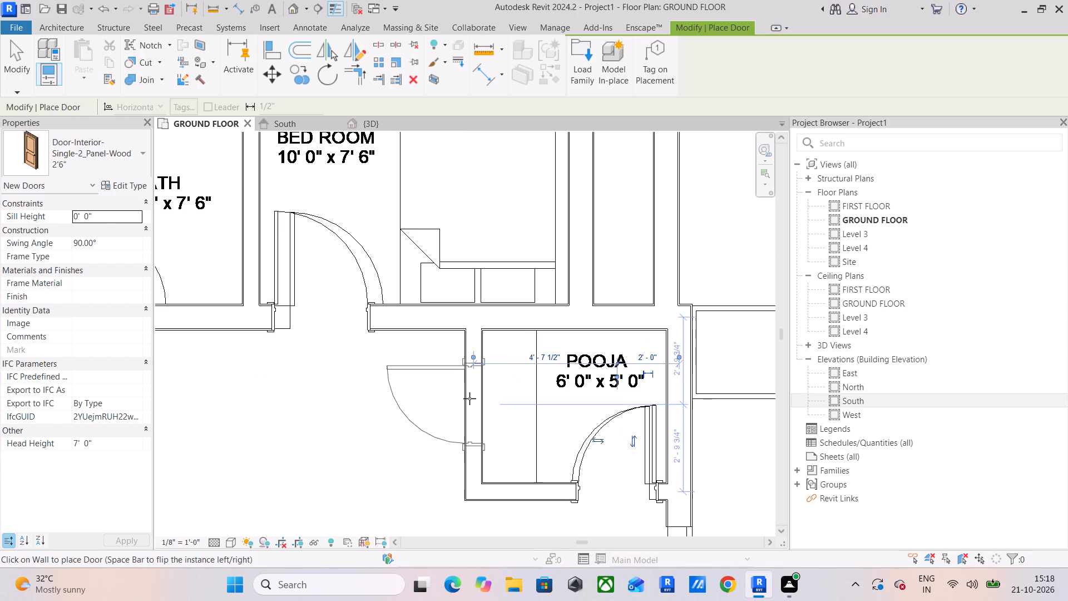
scroll(457, 401, "down", 3)
middle_click_drag(461, 403, 588, 423)
middle_click_drag(498, 385, 631, 341)
middle_click_drag(372, 363, 493, 363)
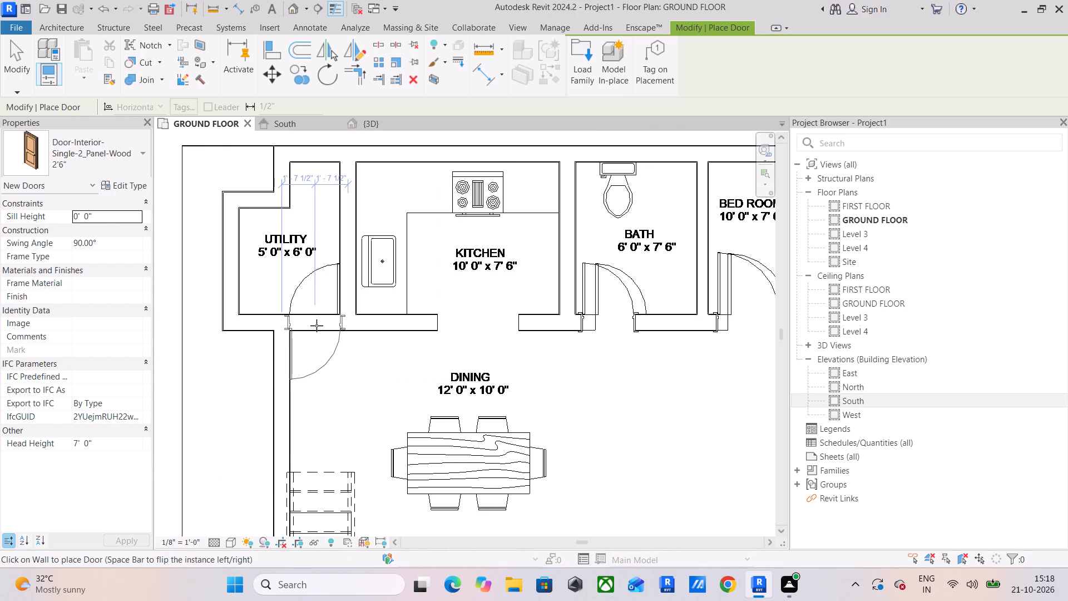
scroll(317, 326, "up", 5)
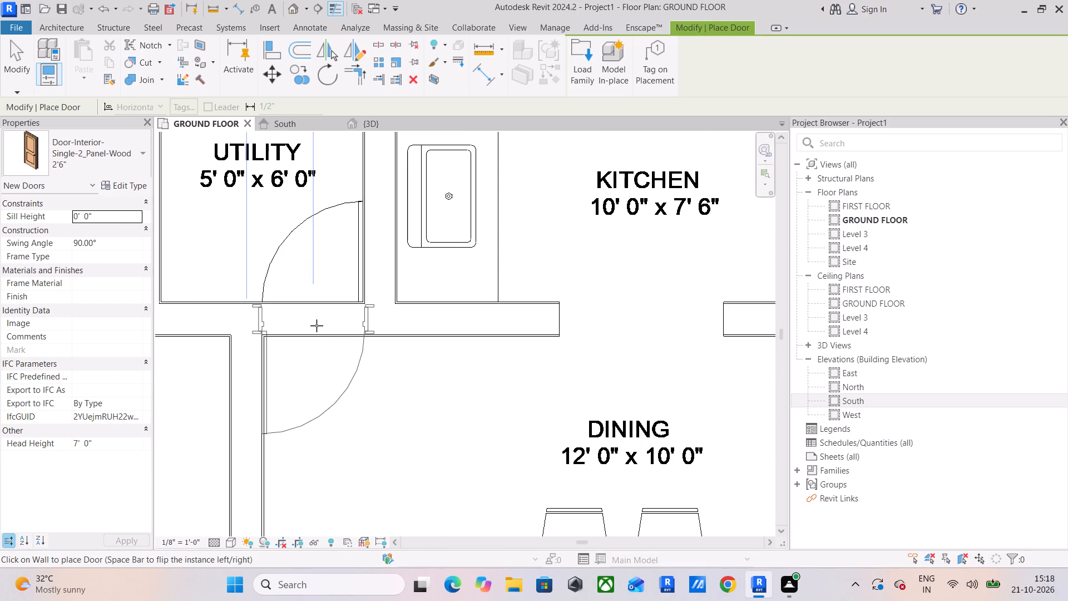
left_click(105, 155)
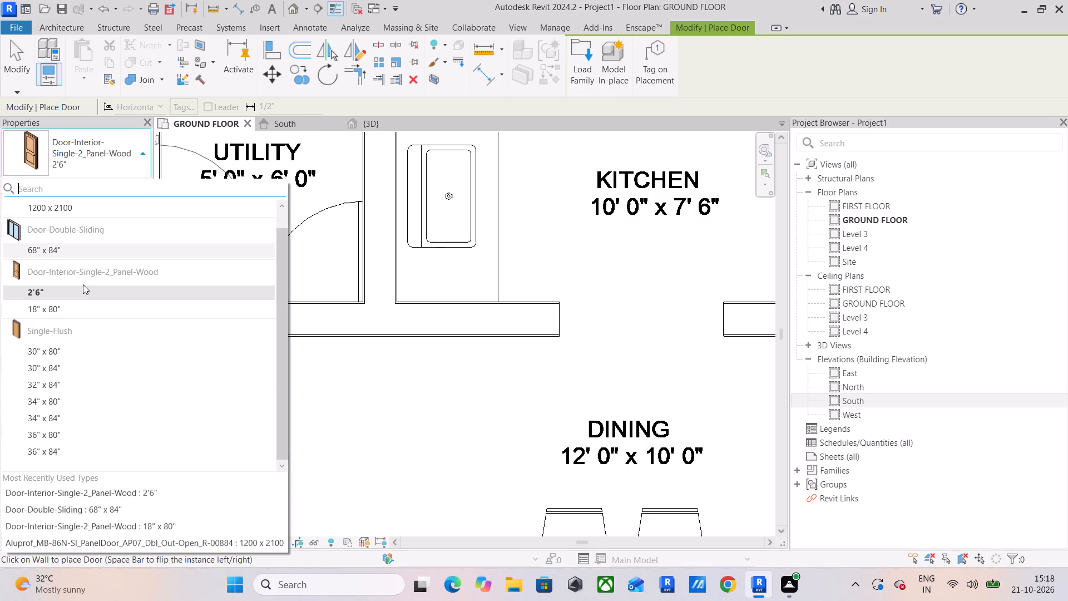
left_click(68, 356)
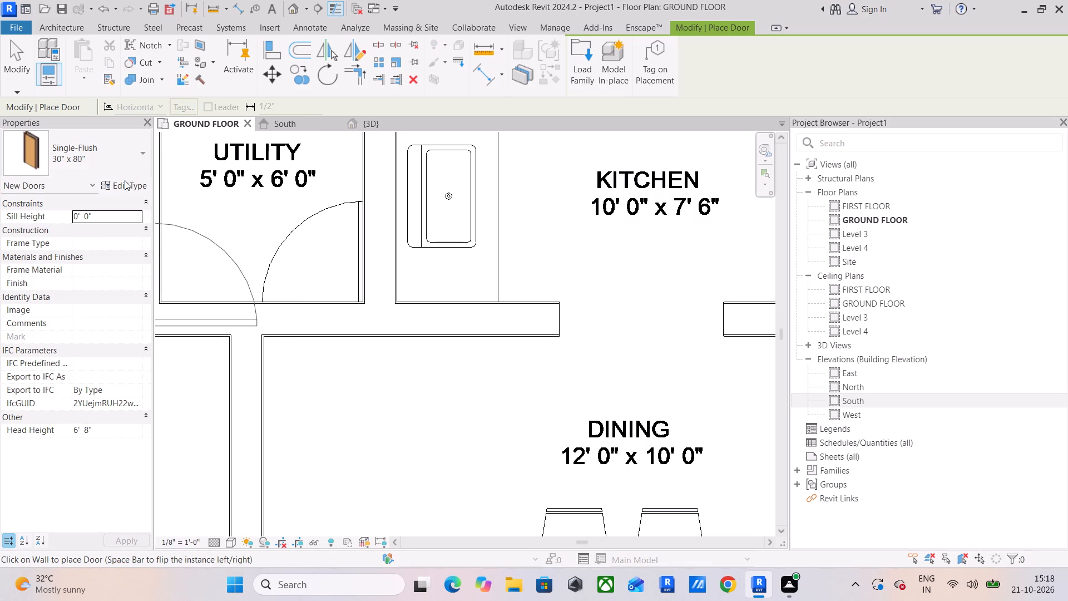
left_click(125, 180)
left_click(698, 116)
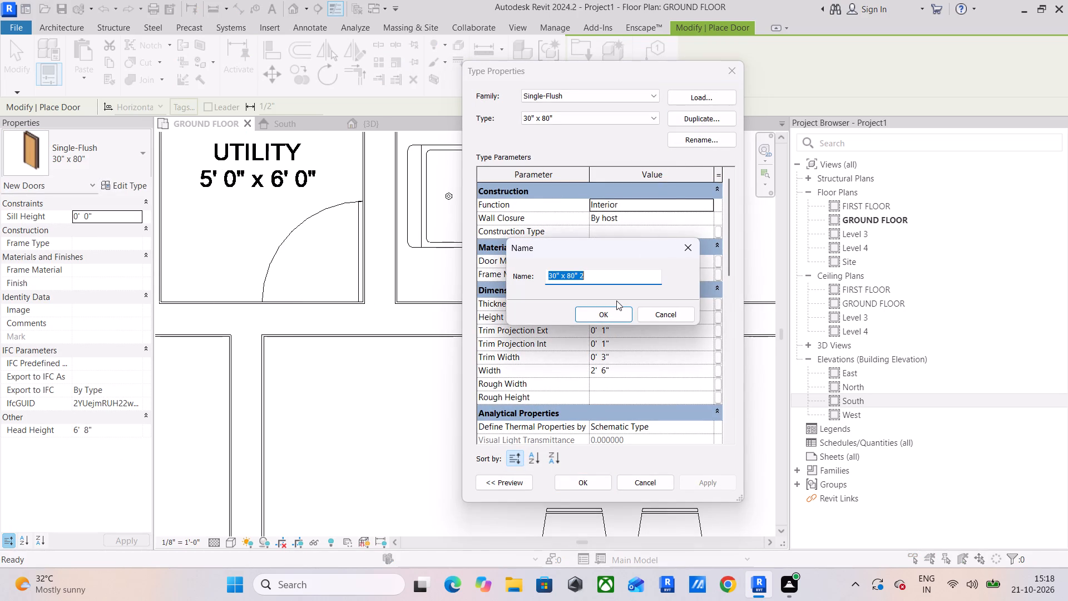
type("2'")
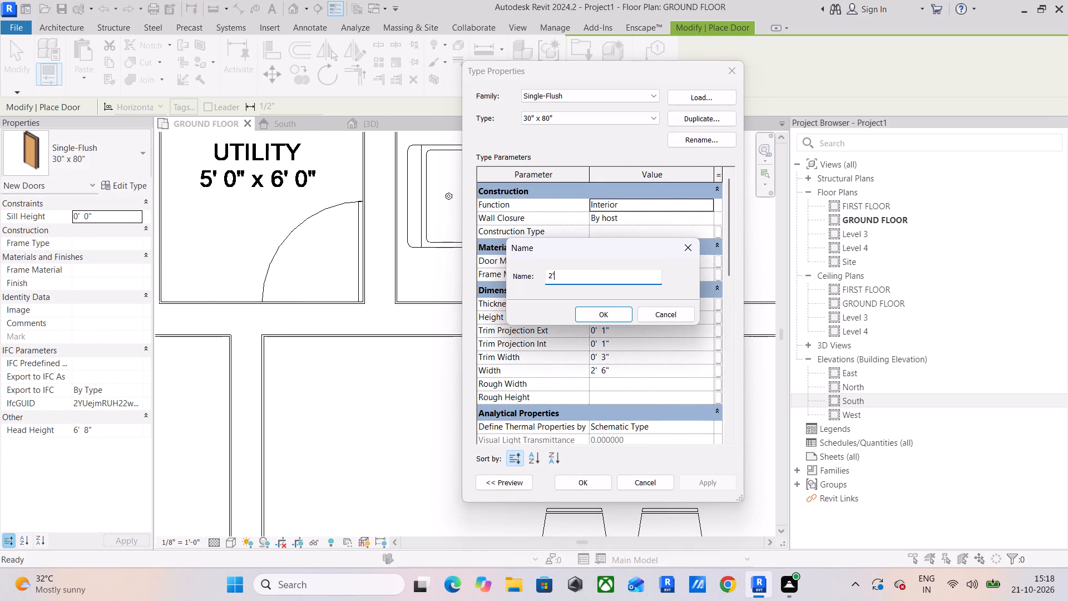
type("6\"")
key("Return")
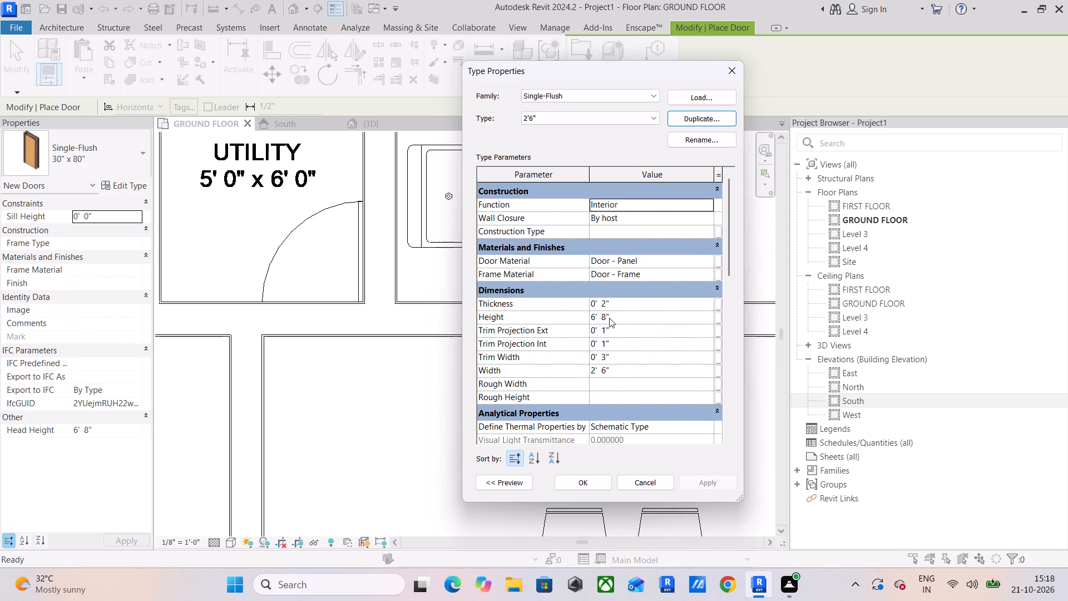
left_click(626, 316)
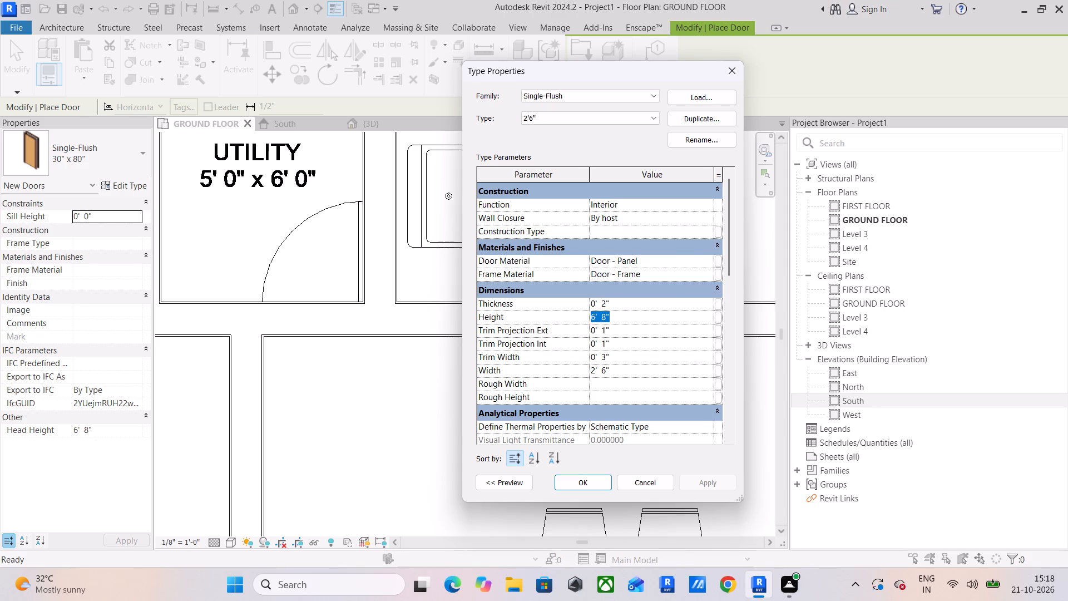
type("7'")
key("Return")
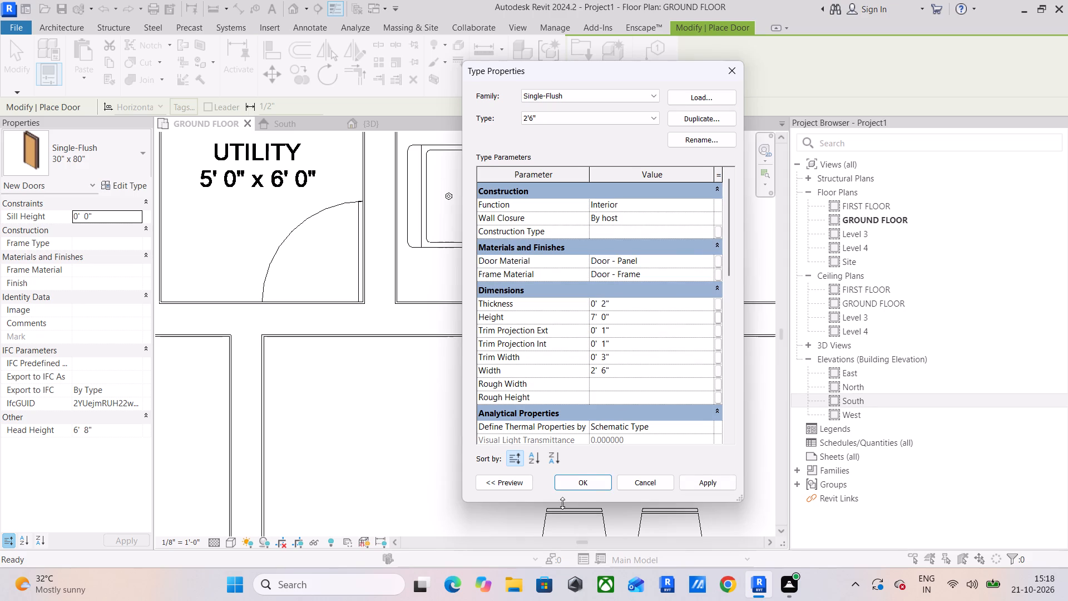
left_click(582, 492)
left_click(582, 482)
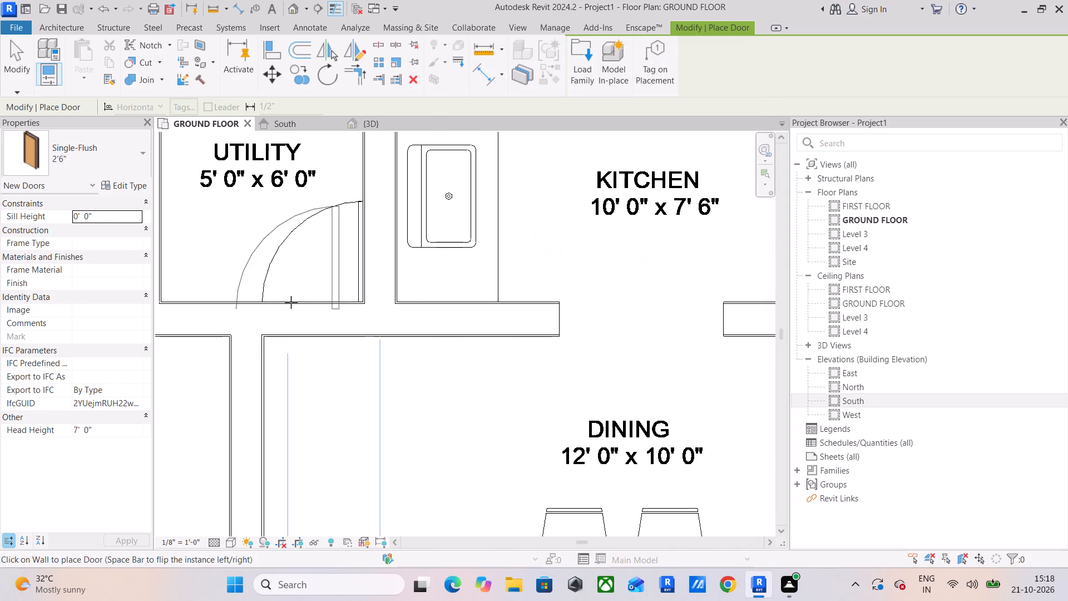
Place the 2'6" Single-Flush door in the utility room's lower wall, over the DWG door symbol and opening into the utility.
left_click(309, 309)
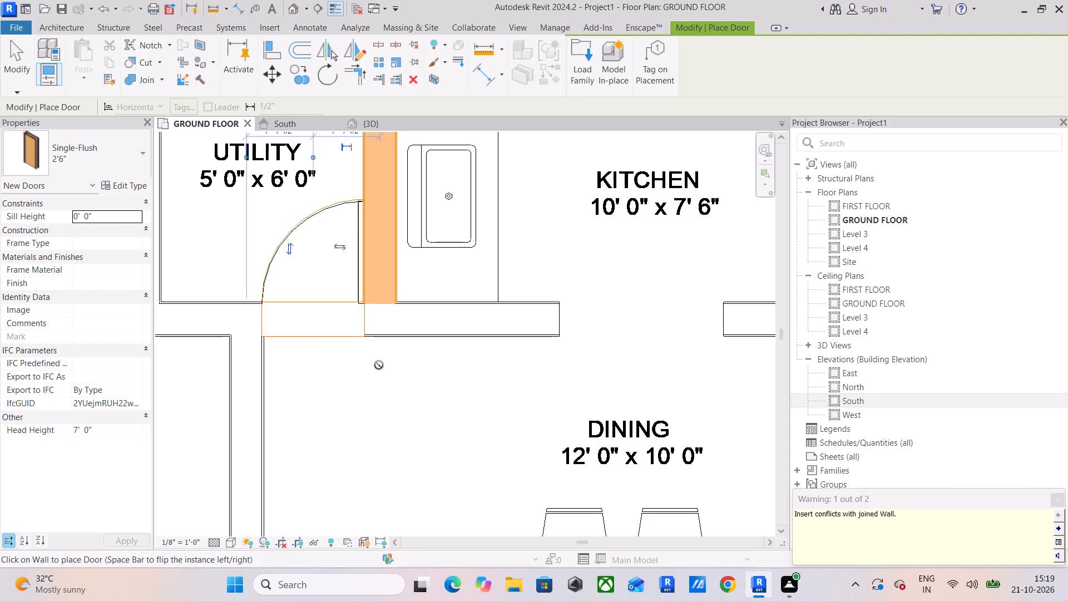
left_click(1060, 501)
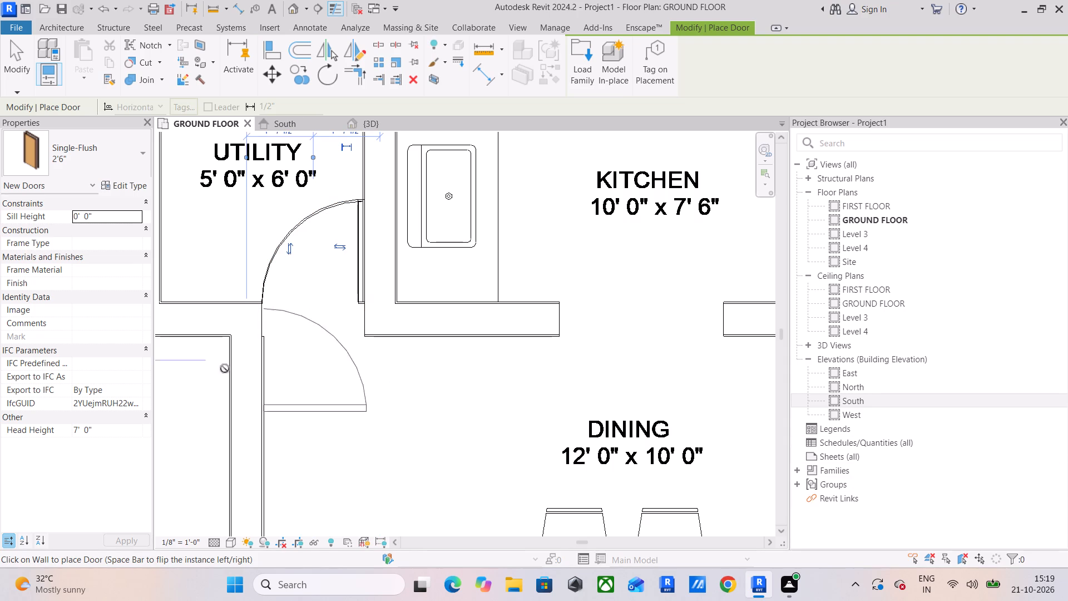
key("Escape")
key("Escape")
key("Escape")
Nudge the 9" wall on the dining room's stair side 4" away from the dining area, clear of the utility door.
left_click(261, 390)
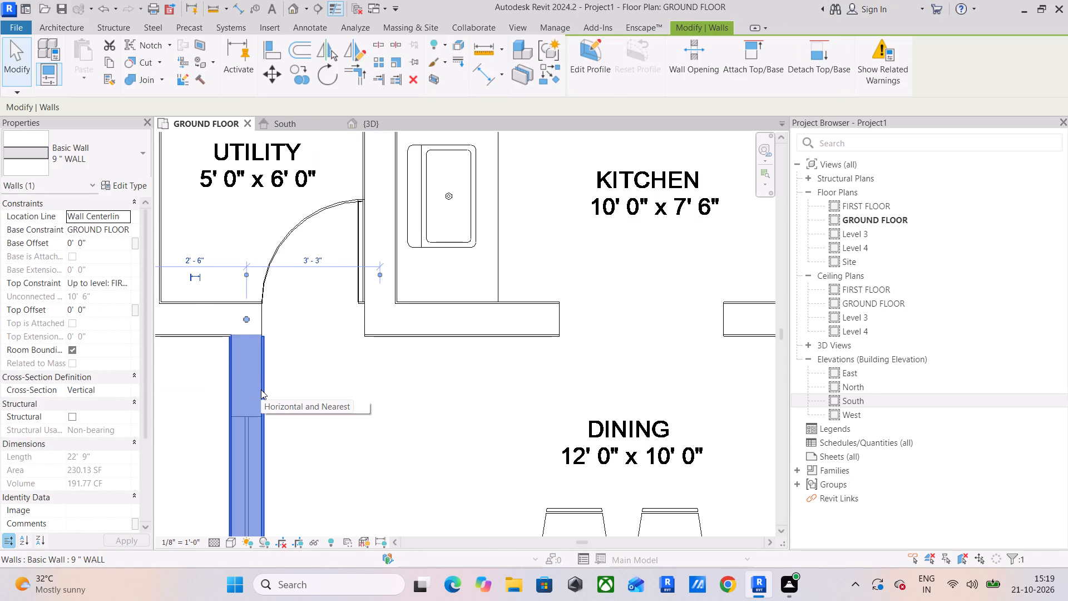
key("Left")
key("Left")
key("Left")
key("Left")
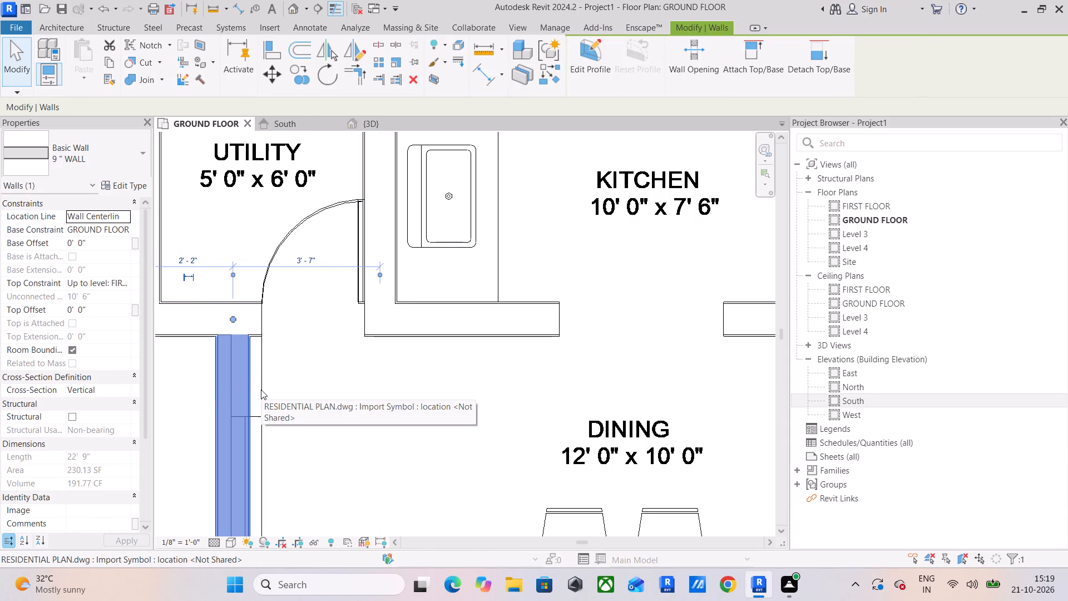
Nudge the utility door about 2" along its wall, away from the kitchen.
left_click(277, 250)
key("Left")
key("Left")
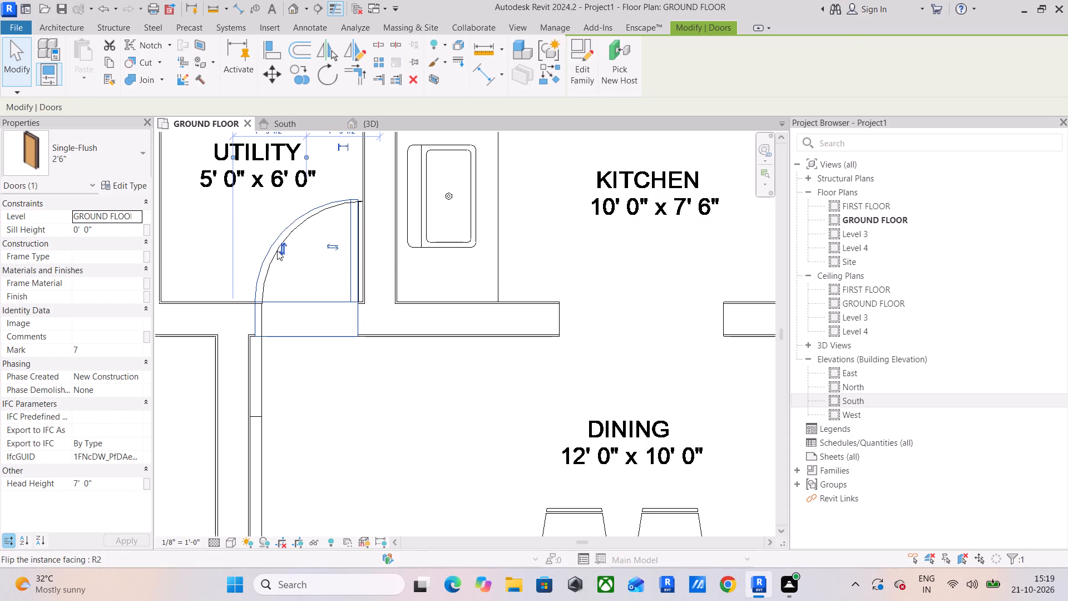
key("Escape")
Nudge the assembled stair beside the dining and living area toward the shifted 9" wall so it sits against its face.
scroll(322, 257, "down", 5)
middle_click_drag(424, 351, 433, 169)
scroll(339, 288, "up", 3)
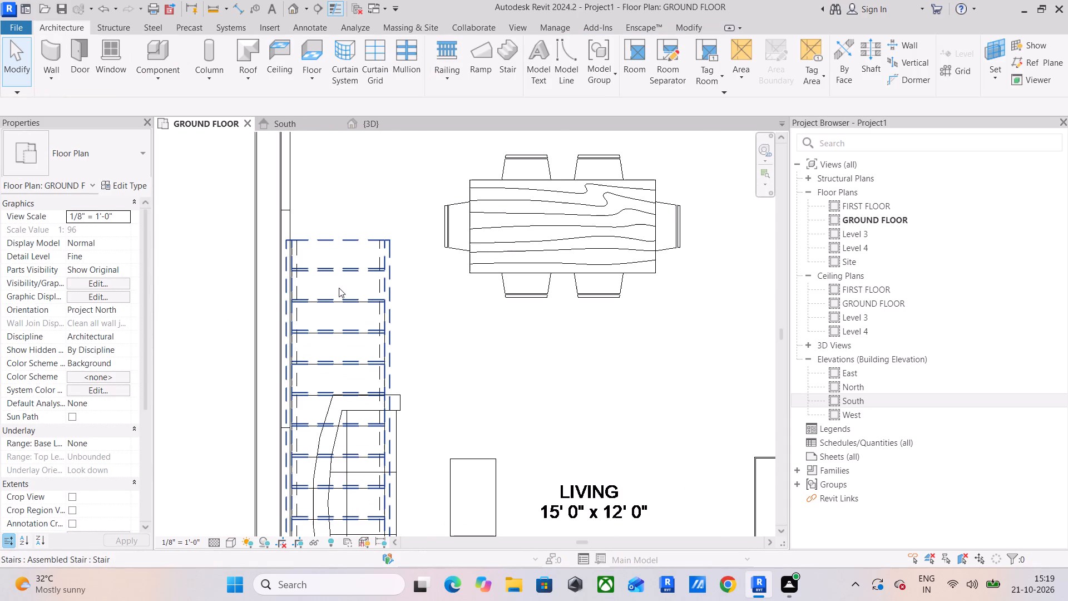
left_click(339, 288)
key("Left")
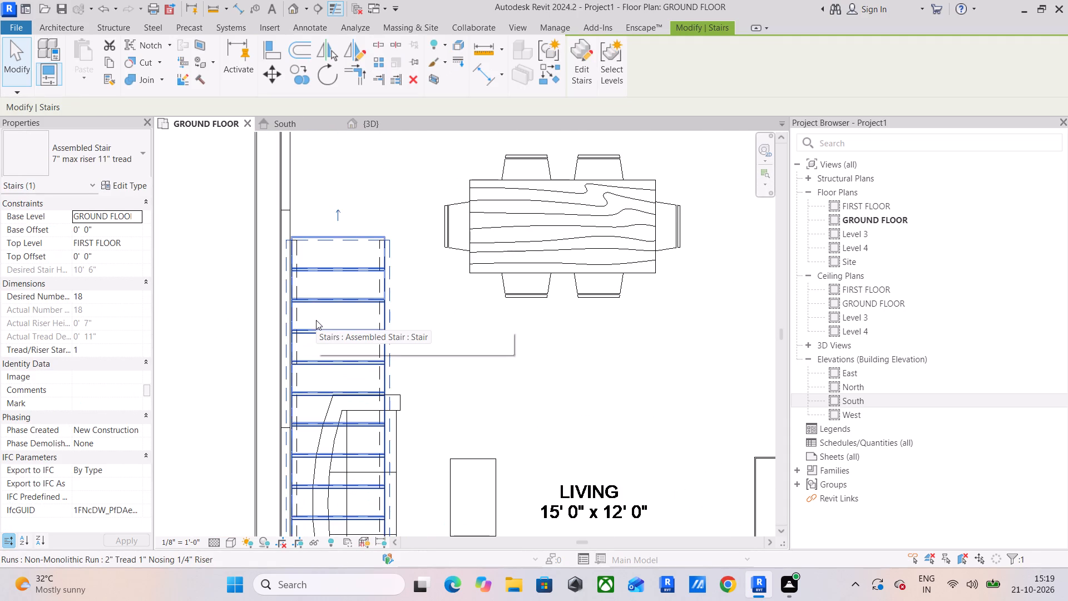
key("Left")
key("Left")
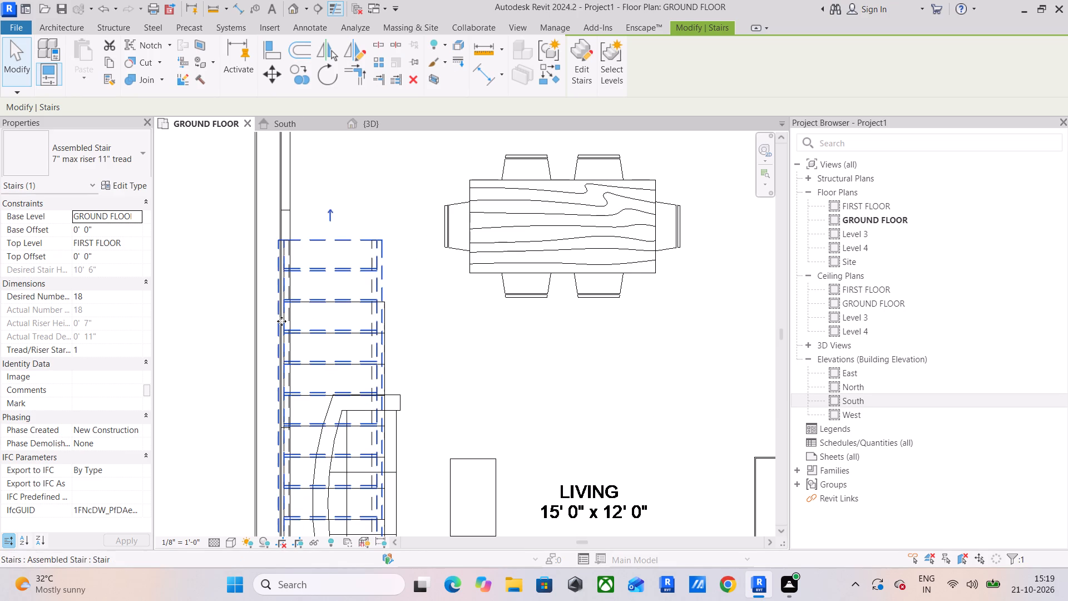
scroll(254, 296, "up", 5)
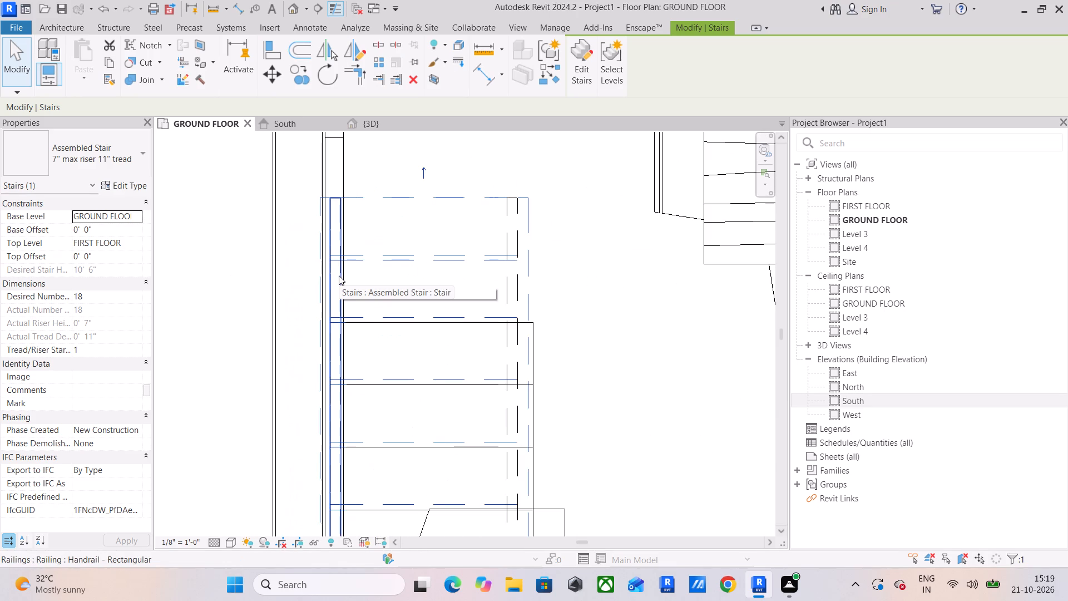
key("Right")
key("Left")
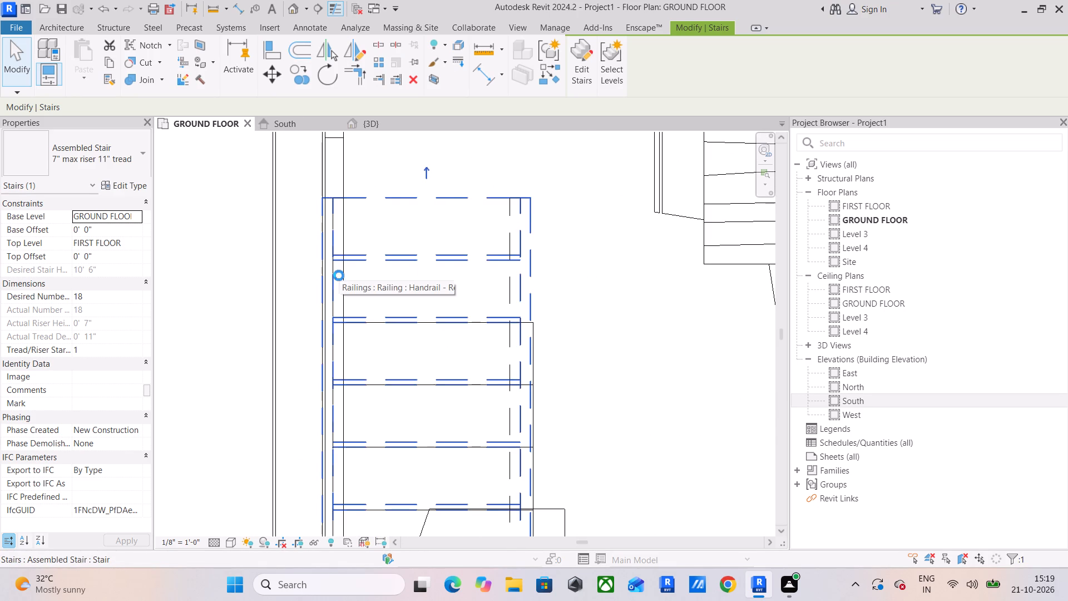
key("Left")
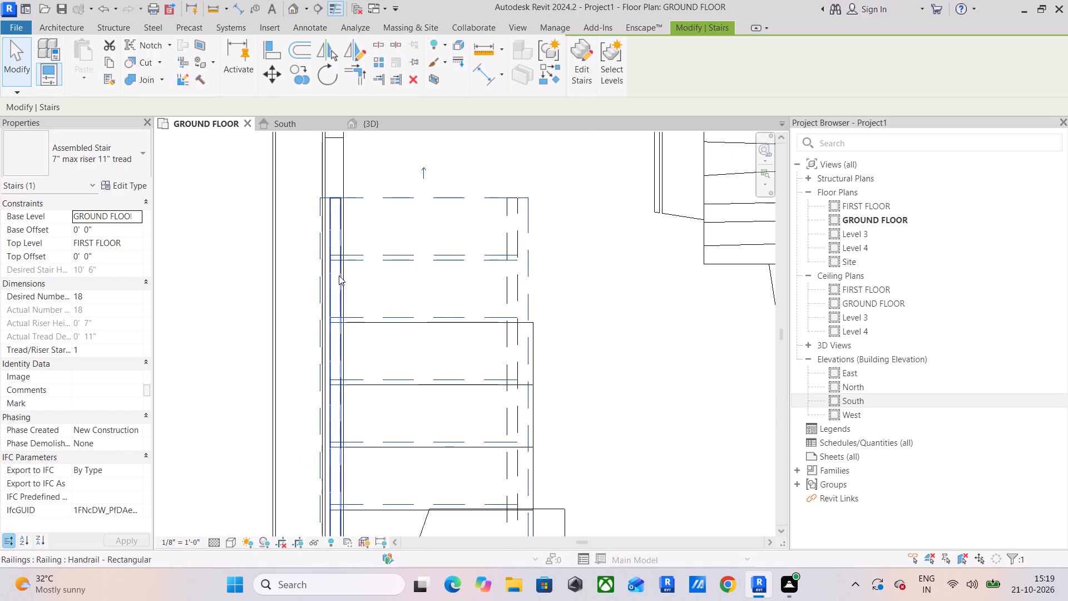
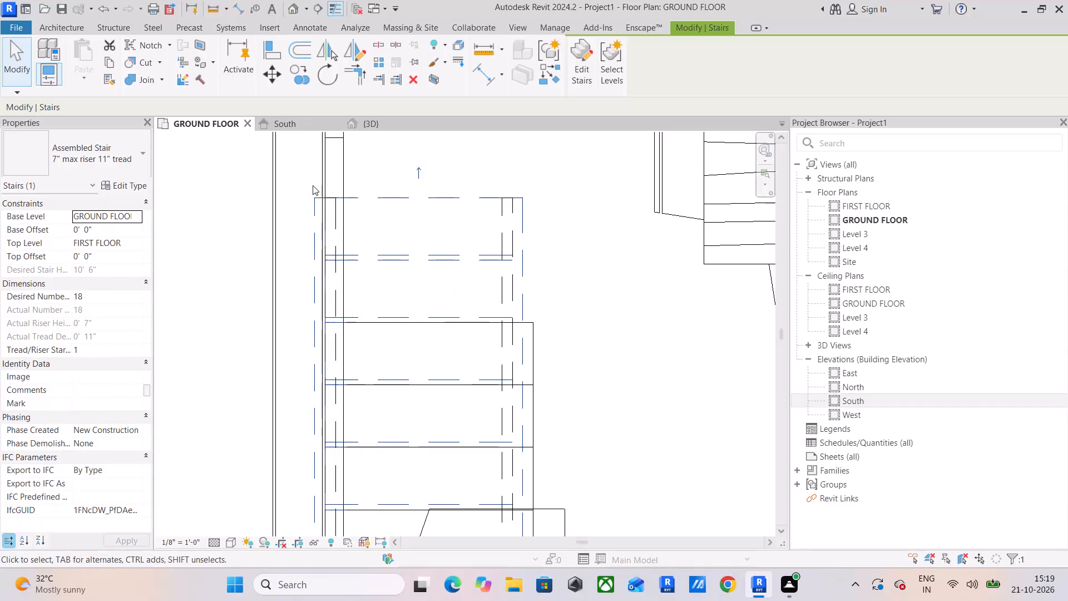
Delete the Handrail - Rectangular railing that runs along the wall side of the assembled stair.
scroll(313, 185, "up", 5)
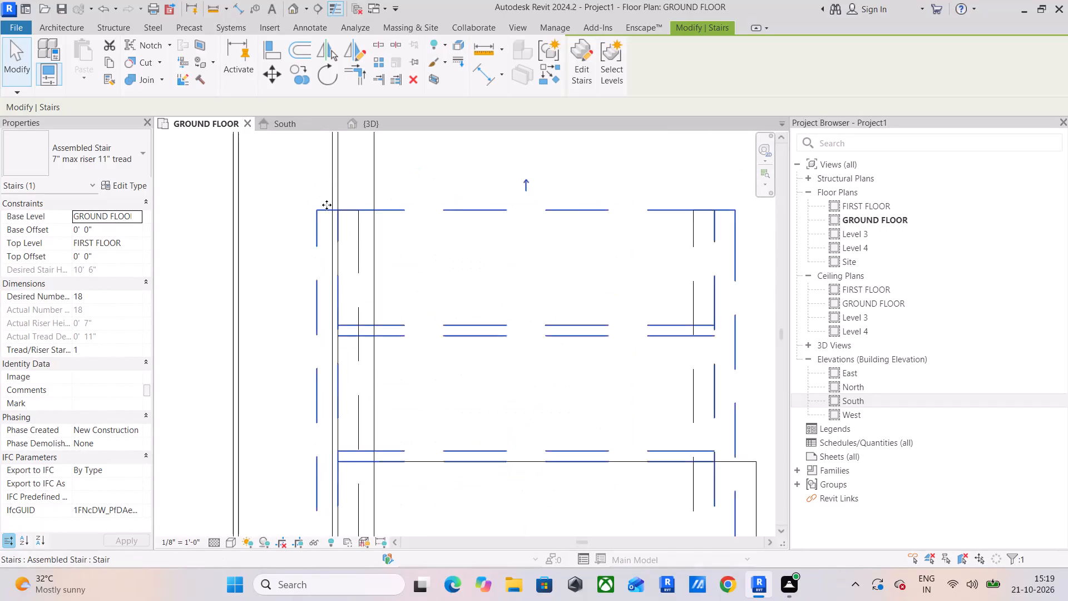
scroll(327, 205, "up", 5)
left_click(388, 266)
scroll(501, 336, "down", 4)
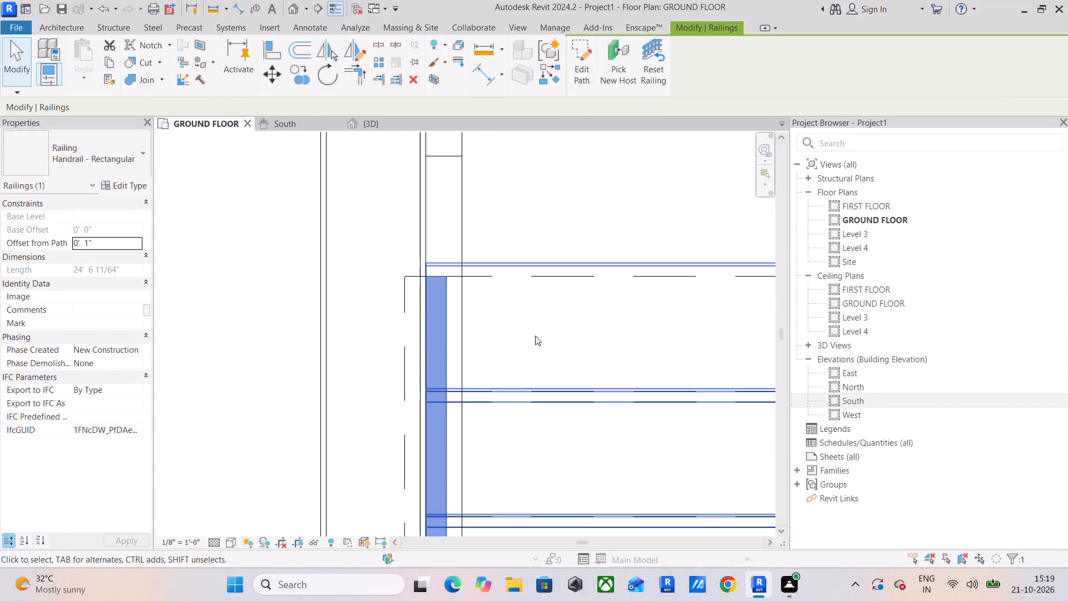
scroll(535, 336, "down", 8)
middle_click_drag(572, 341, 464, 222)
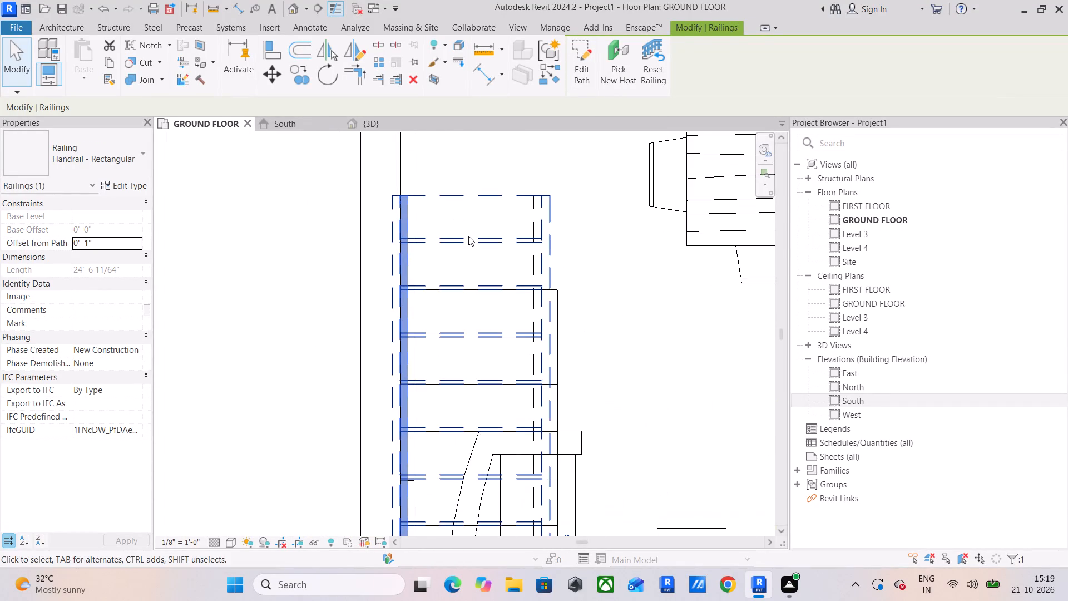
key("Delete")
Delete the <Thin Lines> detail line at the foot of the stair together with all matching detail lines drawn over the treads.
scroll(470, 239, "down", 5)
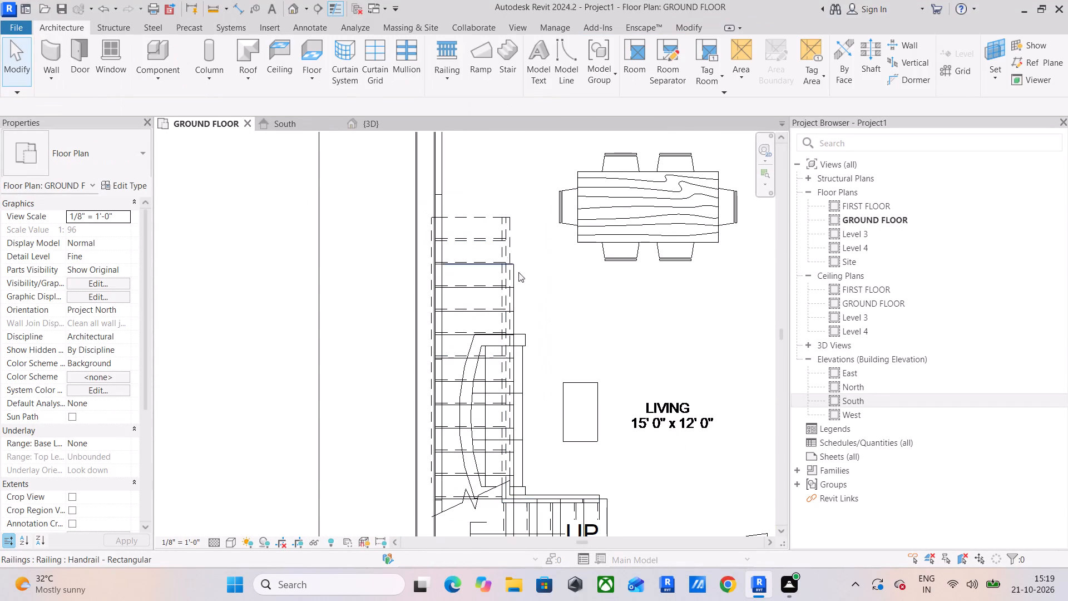
scroll(584, 353, "down", 3)
middle_click_drag(595, 351, 477, 354)
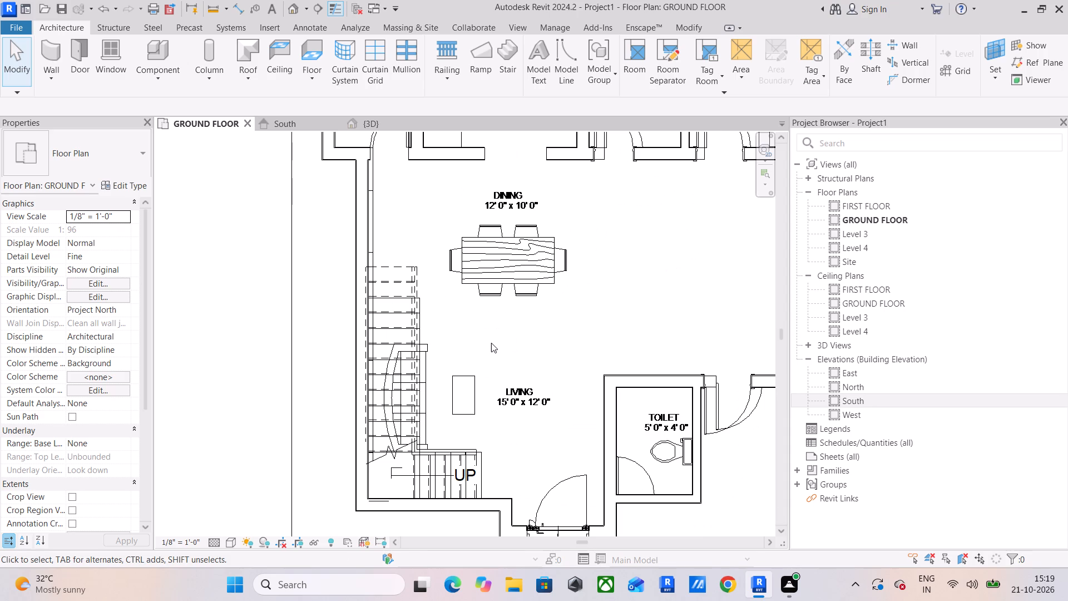
middle_click_drag(494, 475, 506, 463)
scroll(502, 463, "up", 4)
left_click(487, 449)
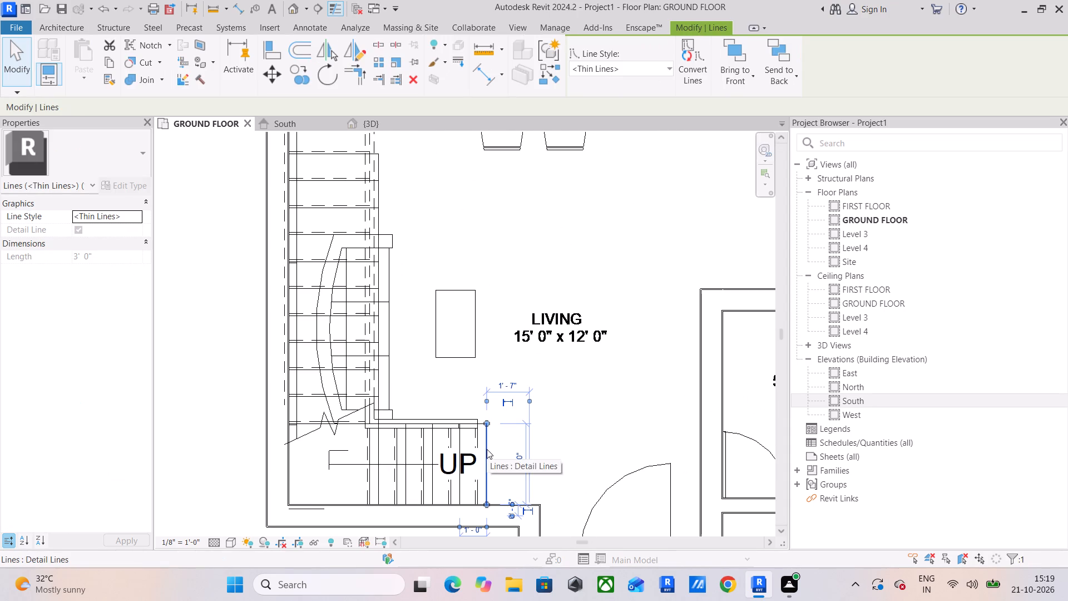
key("s")
key("a")
key("Delete")
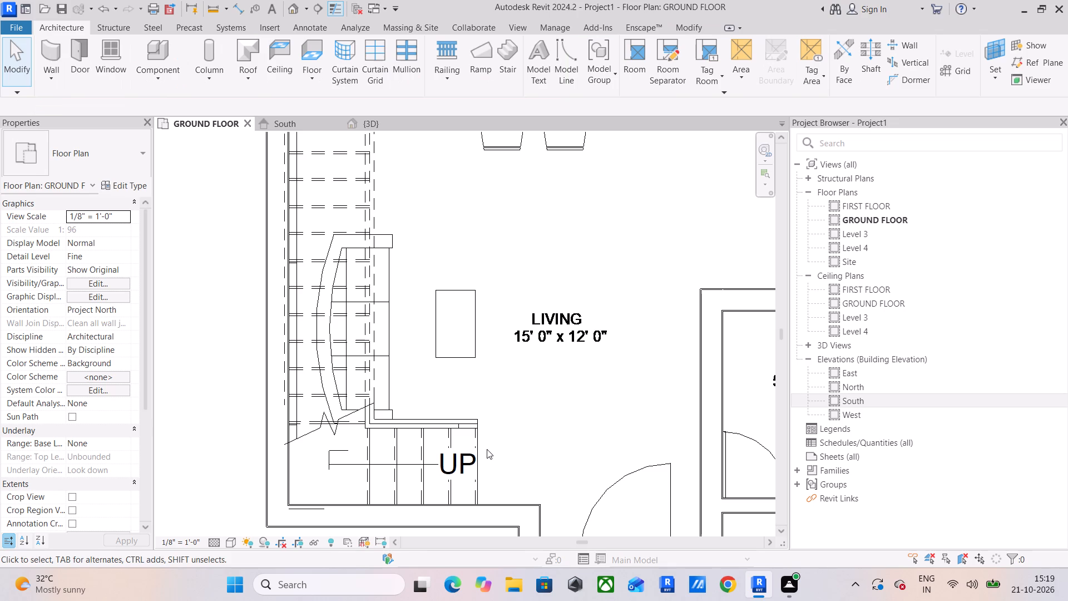
In the 3D view, change the stair's remaining open-side railing to the Glass Panel - Bottom Fill type.
scroll(575, 456, "down", 2)
middle_click_drag(590, 447, 400, 410)
scroll(400, 410, "down", 2)
middle_click_drag(400, 410, 445, 428)
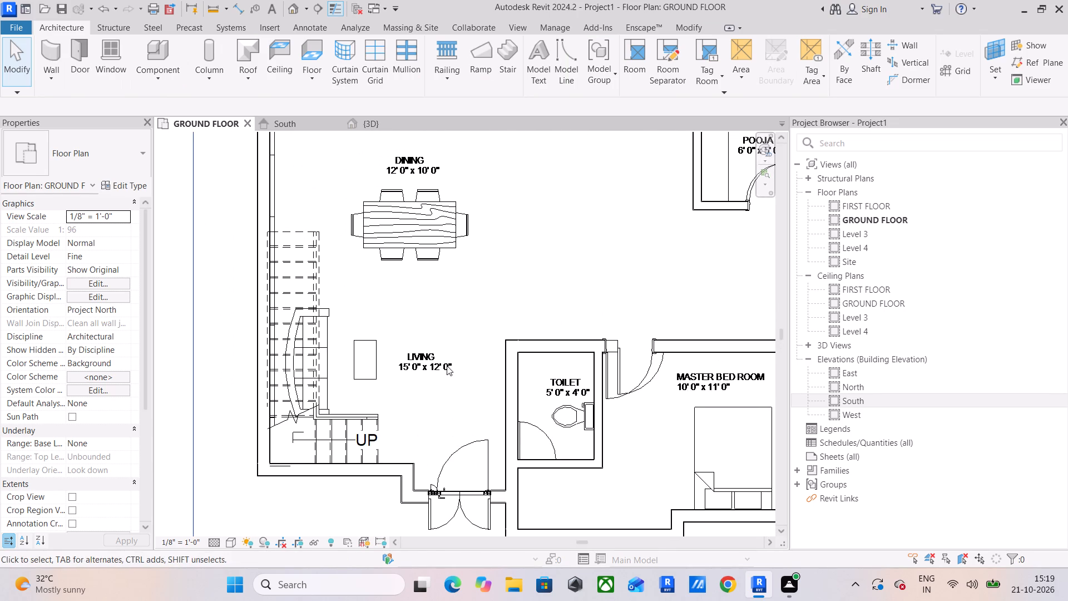
middle_click_drag(447, 366, 471, 401)
middle_click_drag(464, 287, 375, 323)
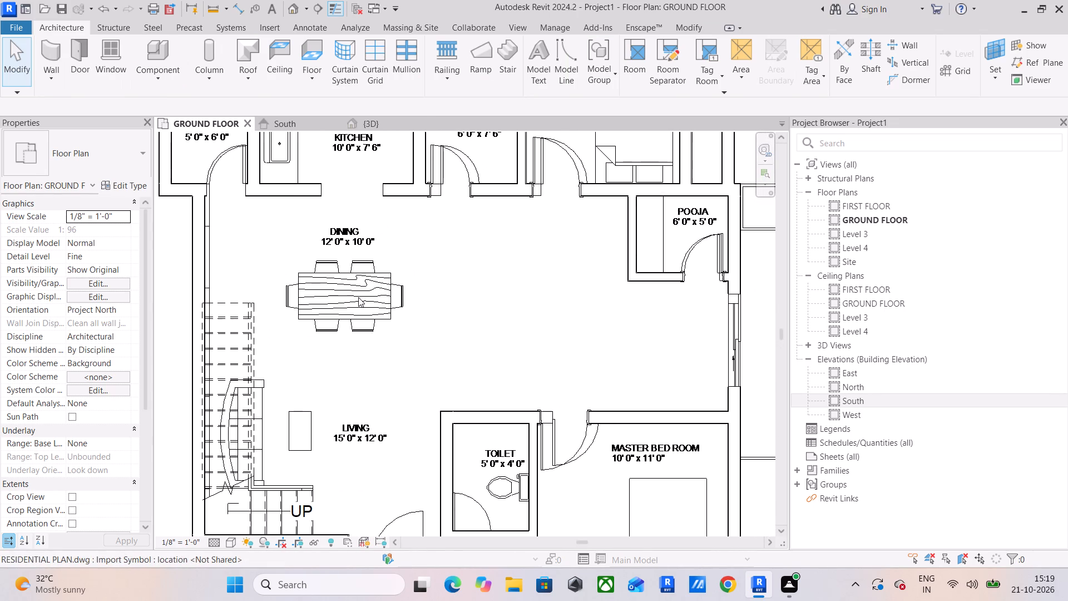
left_click(372, 119)
scroll(520, 354, "down", 4)
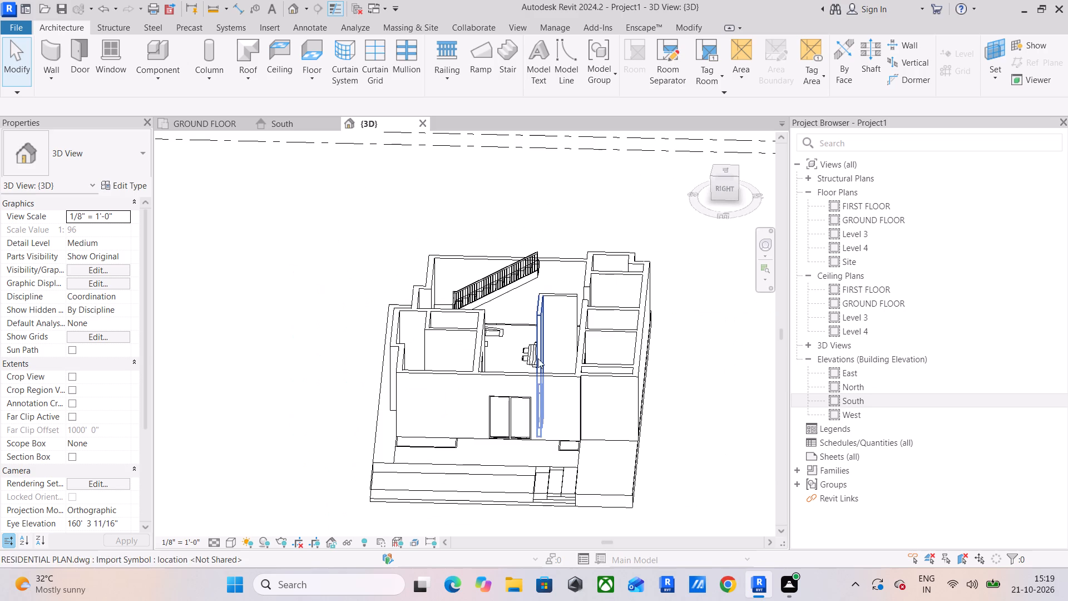
middle_click_drag(552, 371, 511, 356, "shift")
middle_click_drag(604, 382, 681, 376, "shift")
scroll(344, 398, "down", 9)
middle_click_drag(322, 460, 388, 457, "shift")
middle_click_drag(303, 457, 605, 405)
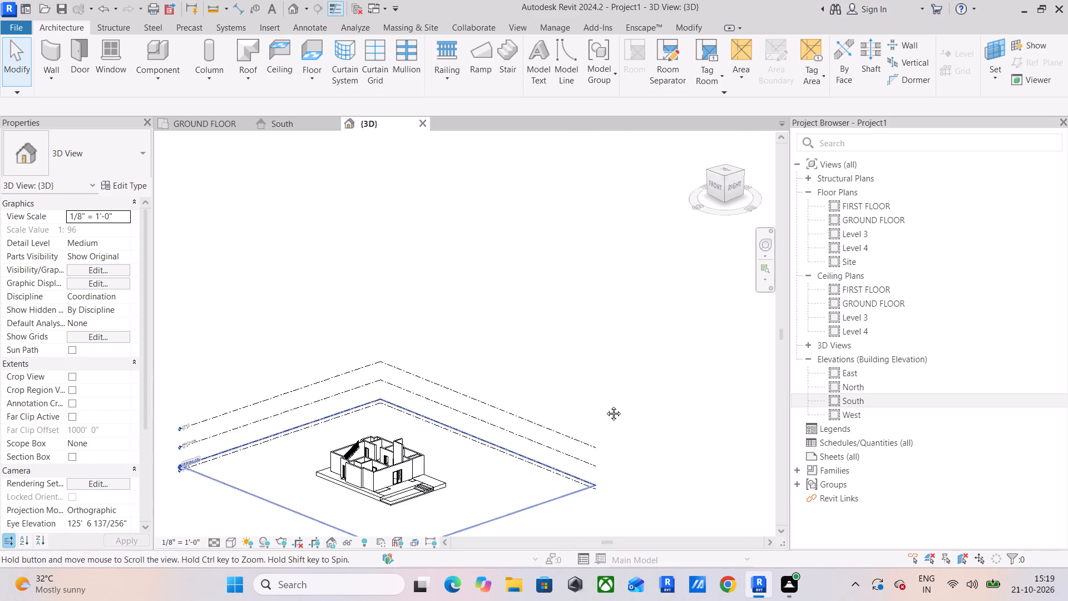
middle_click_drag(605, 405, 615, 400)
scroll(494, 423, "up", 18)
middle_click_drag(630, 457, 510, 216)
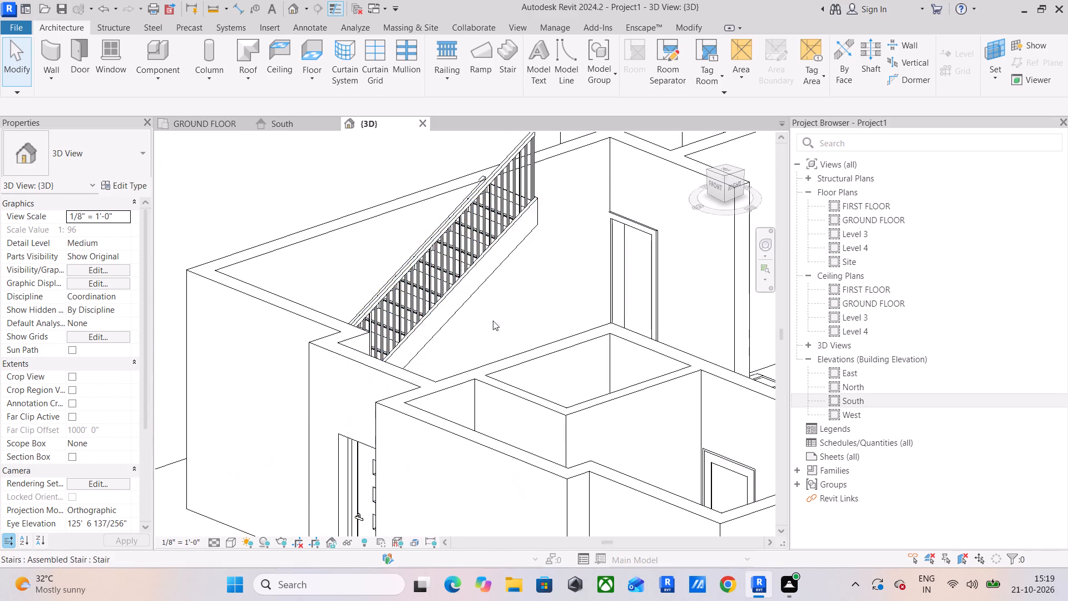
left_click(502, 170)
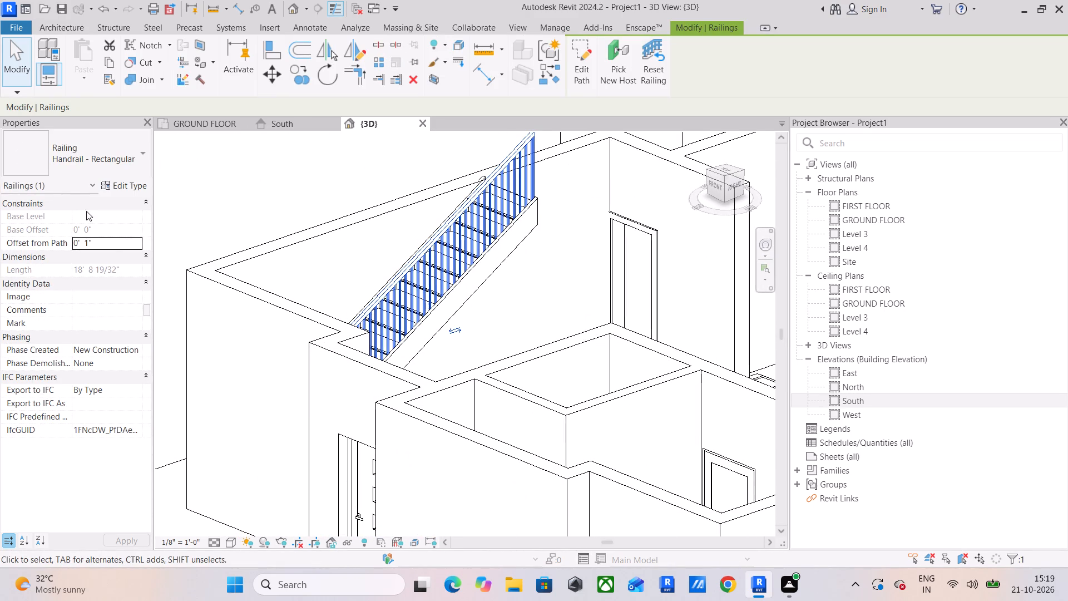
left_click(123, 168)
left_click(77, 229)
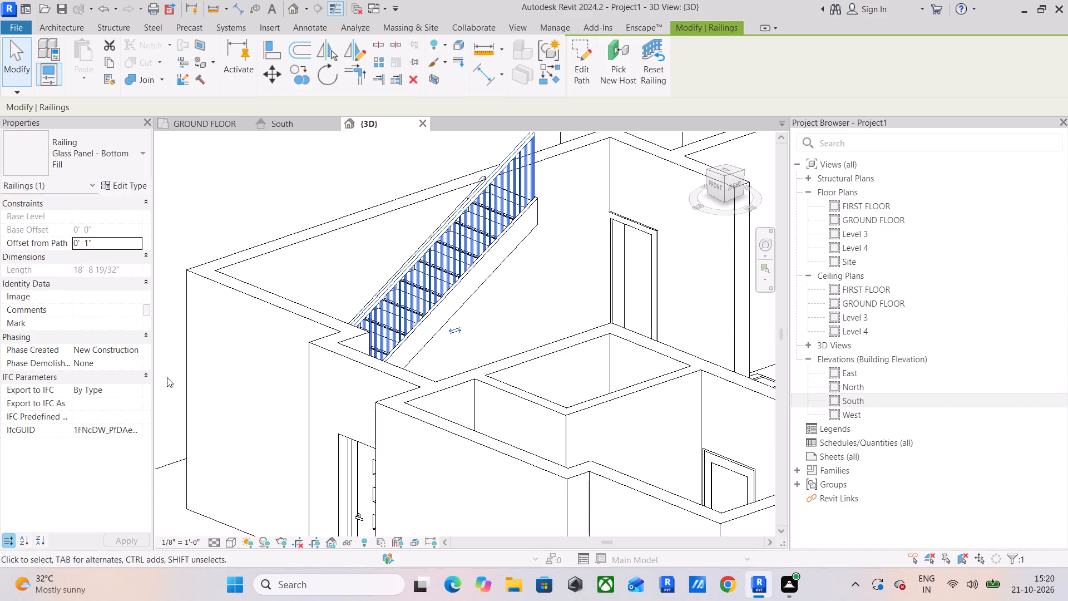
Switch the 3D view's visual style from line-only to one that shows surfaces with their materials.
left_click(234, 546)
left_click(253, 528)
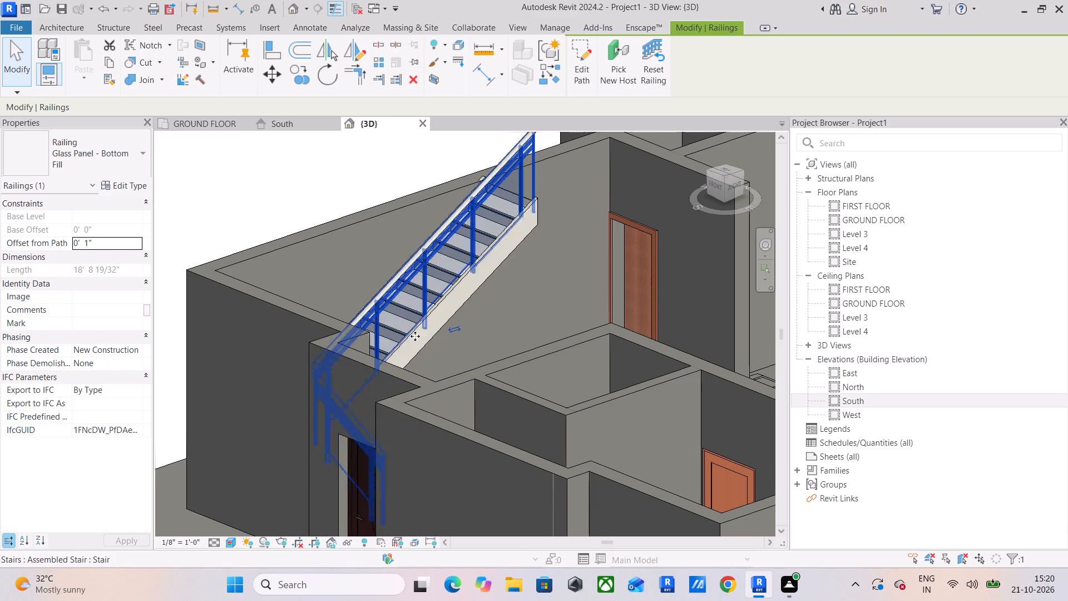
Edit the assembled stair's type: set Right Support and Left Support to None, enable Middle Support, and apply.
scroll(466, 298, "up", 4)
left_click(466, 298)
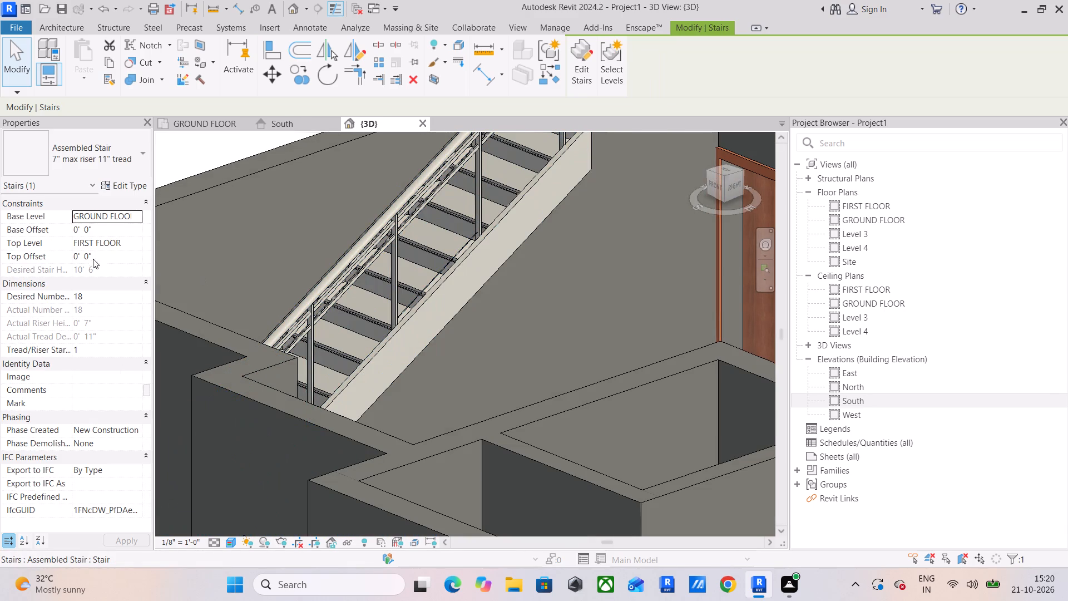
left_click(130, 190)
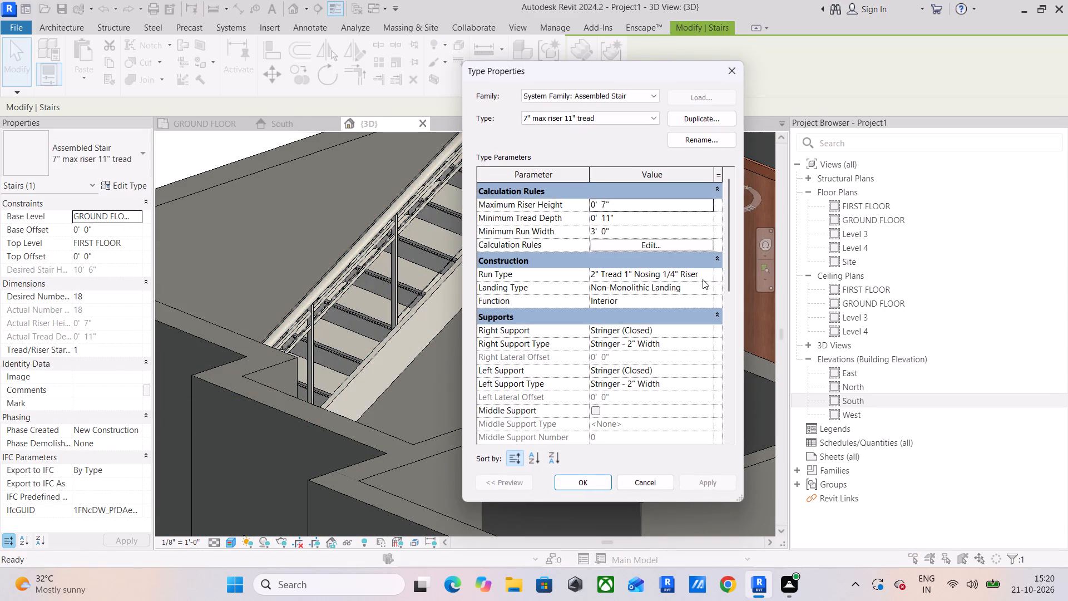
left_click(708, 332)
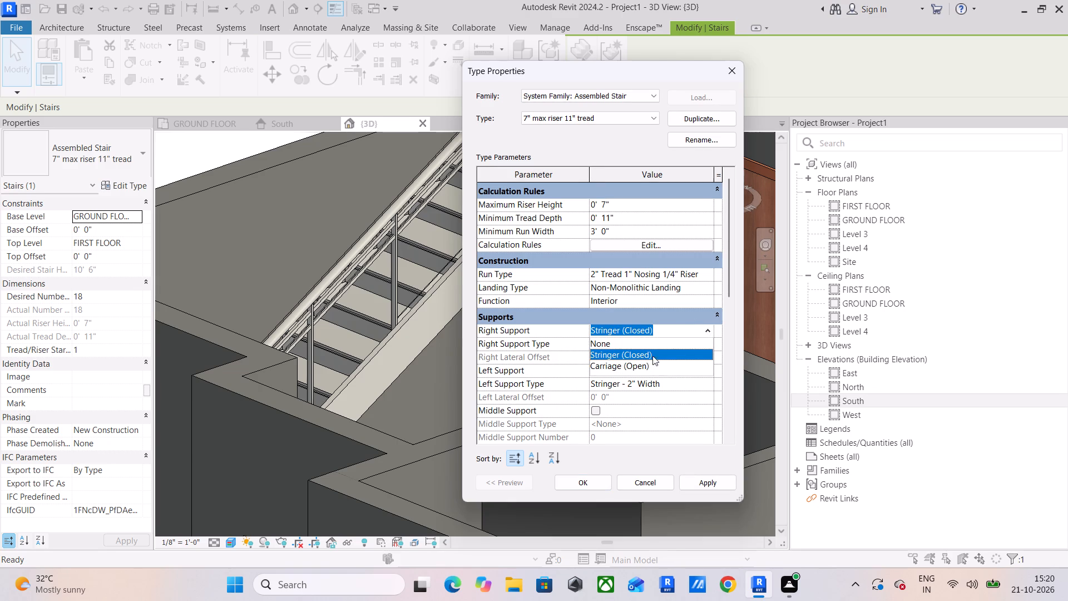
left_click(644, 341)
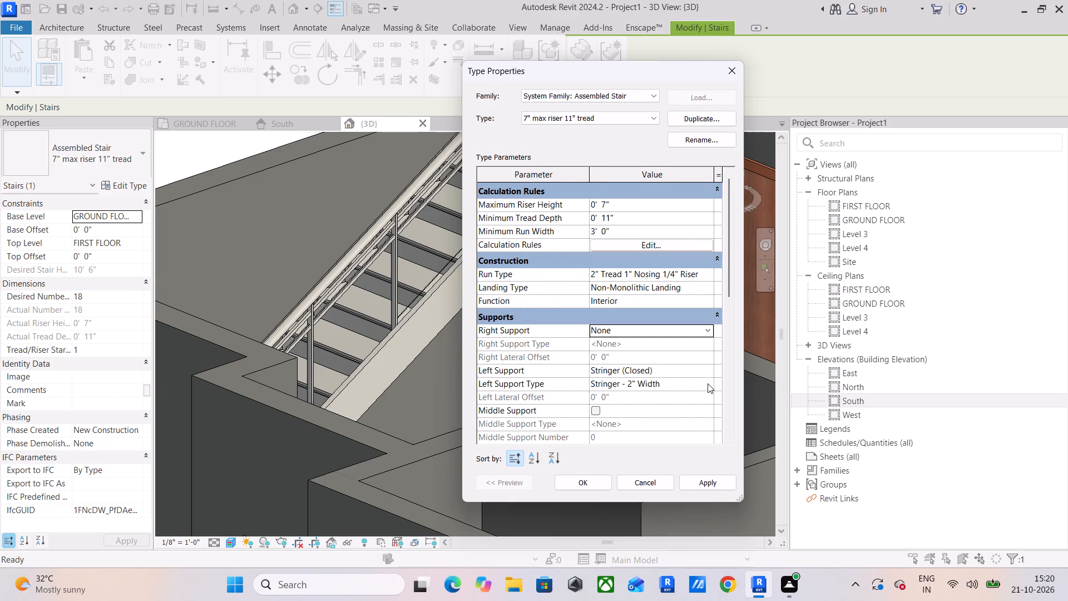
left_click(706, 383)
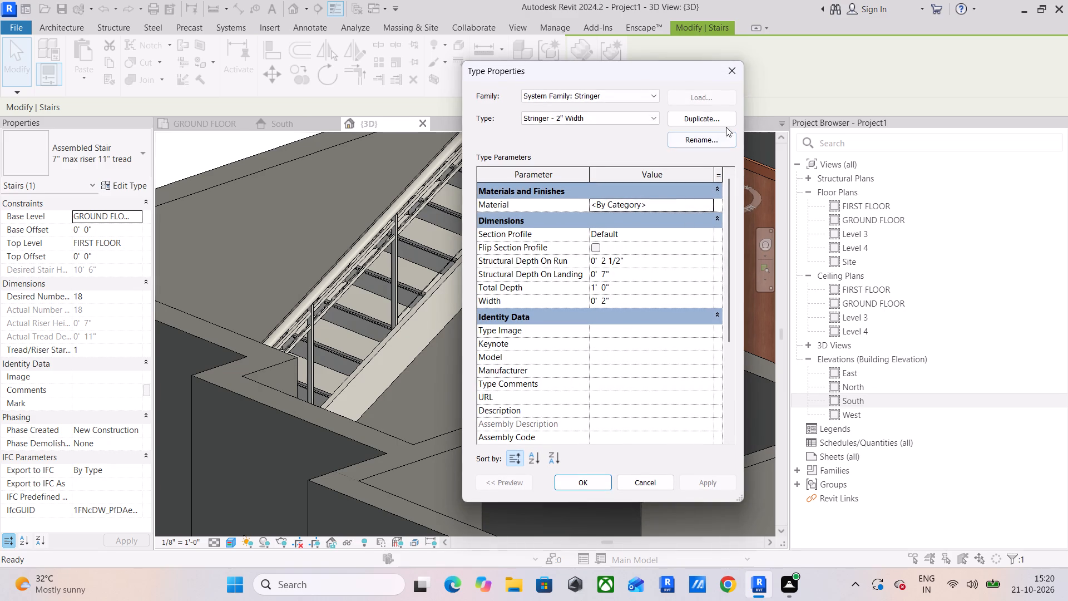
left_click(591, 479)
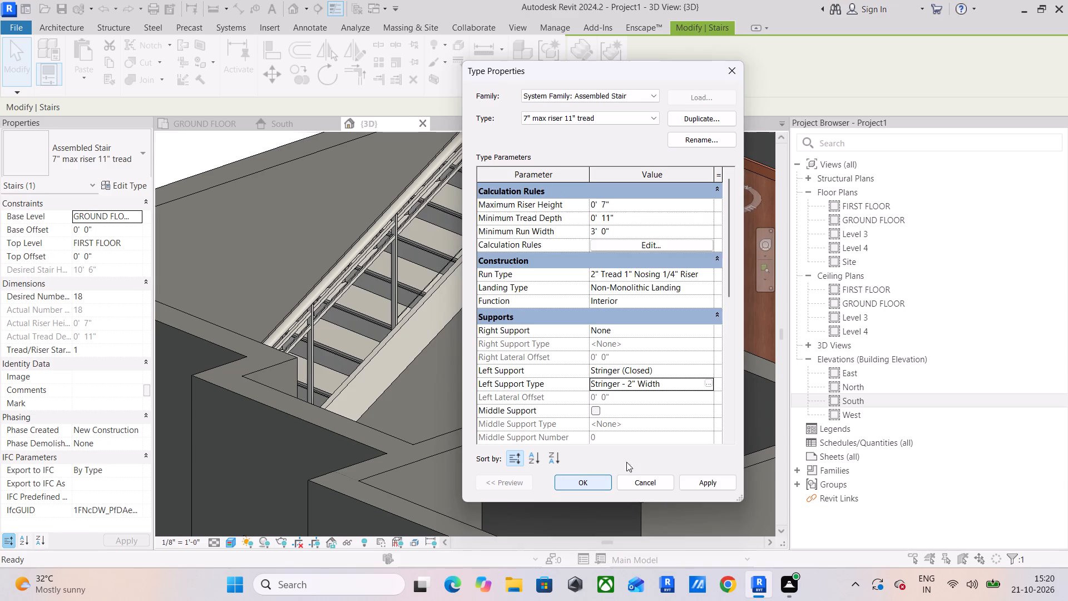
left_click(703, 371)
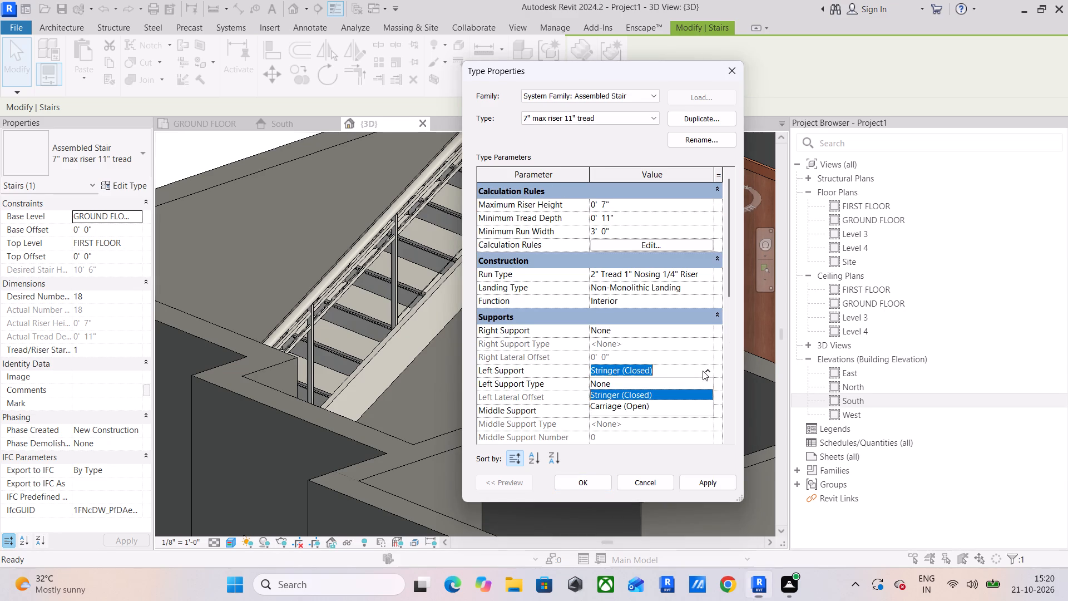
left_click(656, 385)
left_click(590, 413)
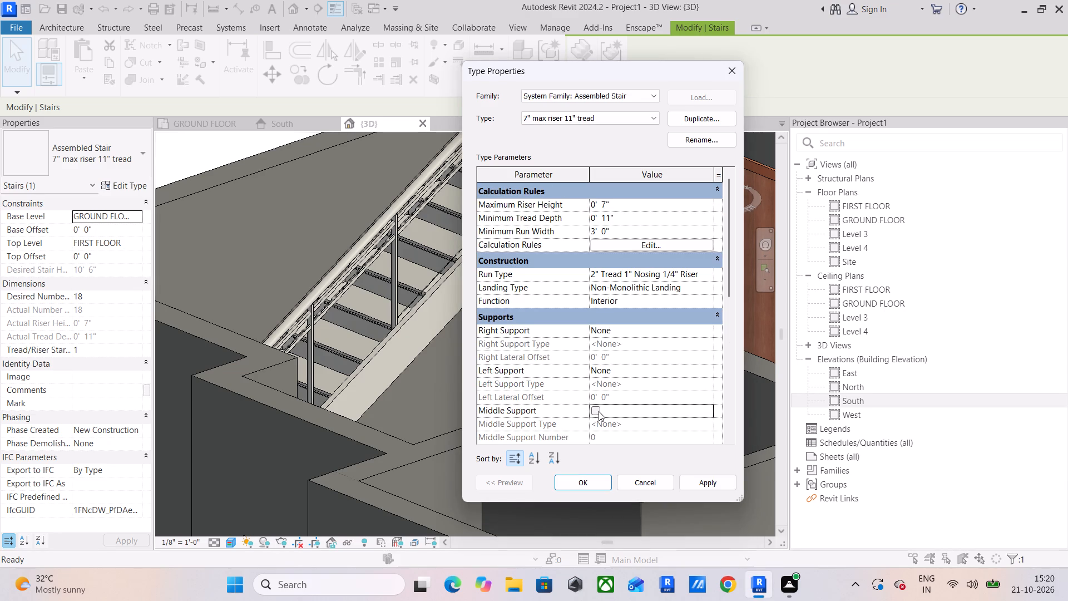
left_click(599, 411)
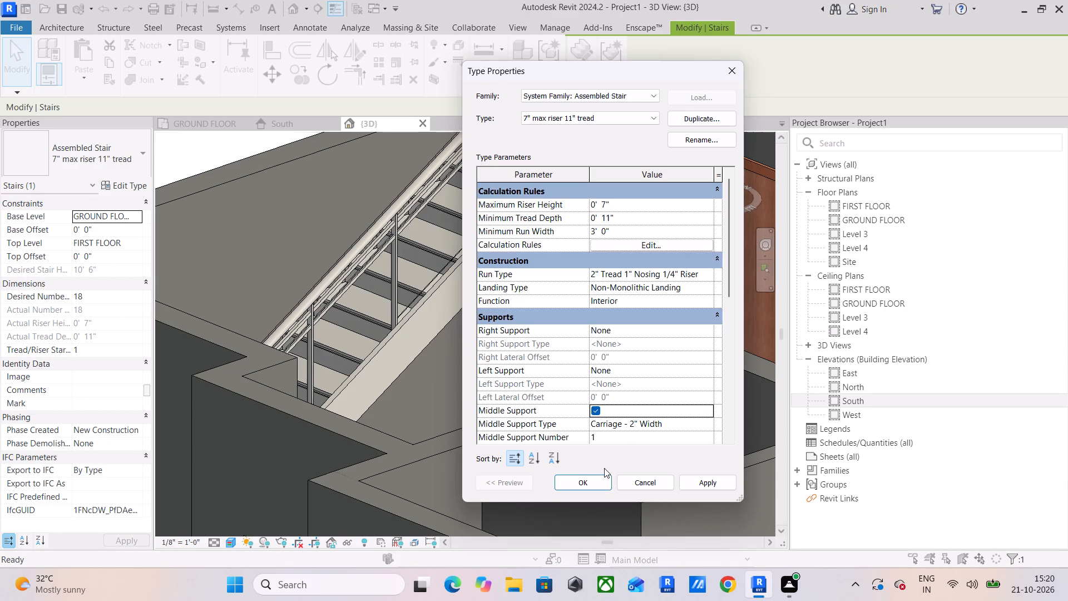
left_click(709, 487)
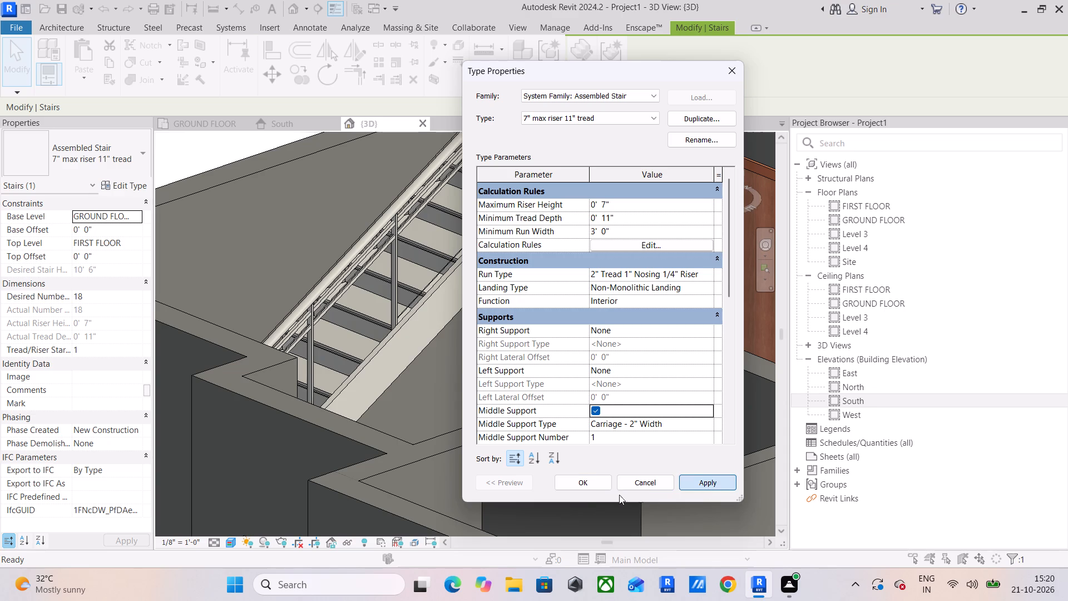
left_click(588, 480)
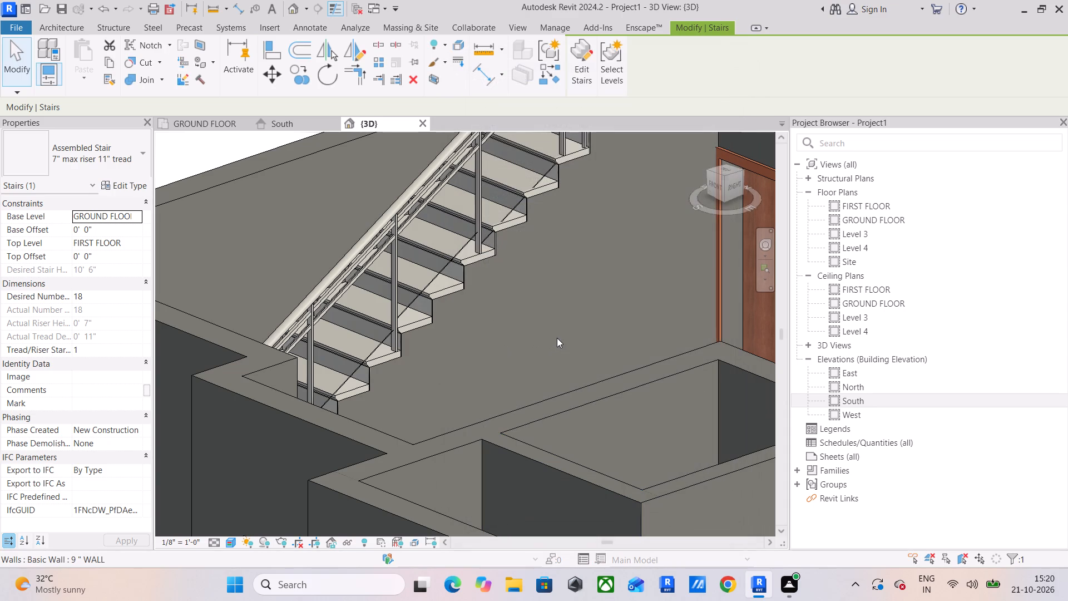
Isolate the selected stair in the 3D view with a selection box.
scroll(557, 338, "down", 7)
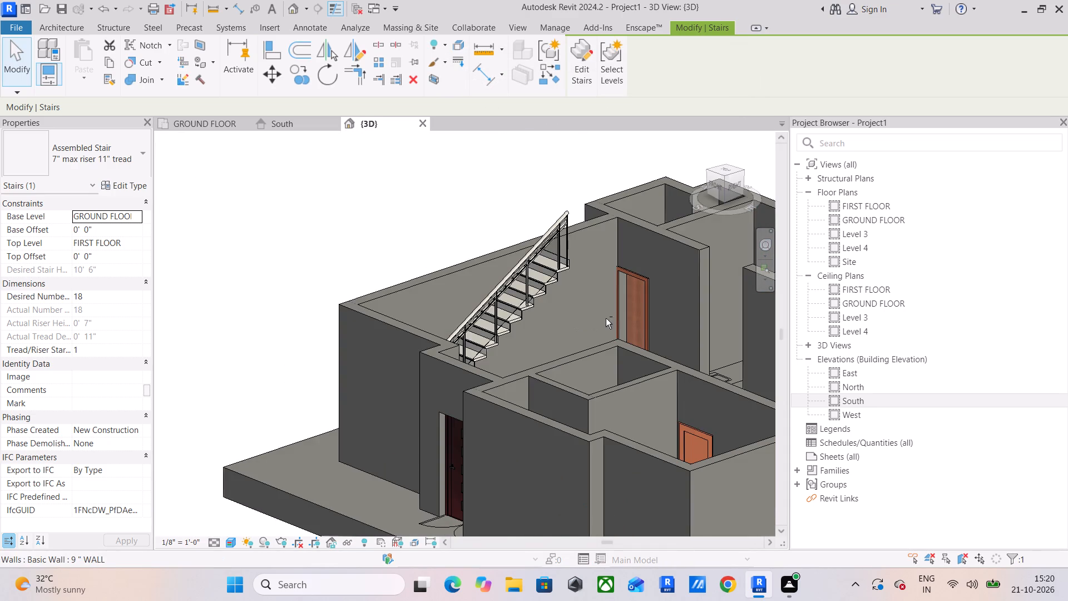
middle_click_drag(606, 318, 389, 318, "shift")
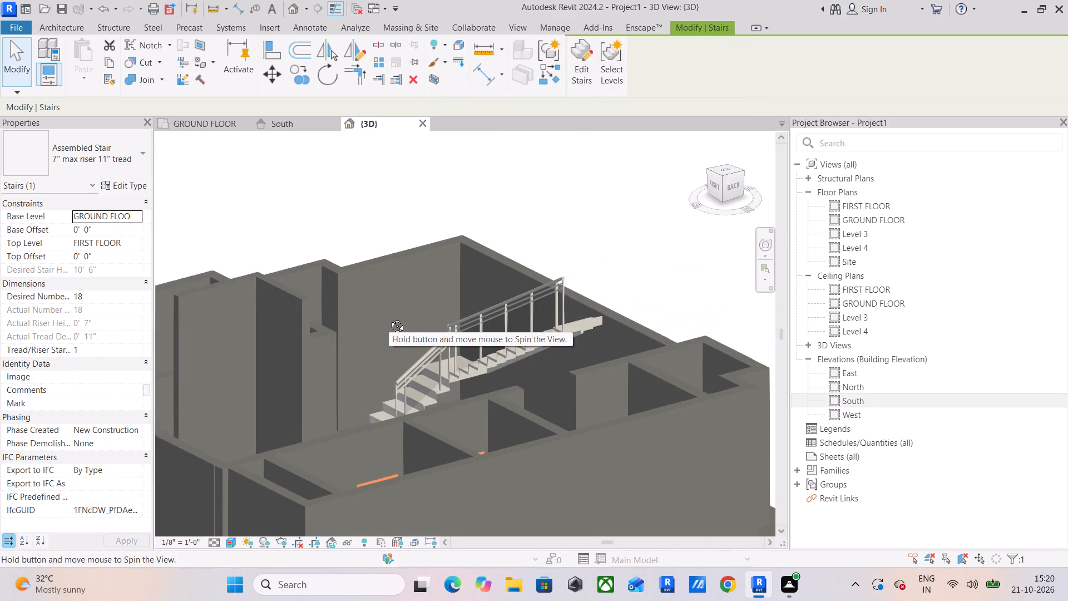
middle_click_drag(389, 318, 334, 334, "shift")
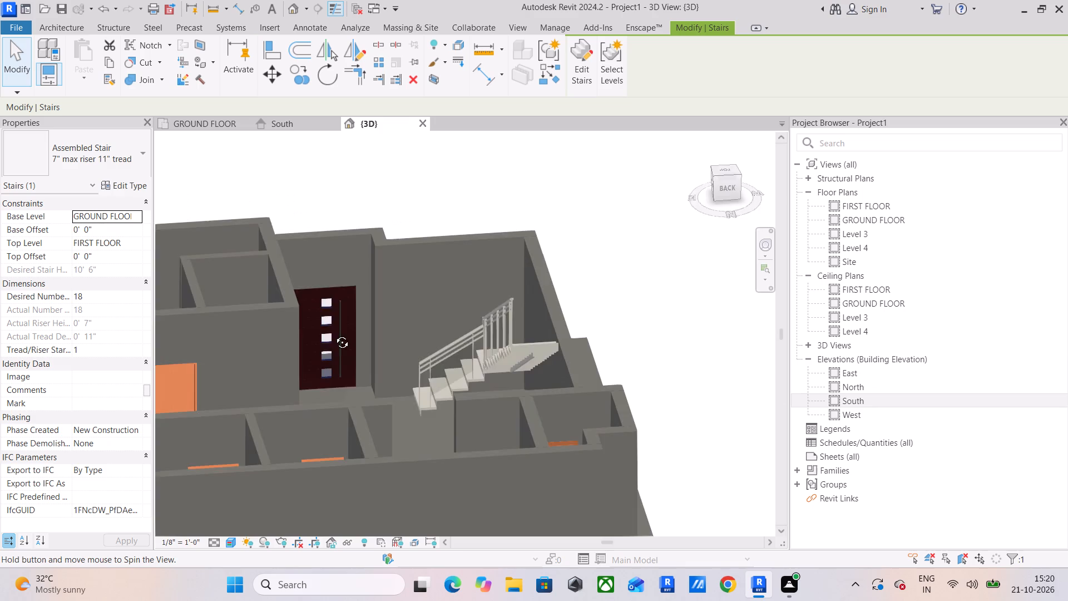
middle_click_drag(334, 334, 512, 348, "shift")
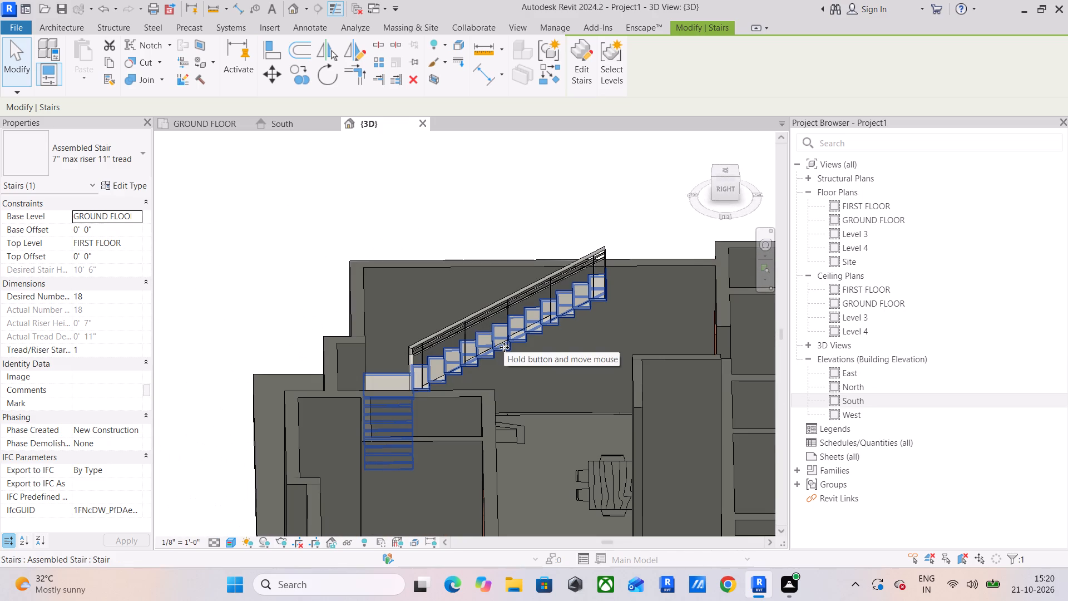
left_click(428, 85)
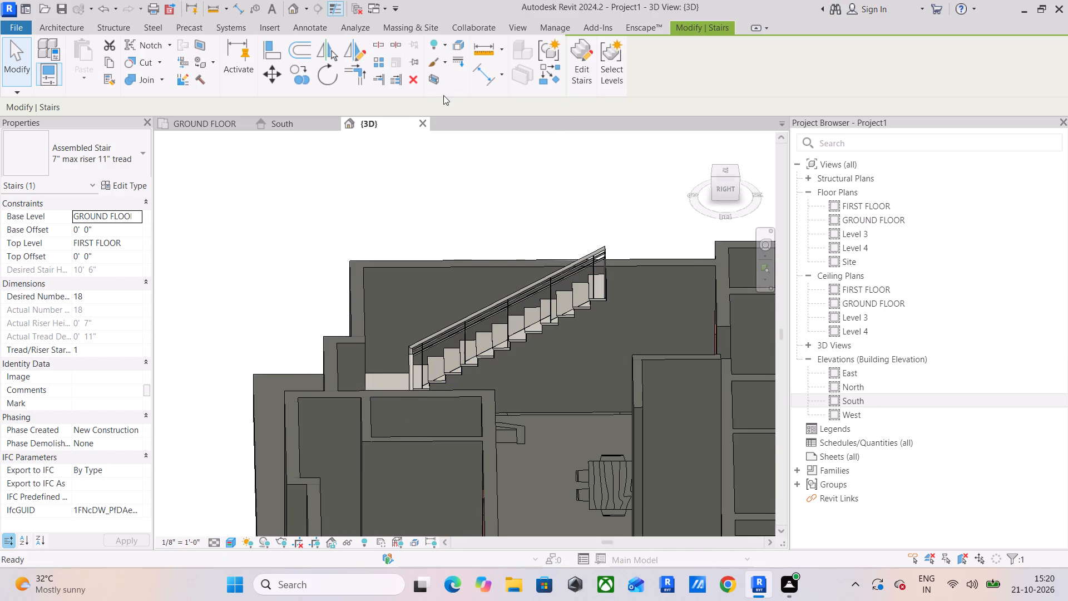
scroll(628, 413, "down", 3)
middle_click_drag(635, 418, 500, 341, "shift")
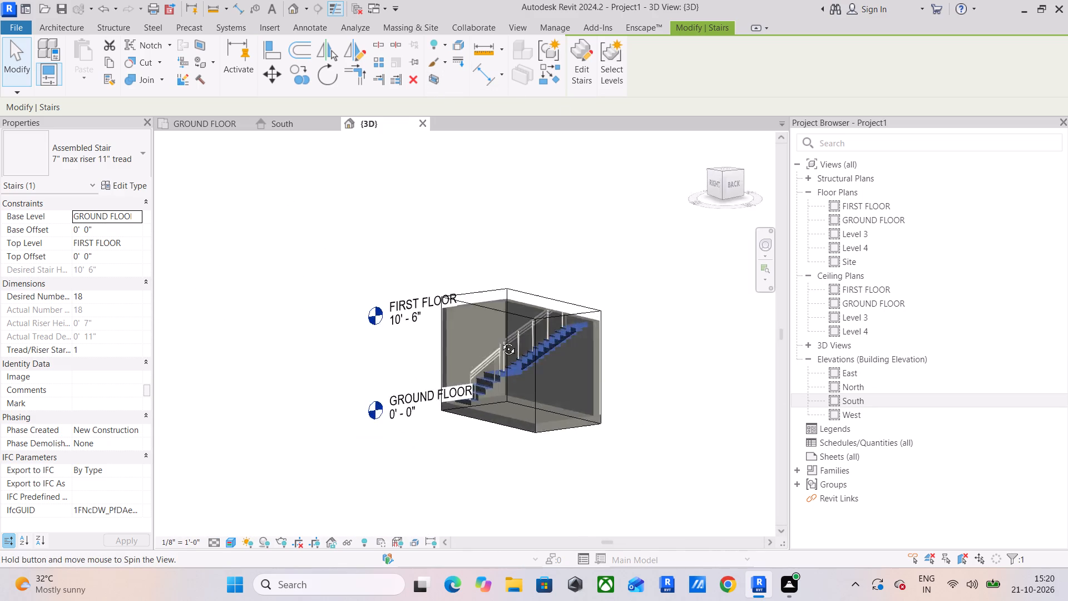
middle_click_drag(500, 341, 446, 315, "shift")
left_click(644, 498)
Examine the isolated stair, its supports and railing from several sides in the 3D view.
scroll(501, 421, "up", 10)
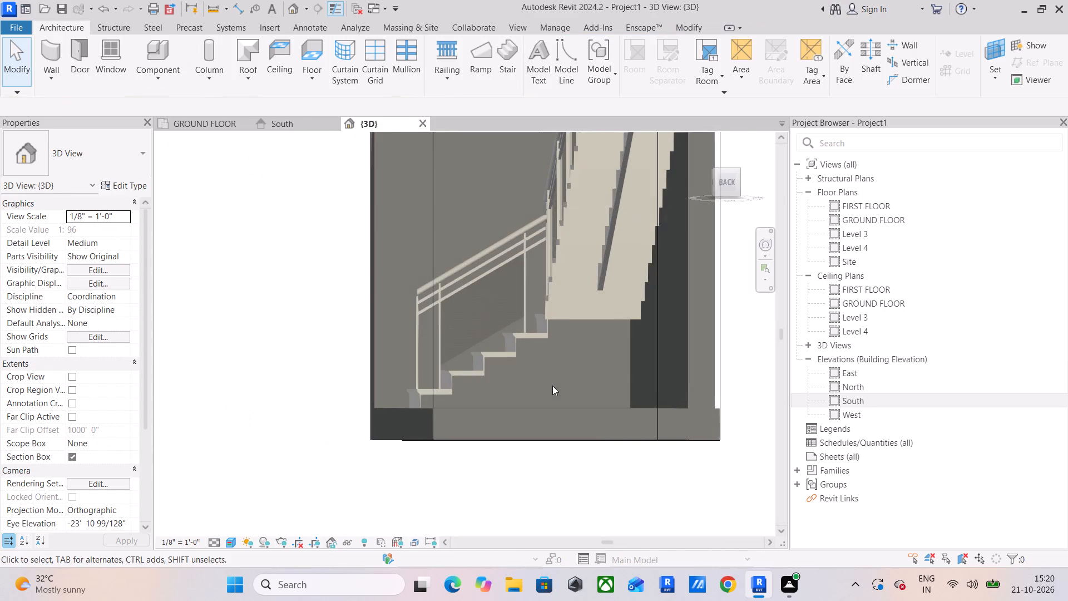
middle_click_drag(556, 386, 698, 429, "shift")
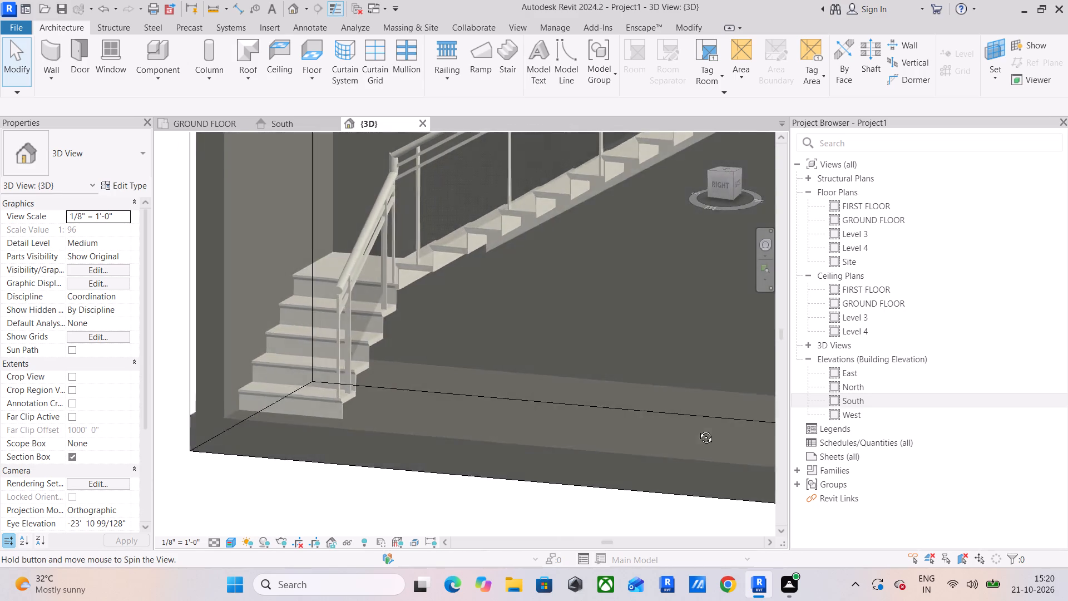
middle_click_drag(698, 429, 734, 368, "shift")
left_click(480, 270)
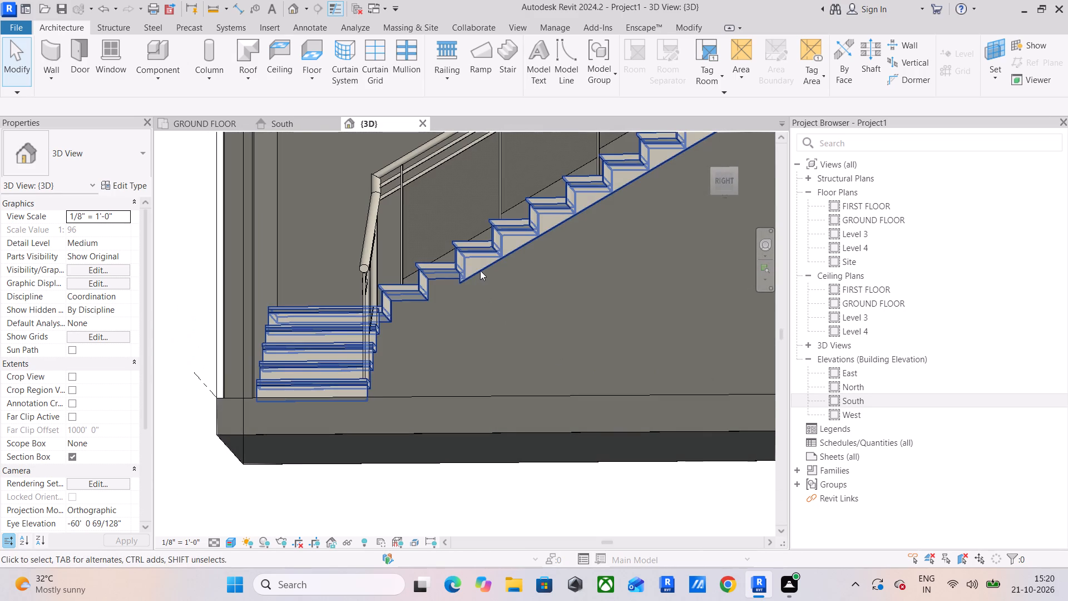
scroll(508, 412, "down", 4)
key("Escape")
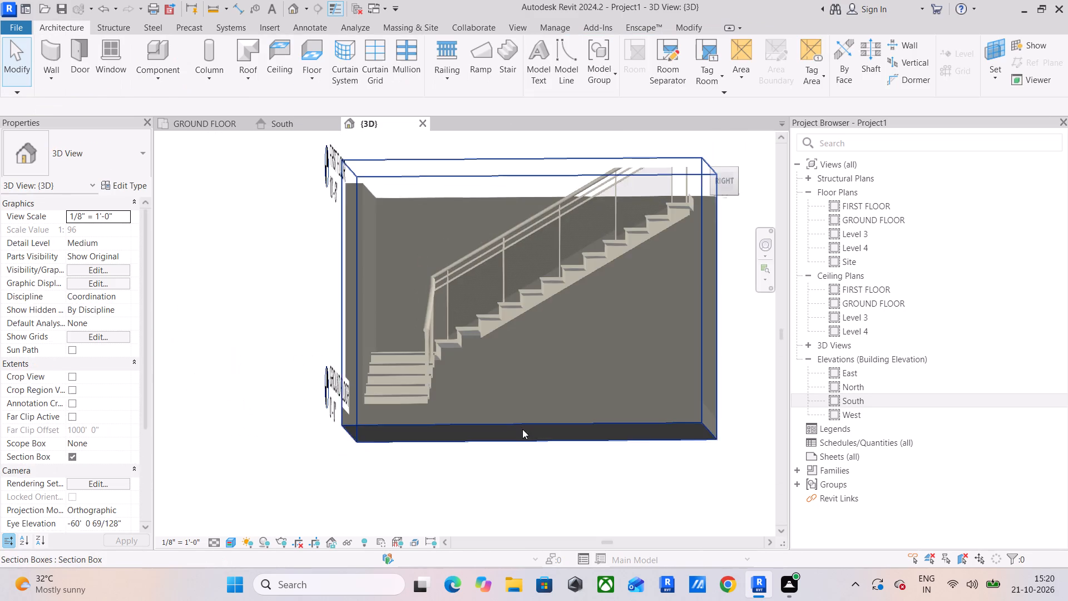
scroll(522, 430, "down", 2)
middle_click_drag(522, 430, 548, 594, "shift")
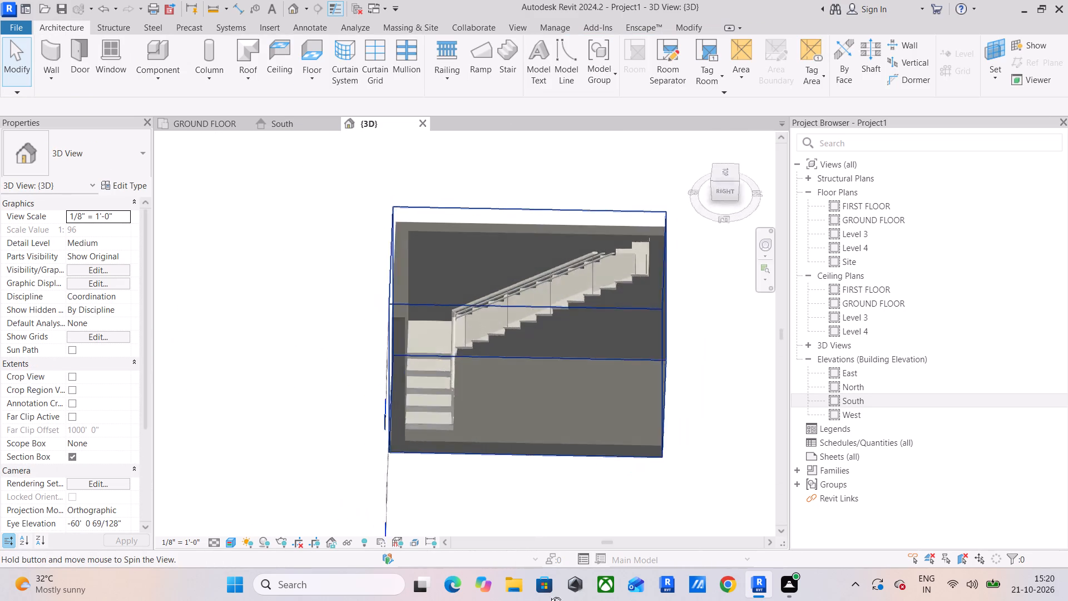
middle_click_drag(548, 594, 525, 583, "shift")
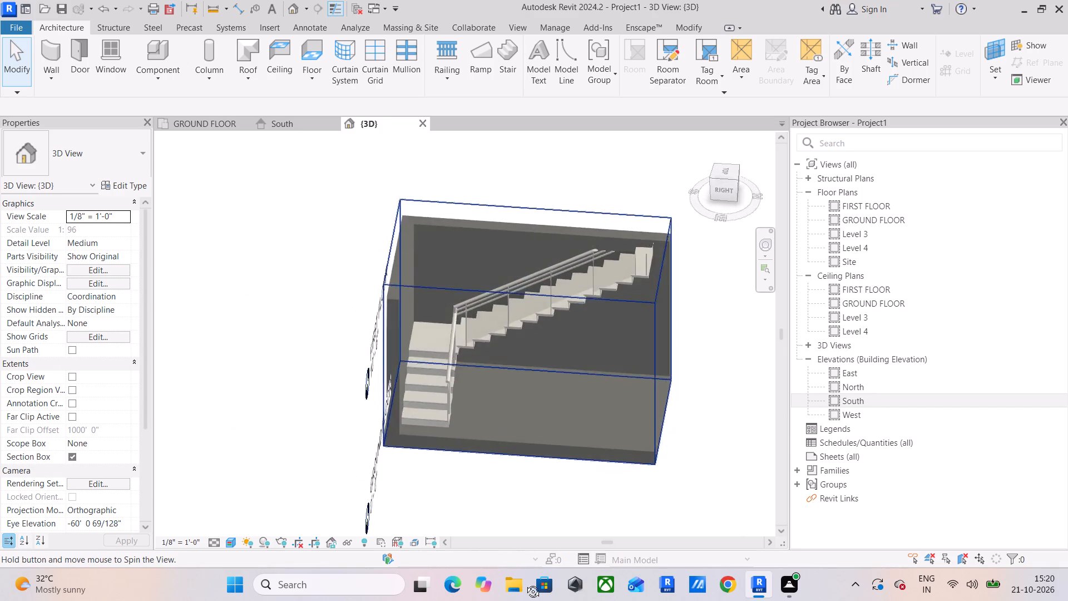
middle_click_drag(525, 583, 570, 524, "shift")
scroll(470, 357, "up", 2)
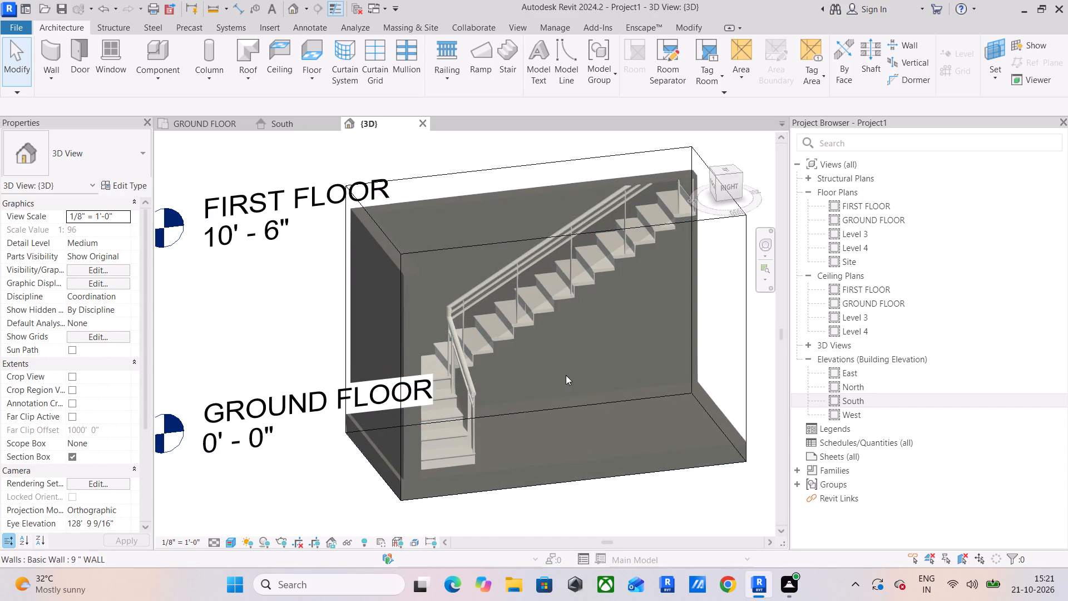
scroll(566, 375, "down", 3)
middle_click_drag(569, 385, 397, 347, "shift")
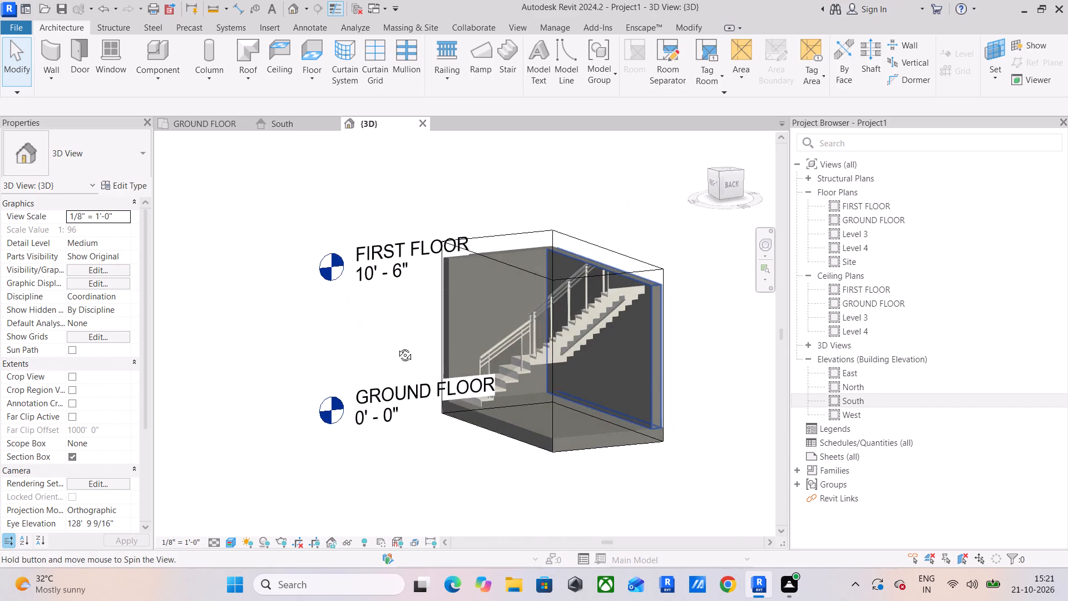
middle_click_drag(397, 347, 403, 348, "shift")
In the assembled stair's run type, 2" Tread 1" Nosing 1/4" Riser, turn off Riser and apply the change.
left_click(506, 377)
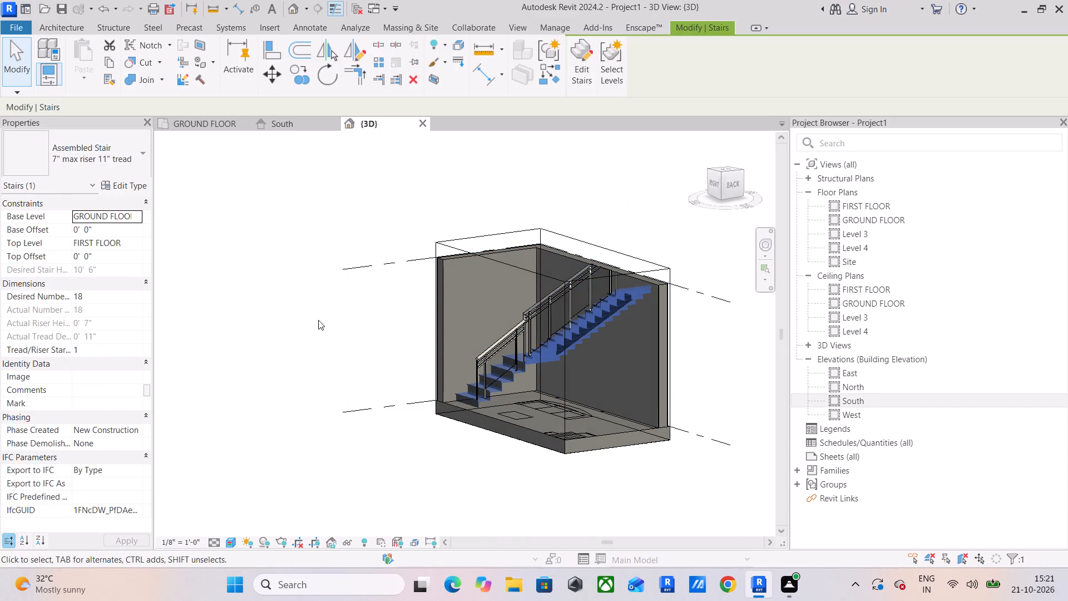
left_click(121, 184)
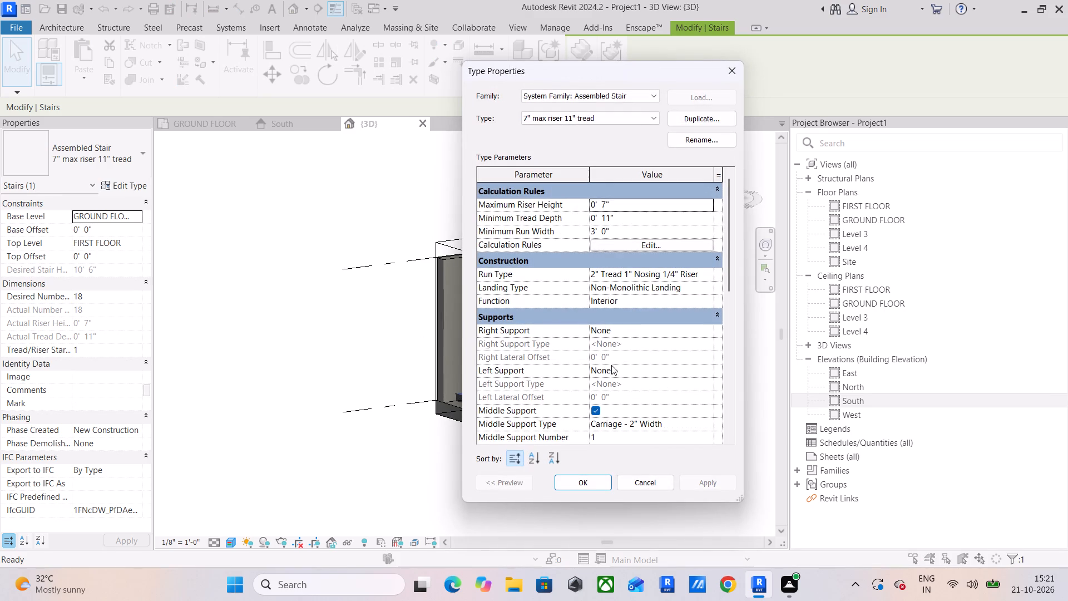
left_click(705, 272)
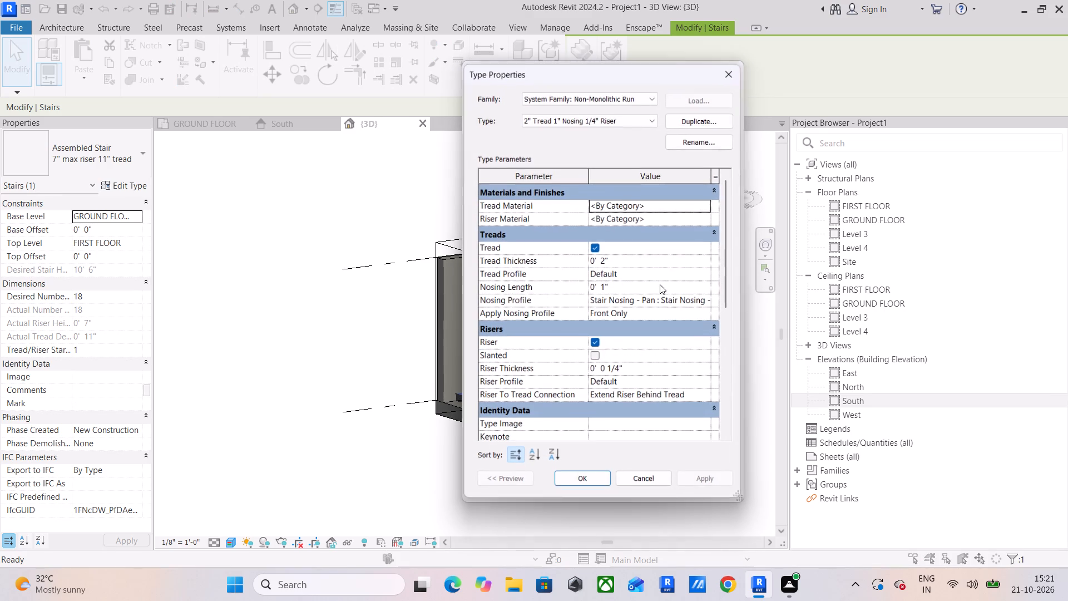
left_click(595, 344)
left_click(586, 486)
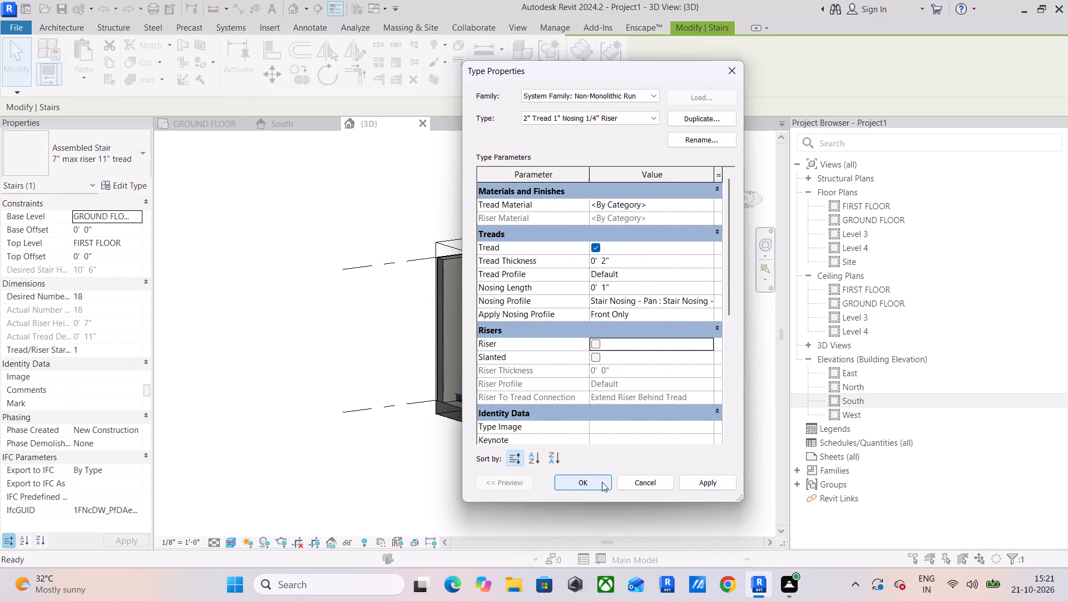
left_click(701, 483)
left_click(592, 481)
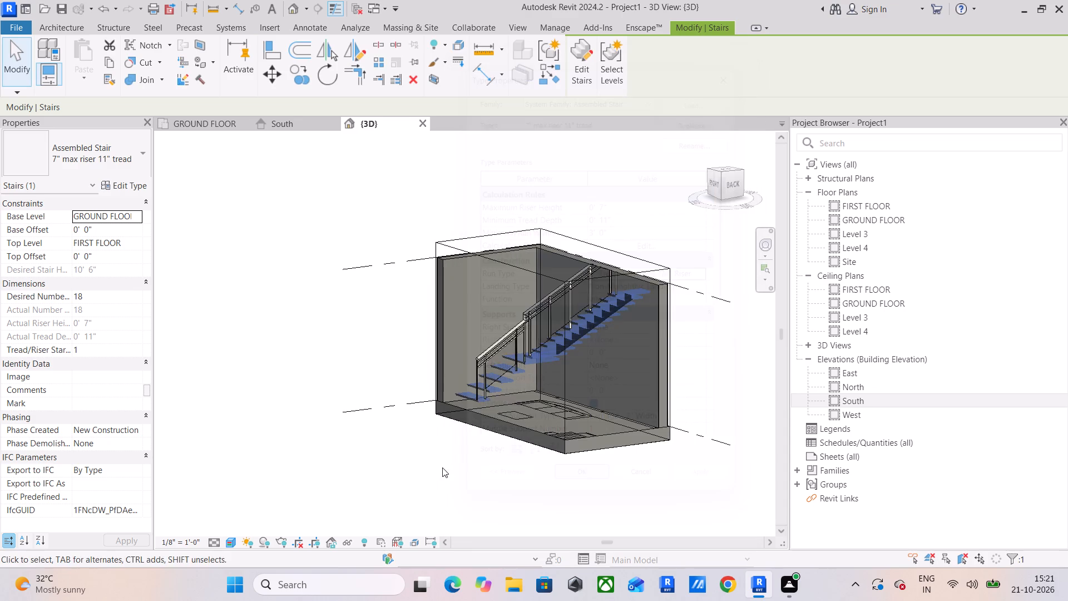
scroll(532, 386, "up", 8)
left_click(567, 449)
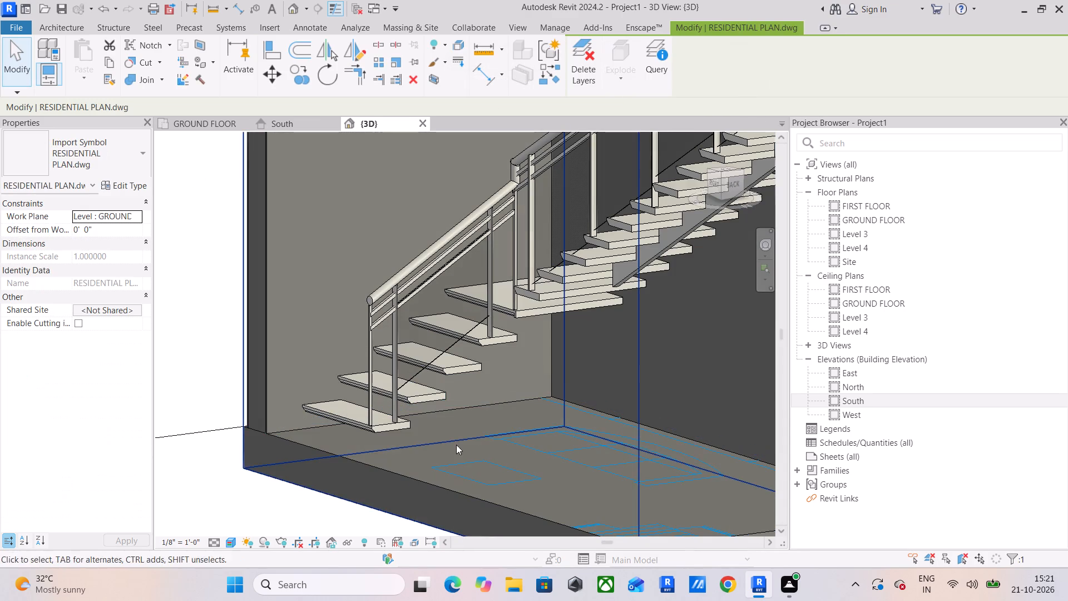
left_click(276, 510)
scroll(408, 508, "down", 4)
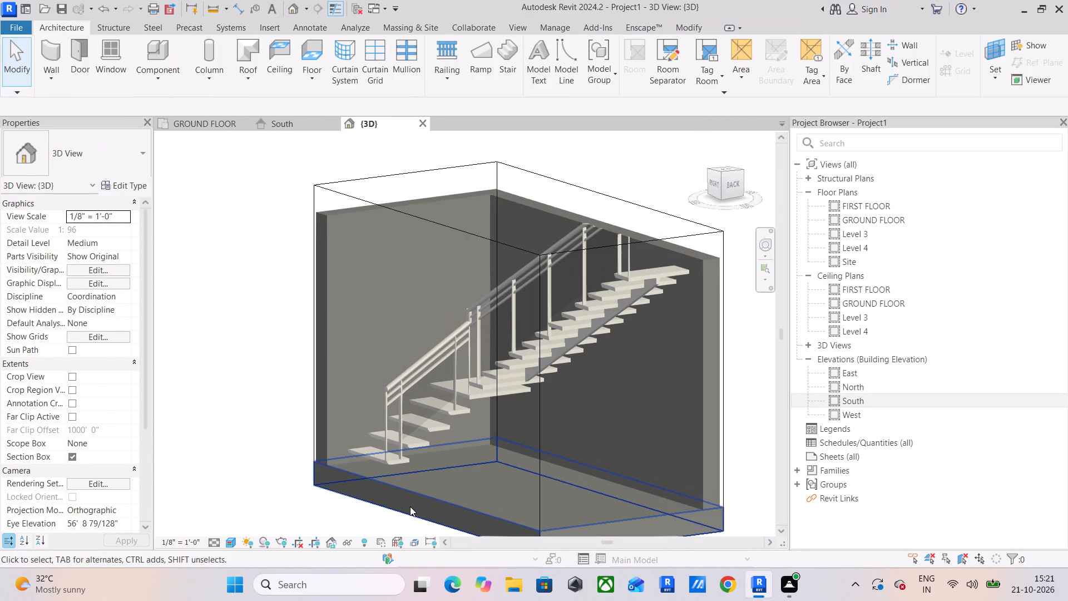
Review the material and dimension parameters of the stair's middle support type, Carriage - 2" Width.
left_click(533, 373)
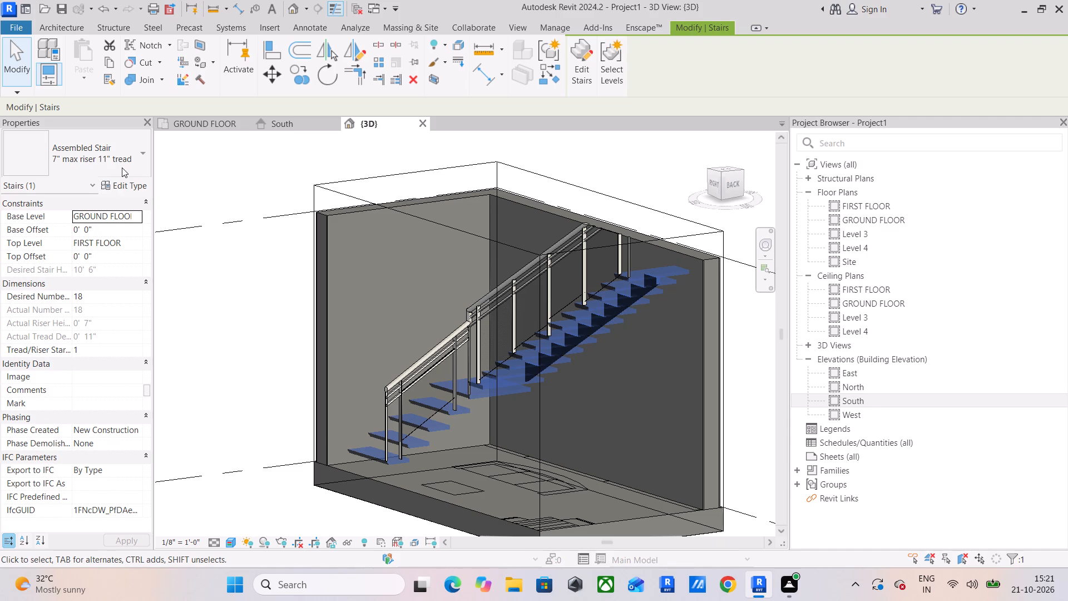
left_click(130, 179)
scroll(603, 390, "down", 1)
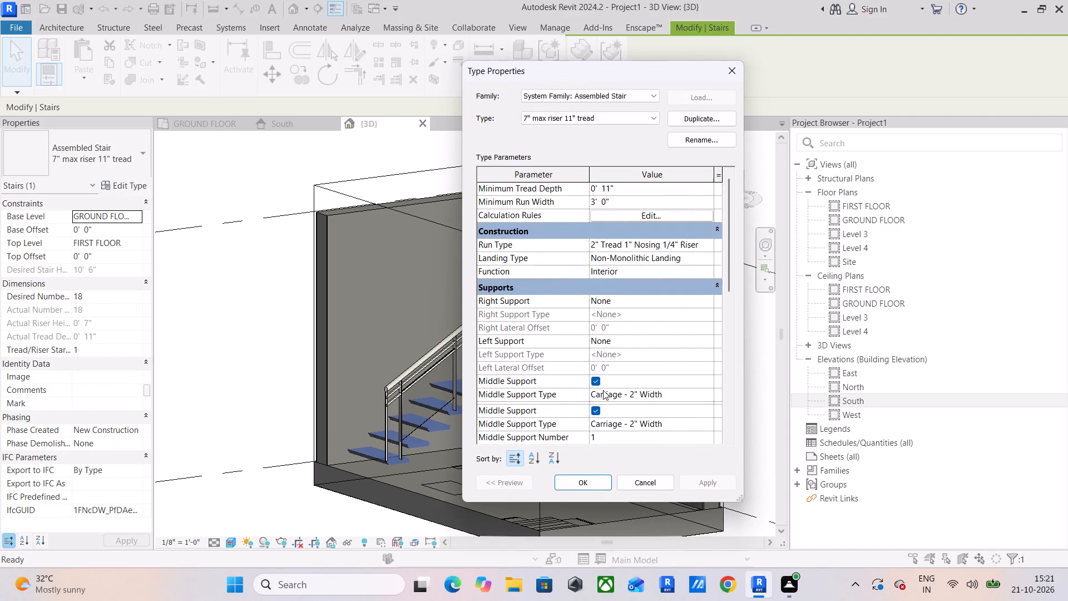
scroll(603, 390, "down", 1)
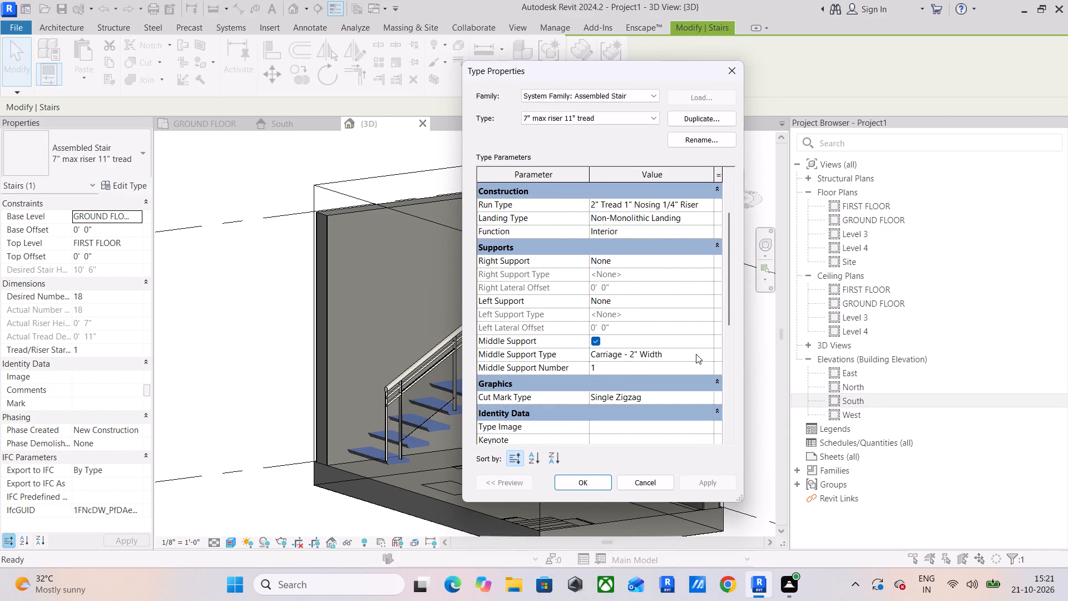
left_click(708, 353)
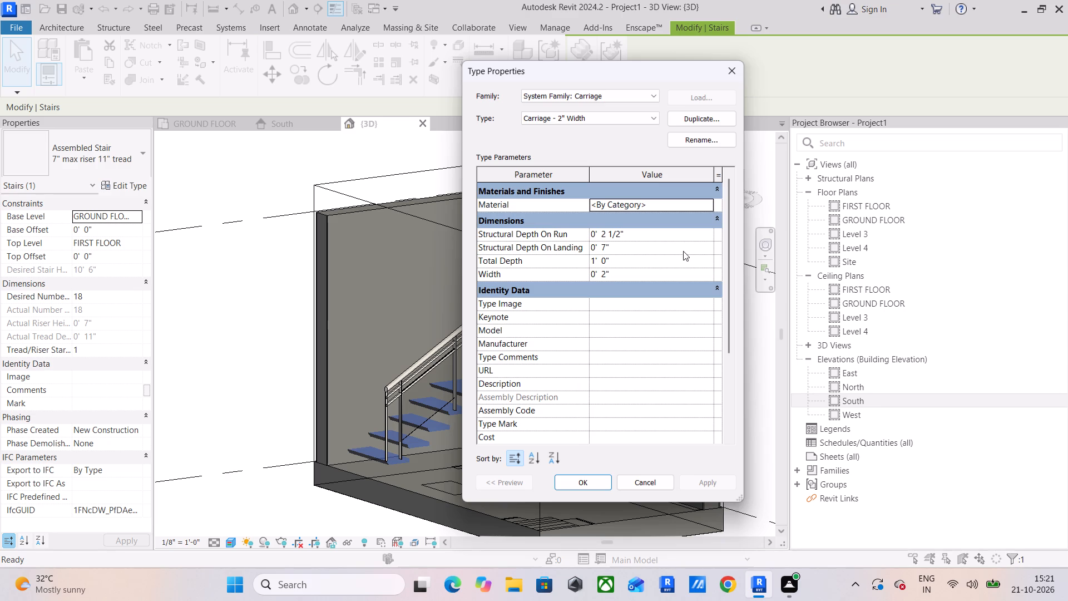
scroll(596, 339, "down", 5)
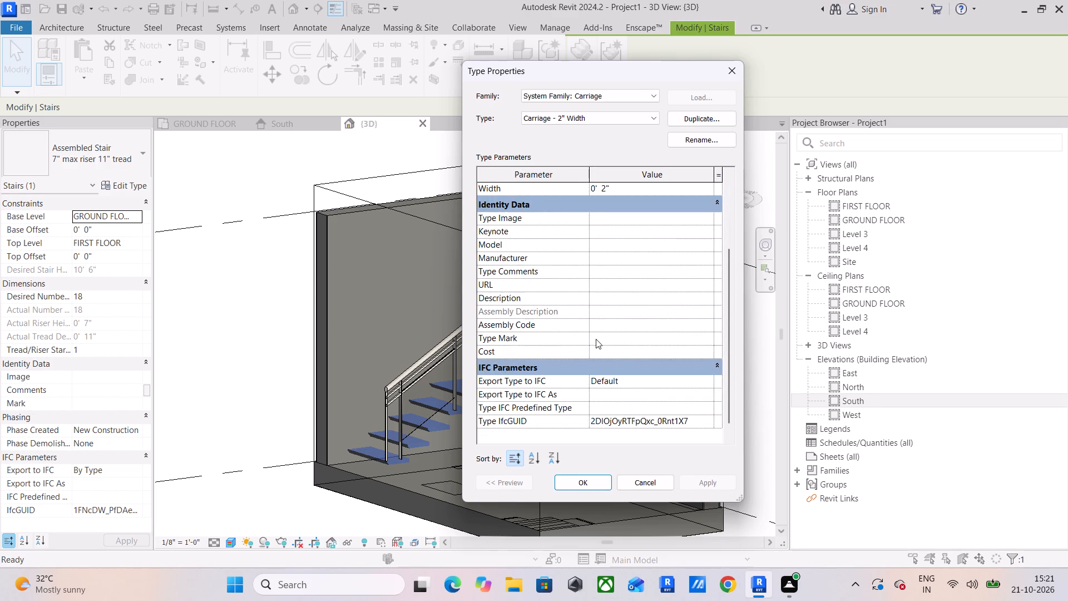
scroll(596, 339, "down", 4)
scroll(652, 377, "up", 9)
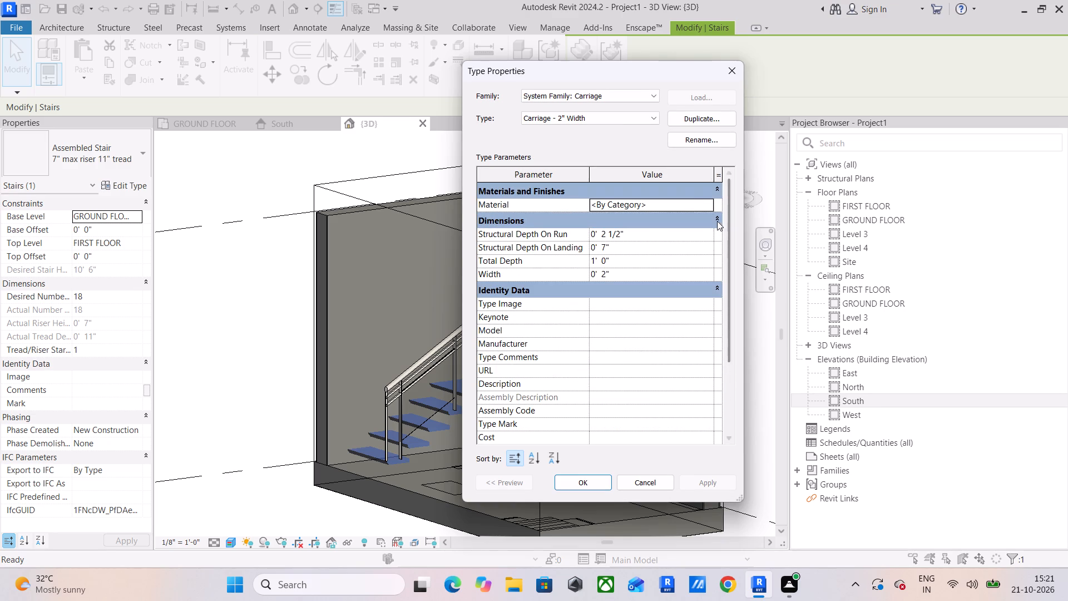
left_click(596, 480)
left_click(699, 480)
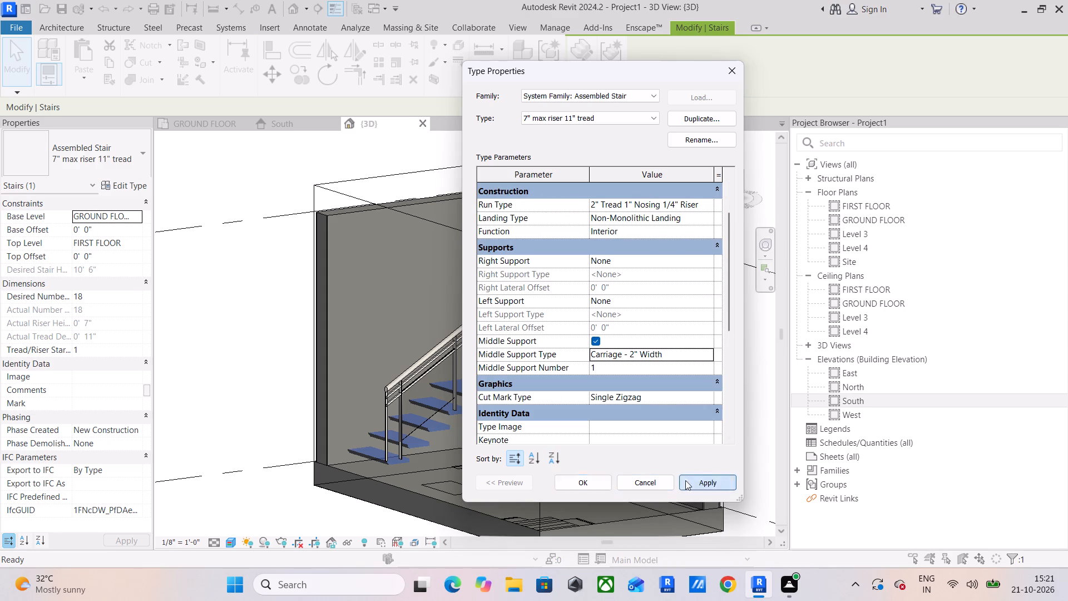
left_click(576, 480)
scroll(535, 479, "down", 4)
left_click(256, 391)
Examine the stair's treads, middle support and railing from the side and from above.
scroll(427, 470, "down", 3)
middle_click_drag(471, 491, 657, 530, "shift")
scroll(497, 378, "up", 5)
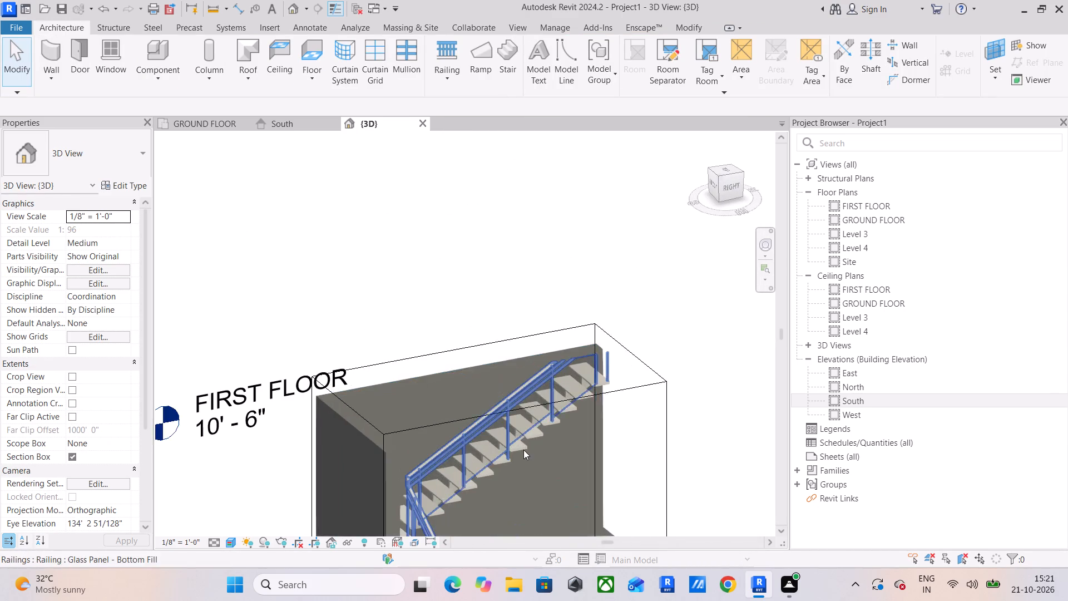
scroll(523, 450, "up", 5)
scroll(654, 466, "down", 9)
middle_click_drag(654, 481, 607, 538, "shift")
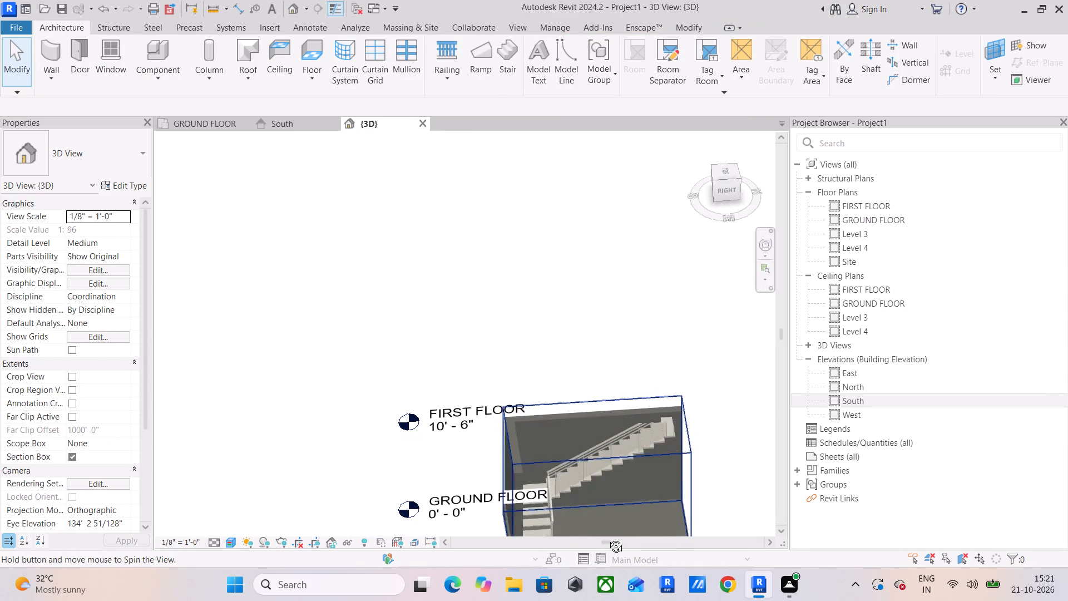
middle_click_drag(607, 538, 588, 391, "shift")
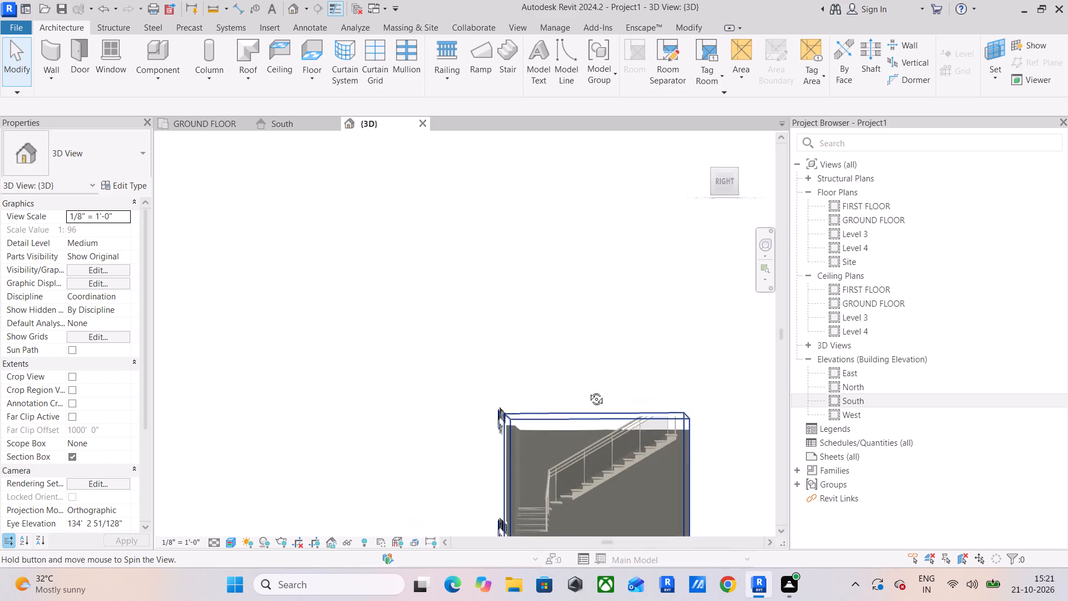
middle_click_drag(588, 391, 590, 480, "shift")
scroll(590, 480, "down", 2)
middle_click_drag(593, 489, 584, 525, "shift")
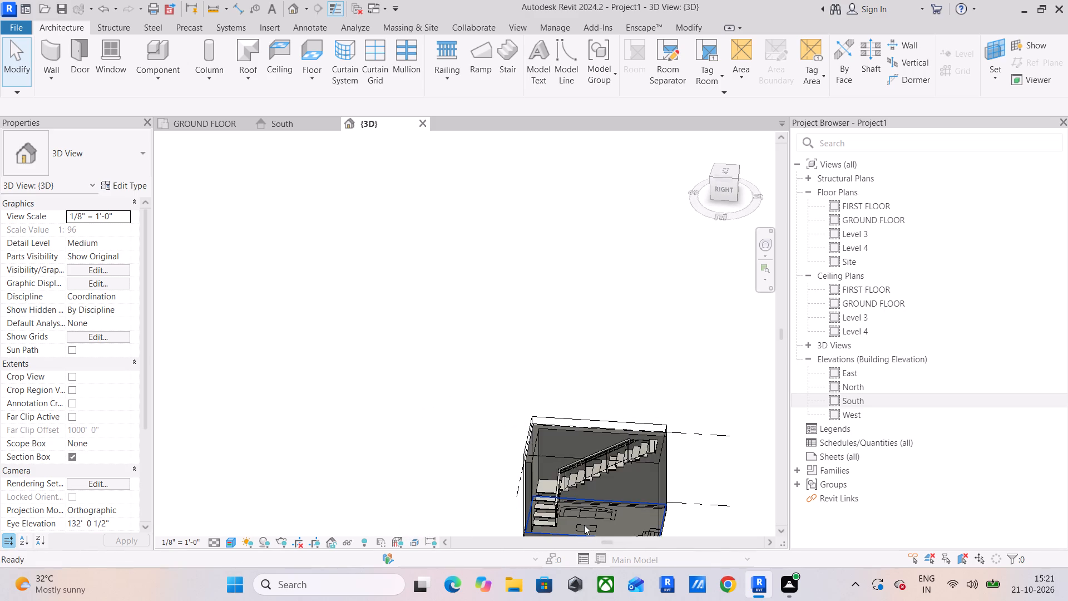
scroll(556, 488, "up", 4)
middle_click_drag(564, 495, 541, 338)
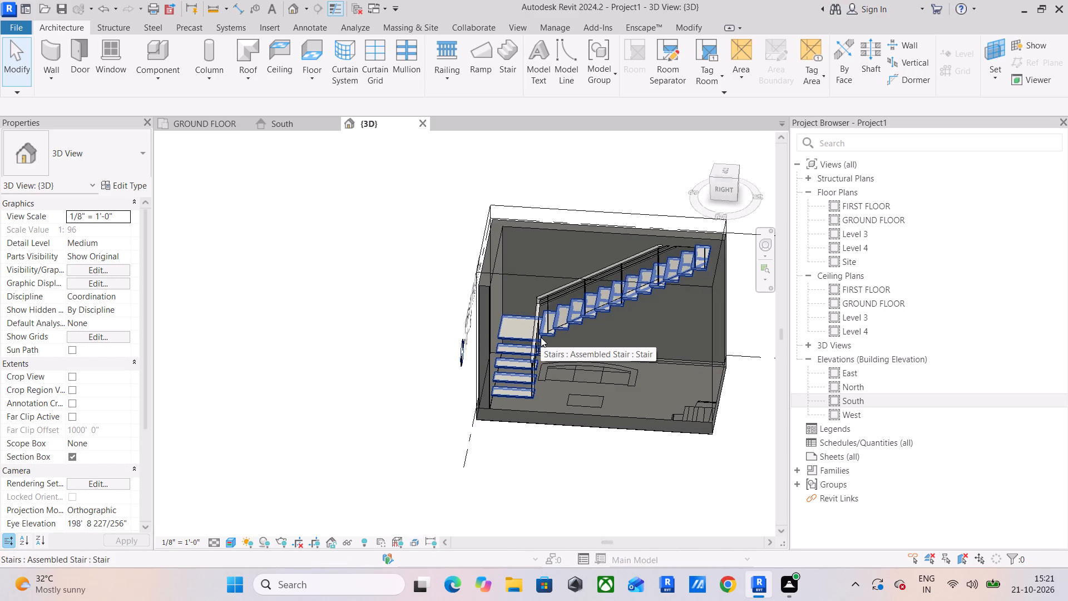
Create a new material for the Tread Material of the assembled stair's run type.
left_click(515, 381)
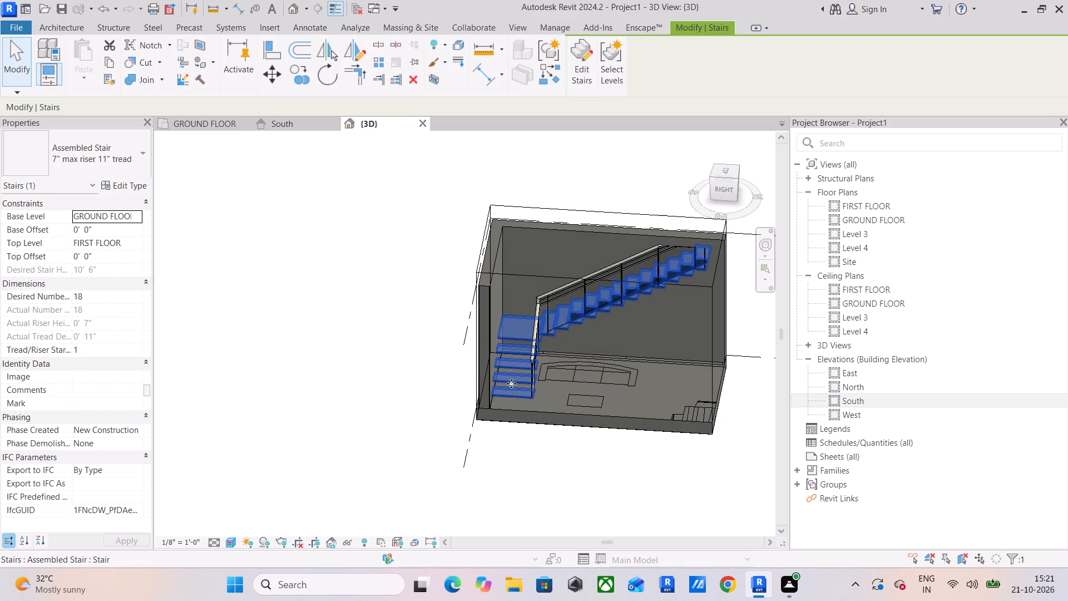
left_click(136, 185)
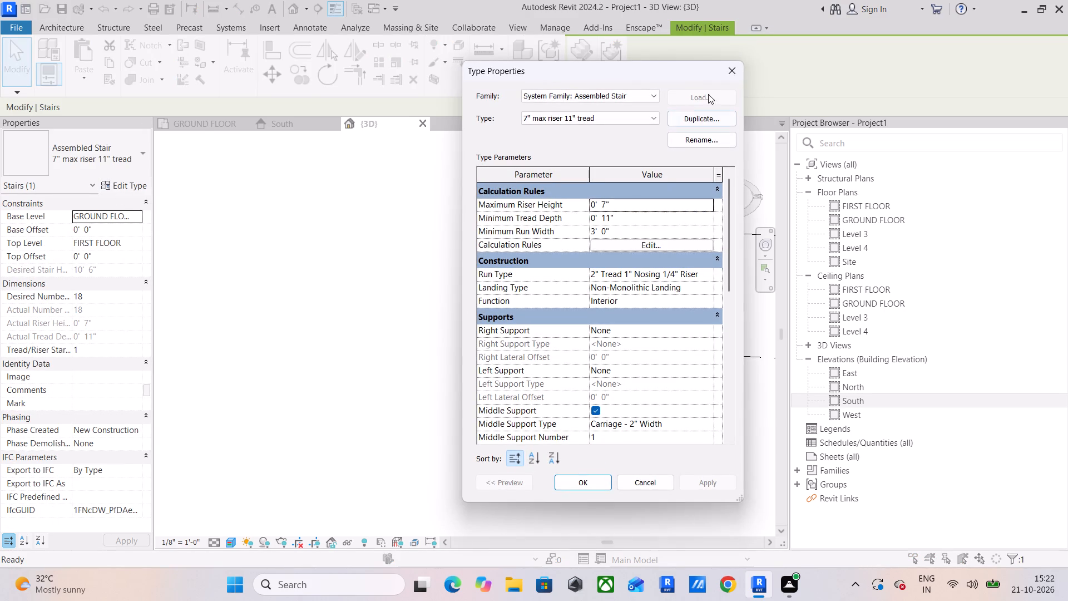
left_click(702, 273)
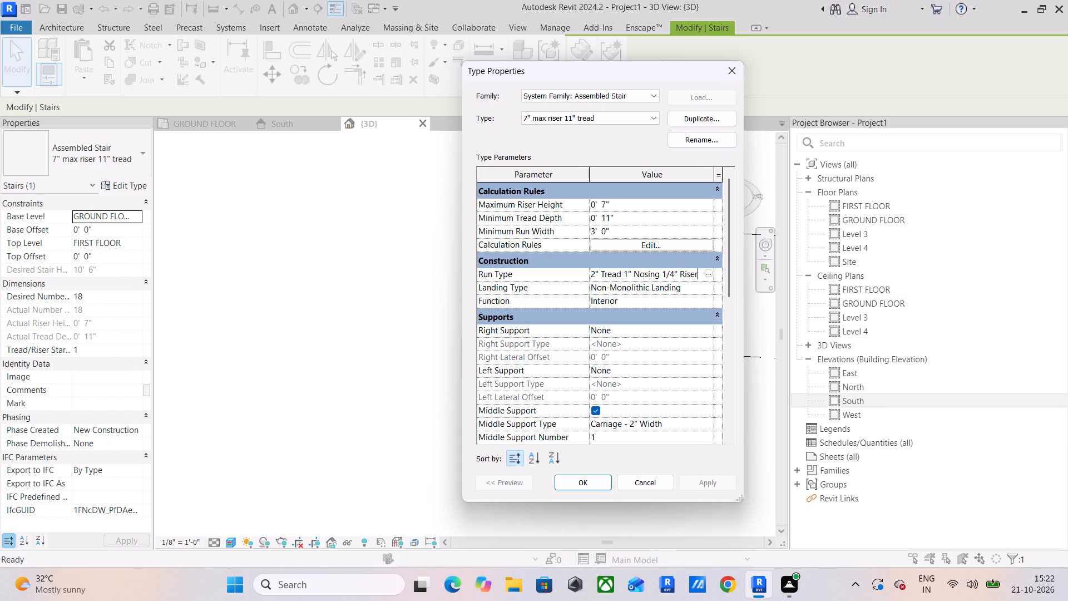
left_click(713, 273)
left_click(710, 274)
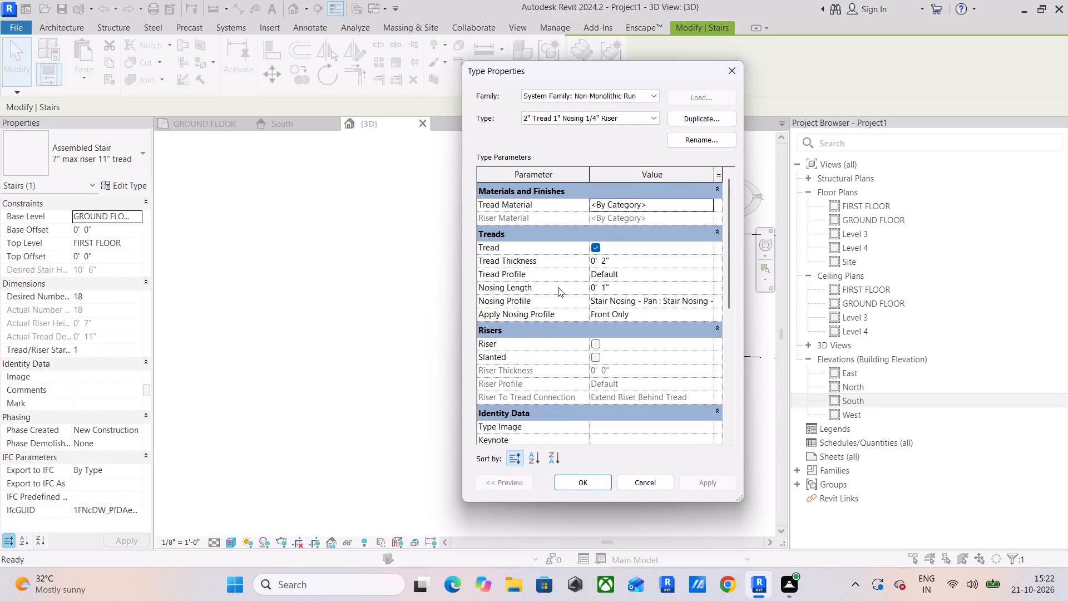
left_click(711, 203)
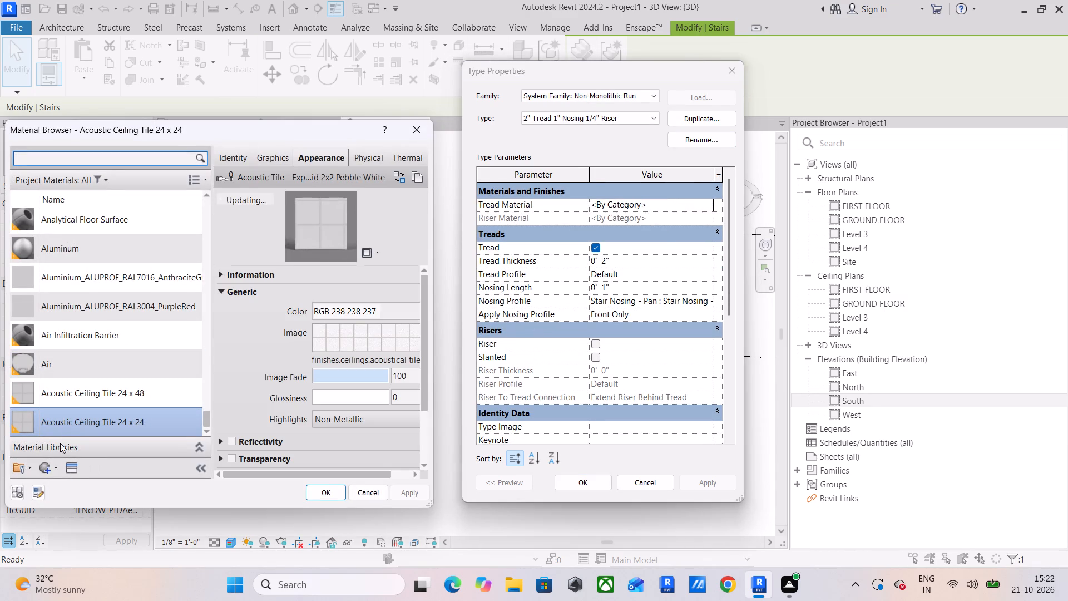
left_click(40, 476)
left_click(97, 482)
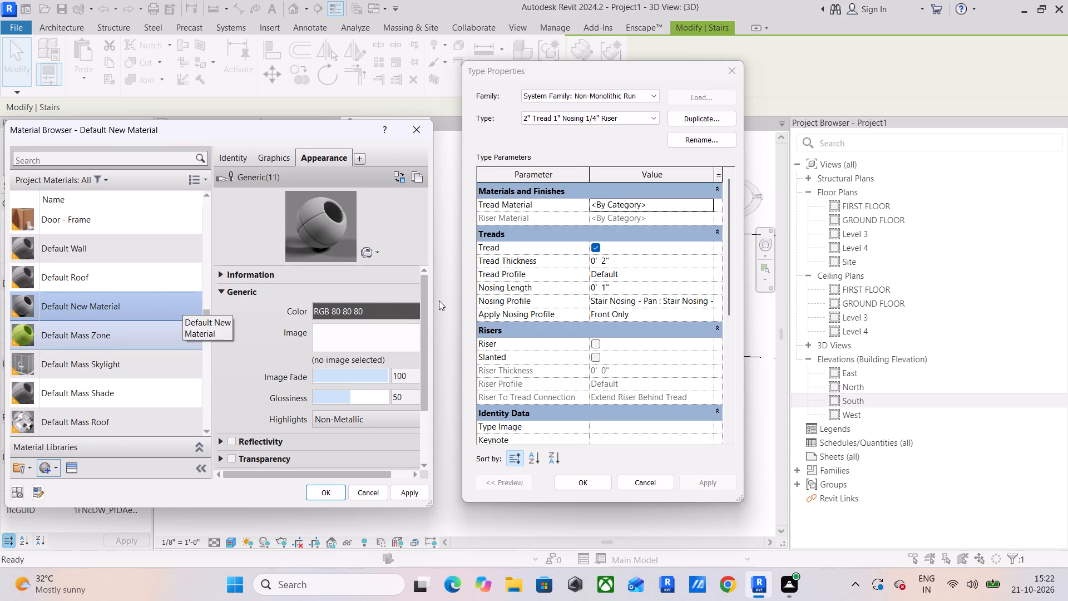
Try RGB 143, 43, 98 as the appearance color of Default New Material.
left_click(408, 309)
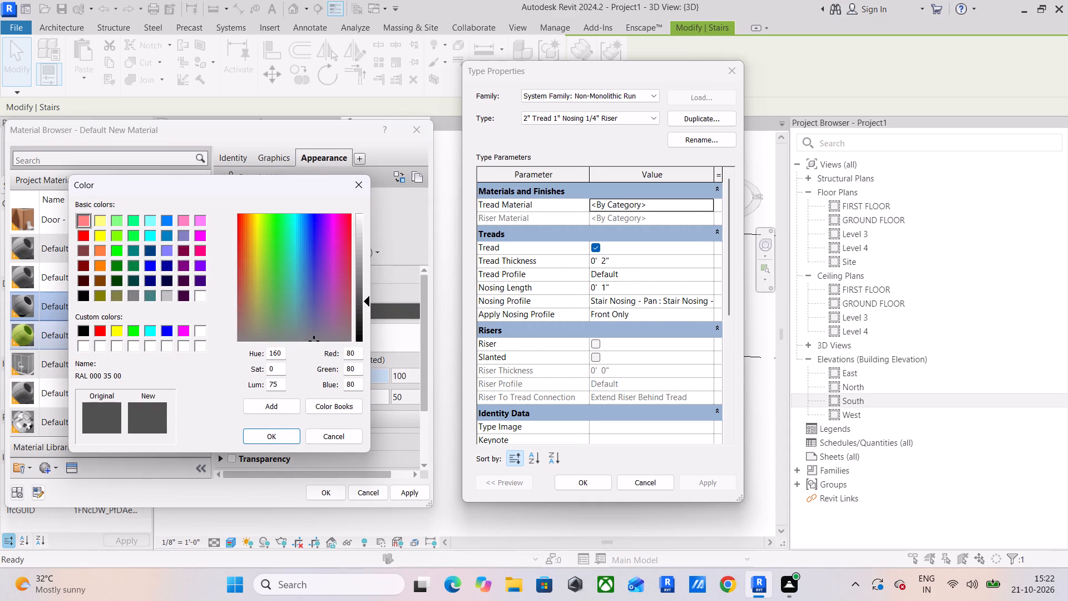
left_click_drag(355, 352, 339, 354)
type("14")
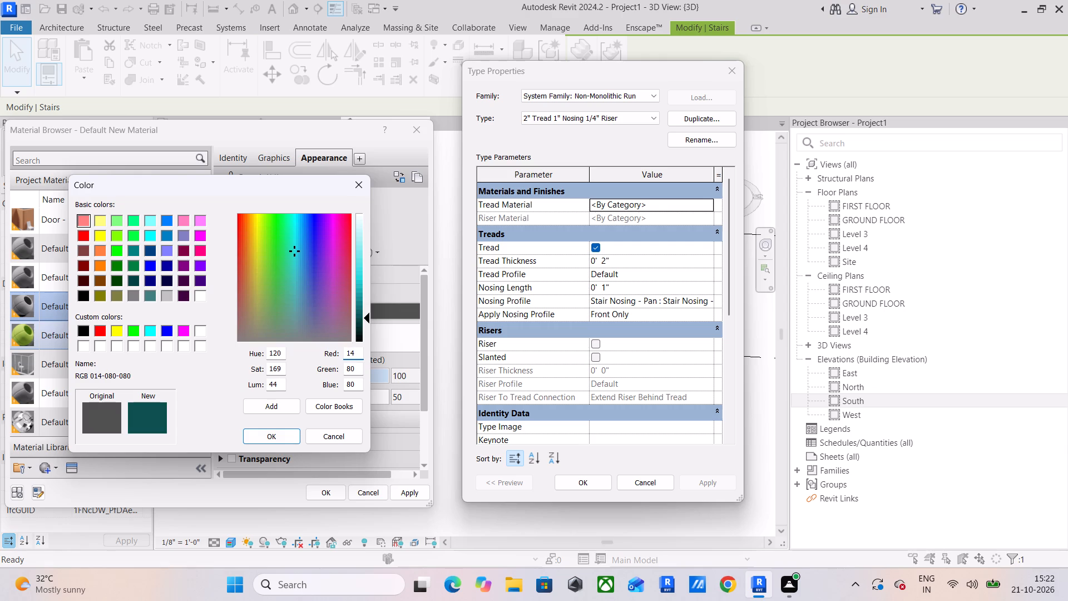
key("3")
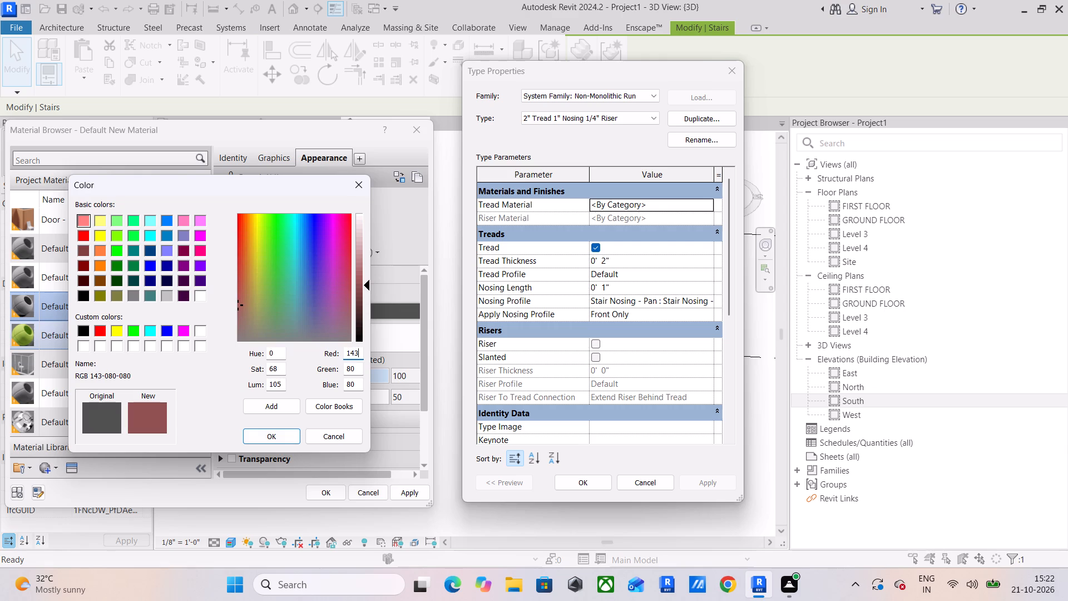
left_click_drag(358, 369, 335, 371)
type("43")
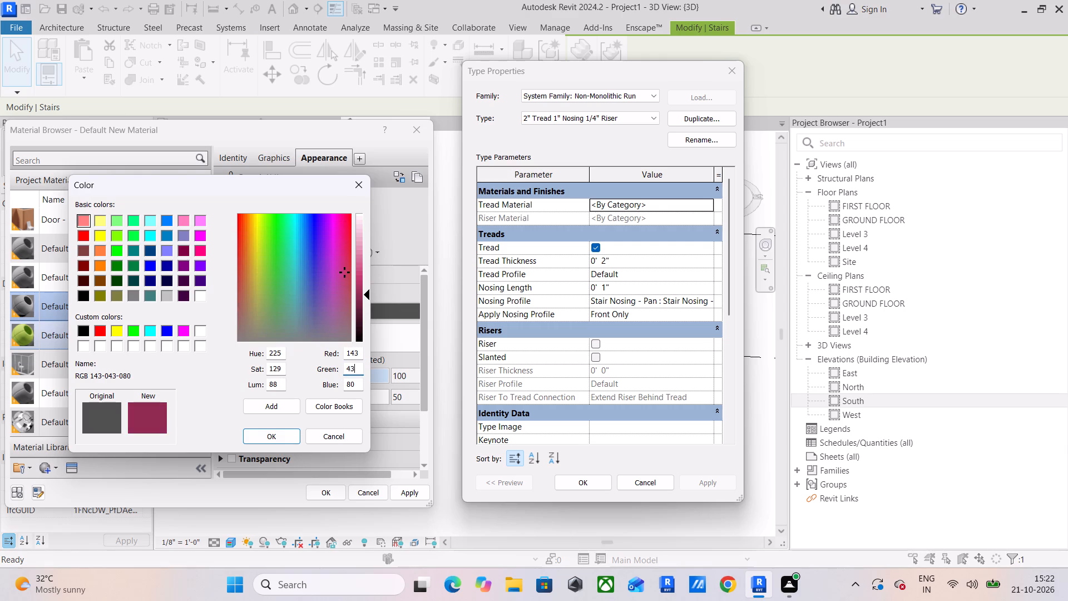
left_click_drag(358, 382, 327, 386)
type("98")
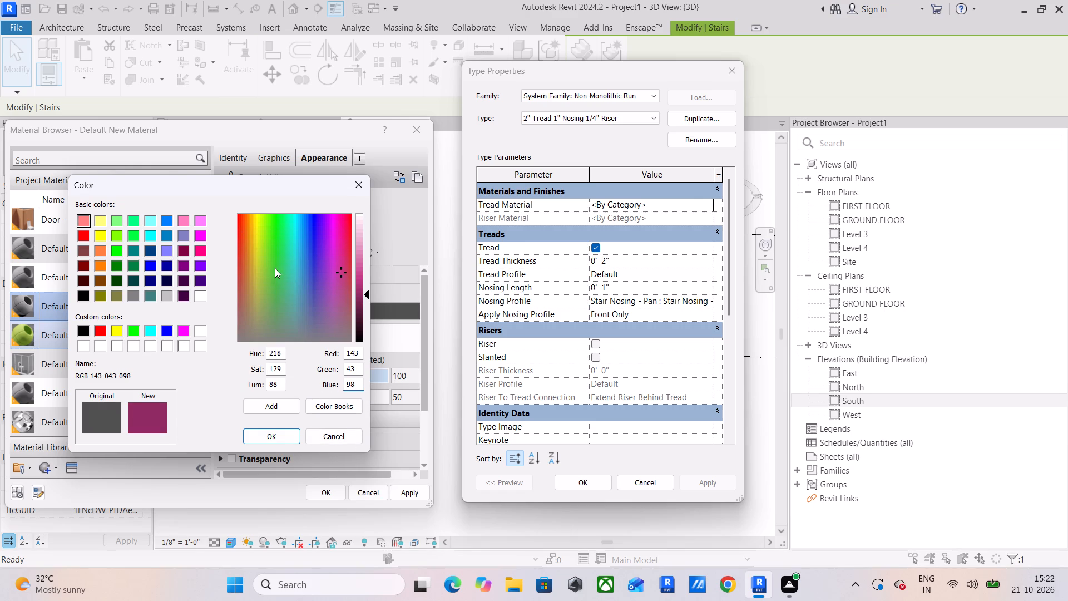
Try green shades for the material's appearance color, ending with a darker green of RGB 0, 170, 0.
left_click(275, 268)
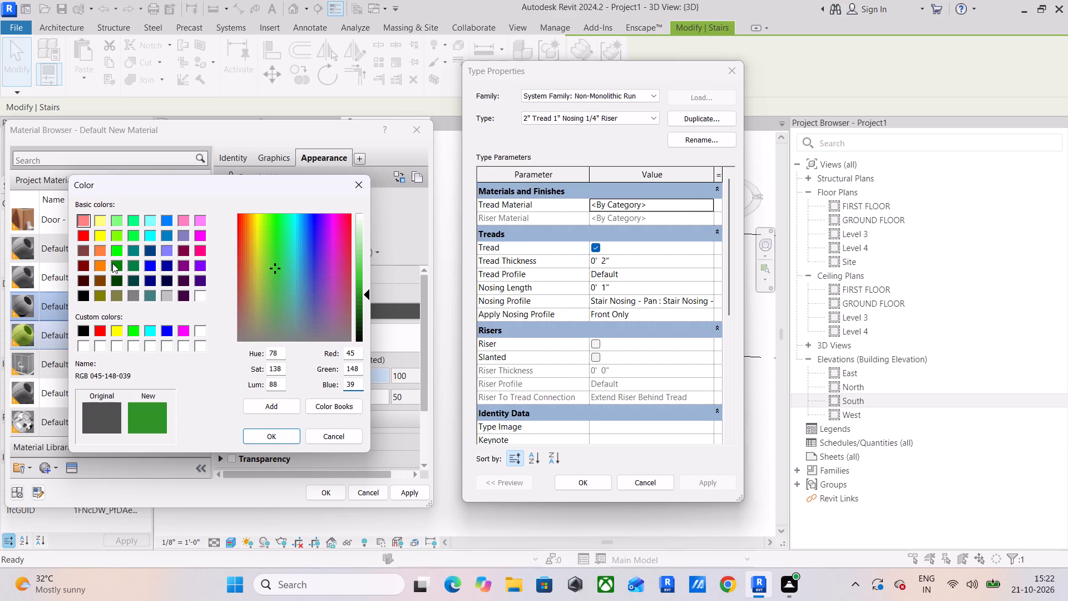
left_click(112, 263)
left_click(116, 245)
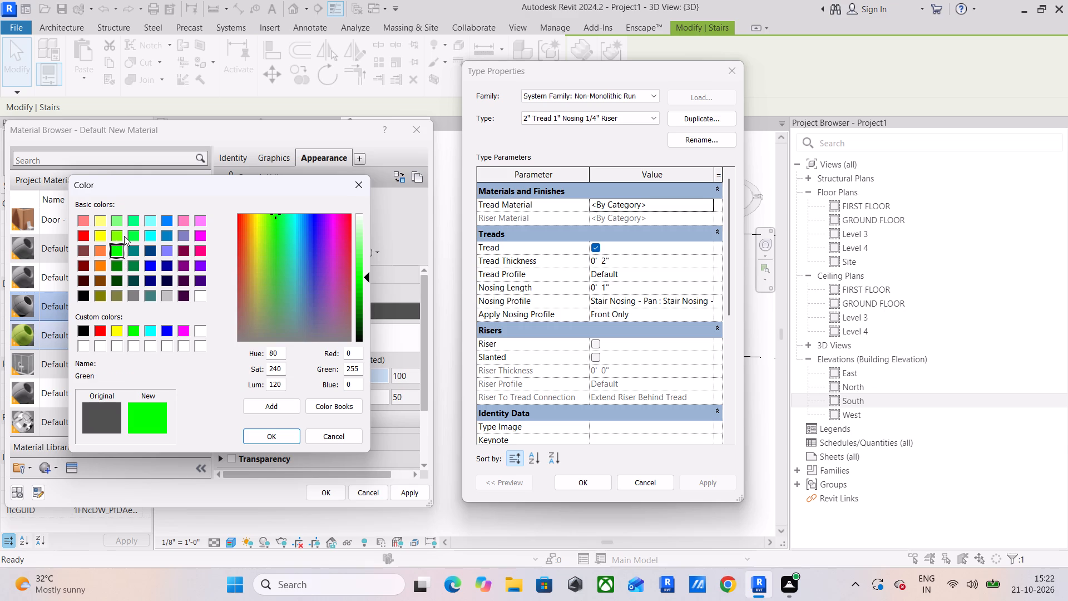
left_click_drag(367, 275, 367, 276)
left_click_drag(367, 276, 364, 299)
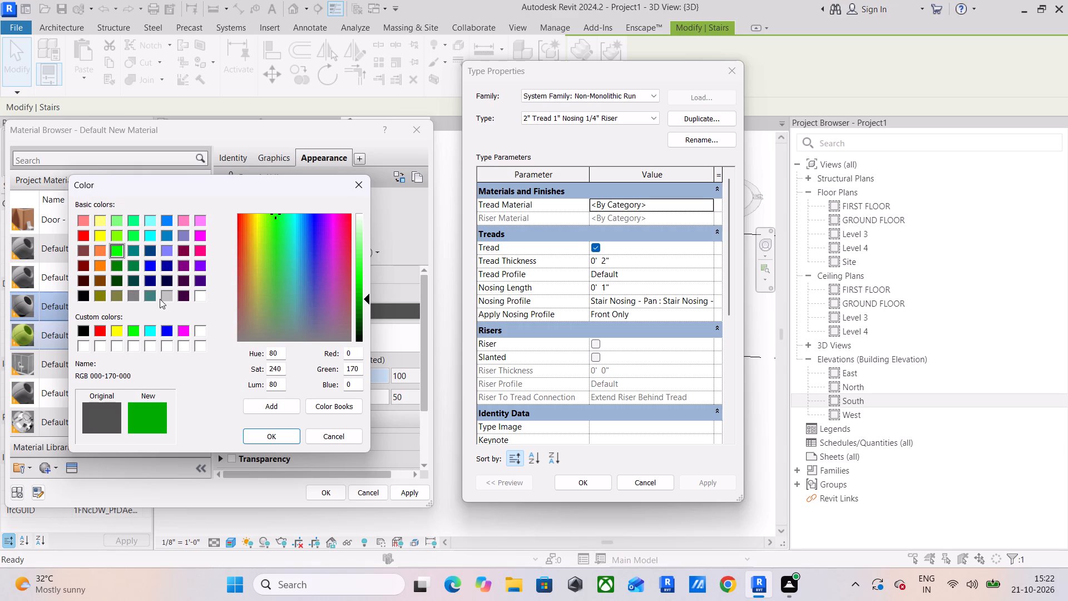
Set the appearance color of Default New Material to RGB 64, 128, 128 and apply it as the stair run's Tread Material.
left_click(149, 294)
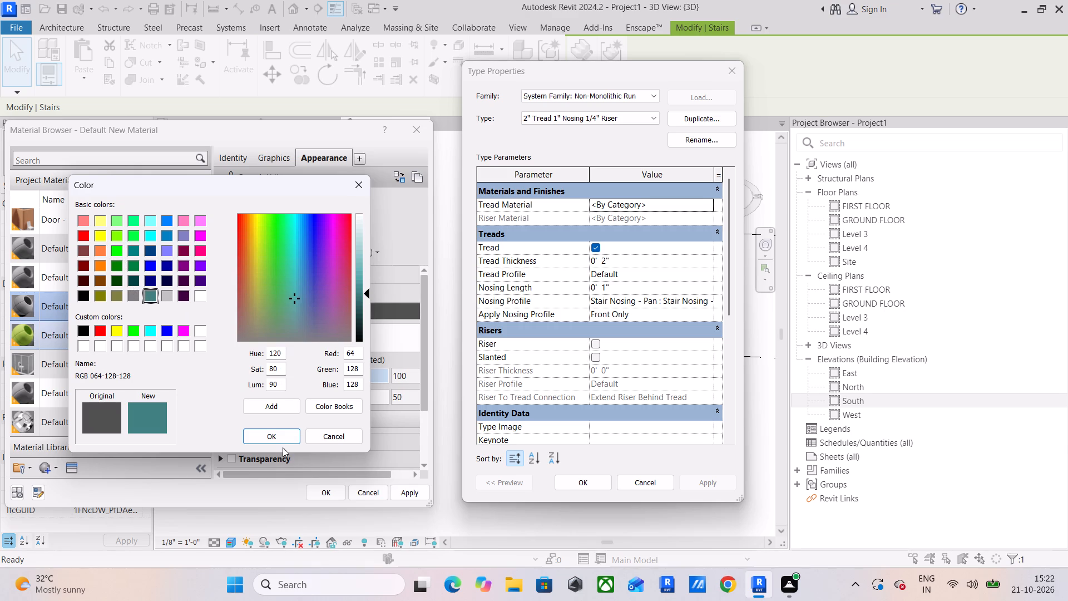
left_click(280, 435)
left_click(334, 489)
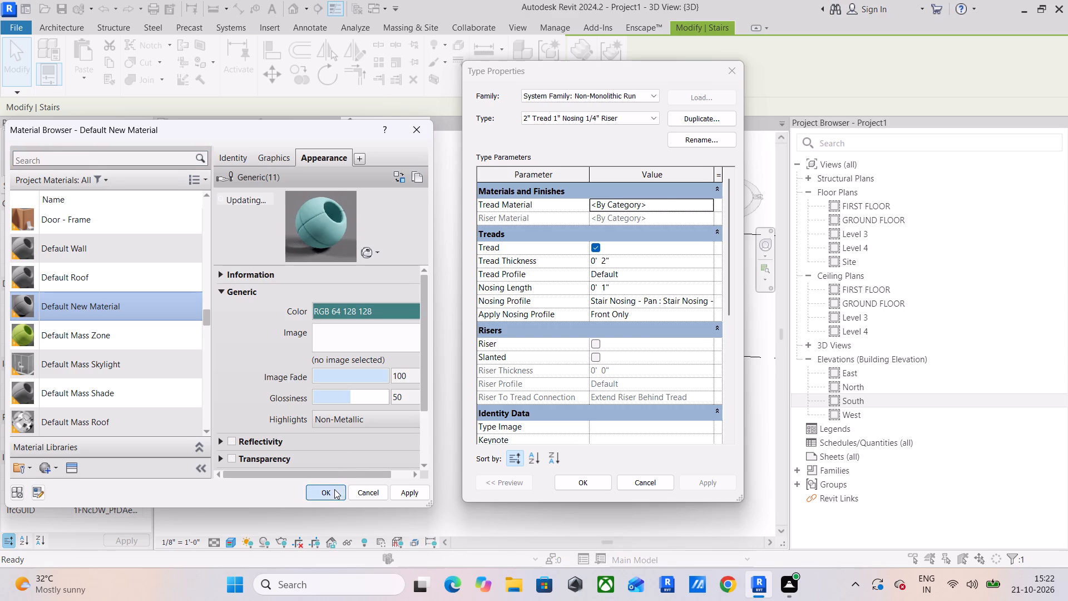
left_click(709, 481)
left_click(585, 475)
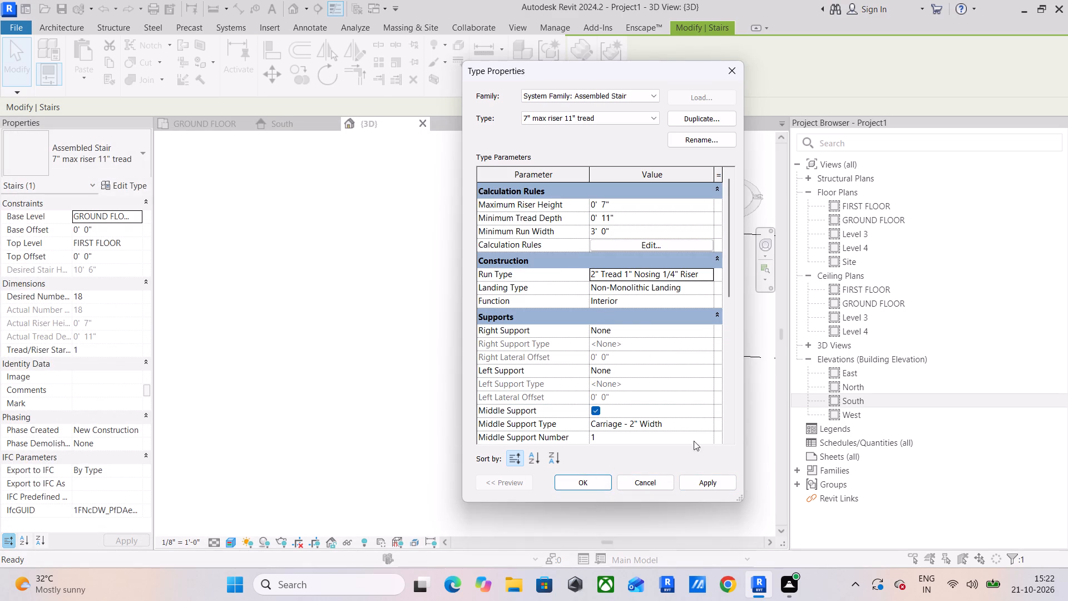
left_click(704, 483)
left_click(587, 486)
left_click(291, 421)
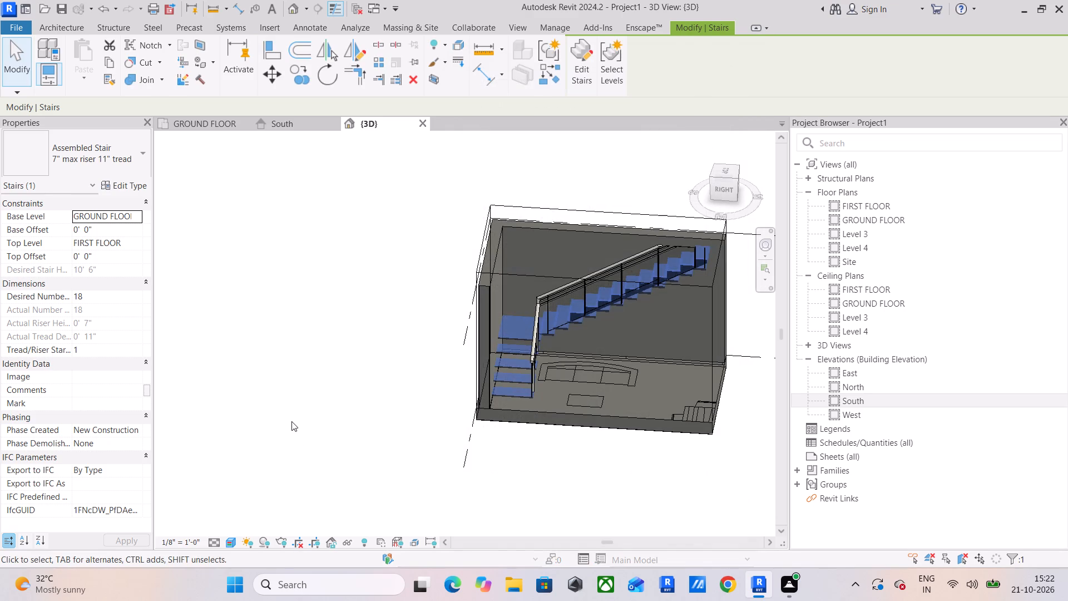
Review the non-continuous rail structure of the stair's Glass Panel - Bottom Fill railing type.
scroll(535, 337, "up", 5)
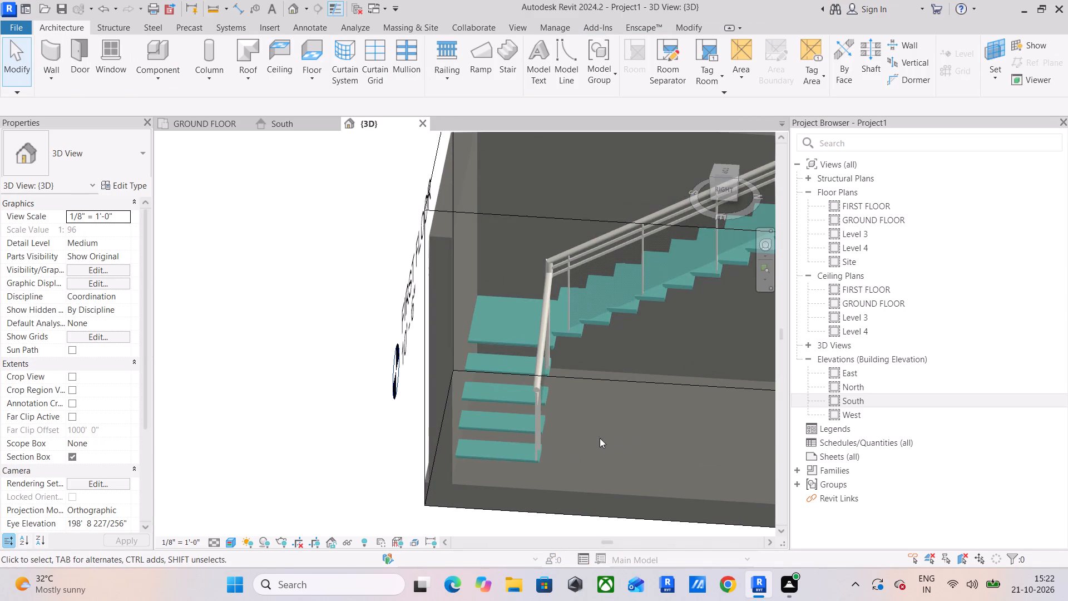
scroll(600, 427, "down", 4)
scroll(562, 354, "up", 5)
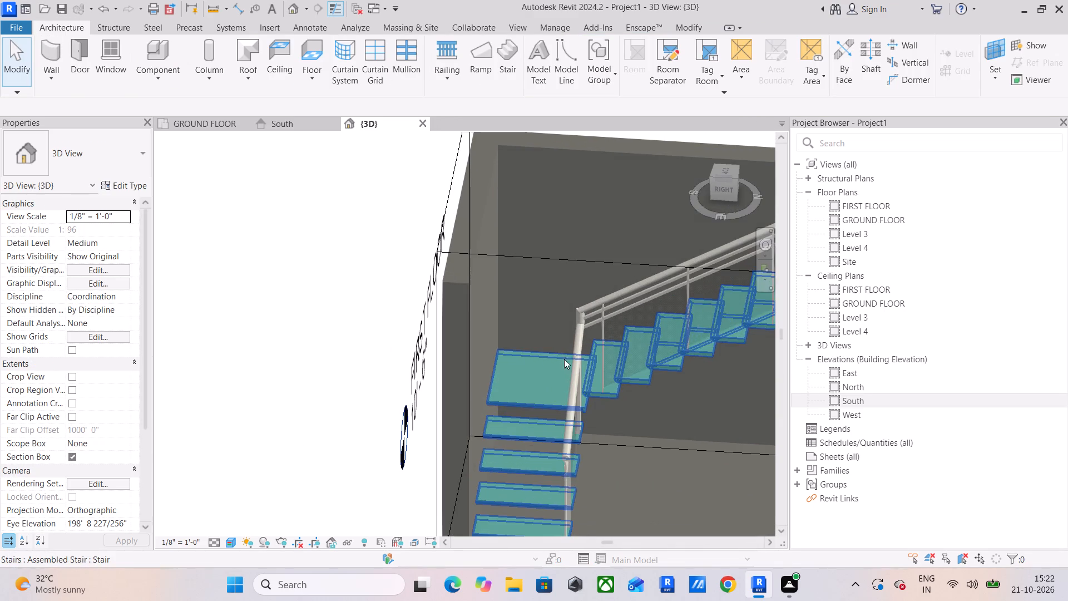
scroll(635, 436, "down", 5)
scroll(602, 395, "up", 5)
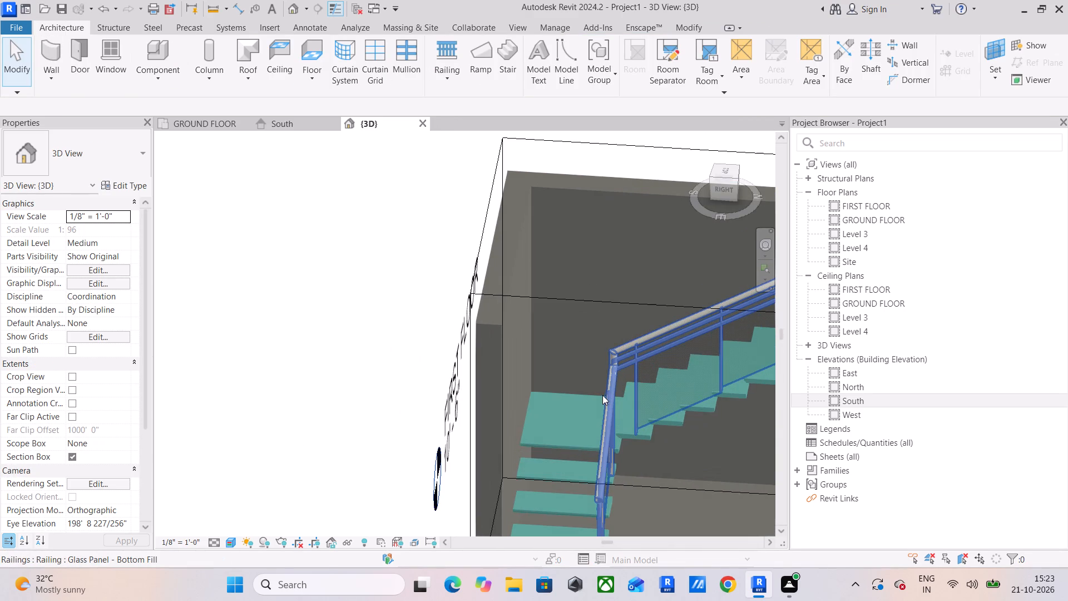
left_click(604, 394)
left_click(139, 185)
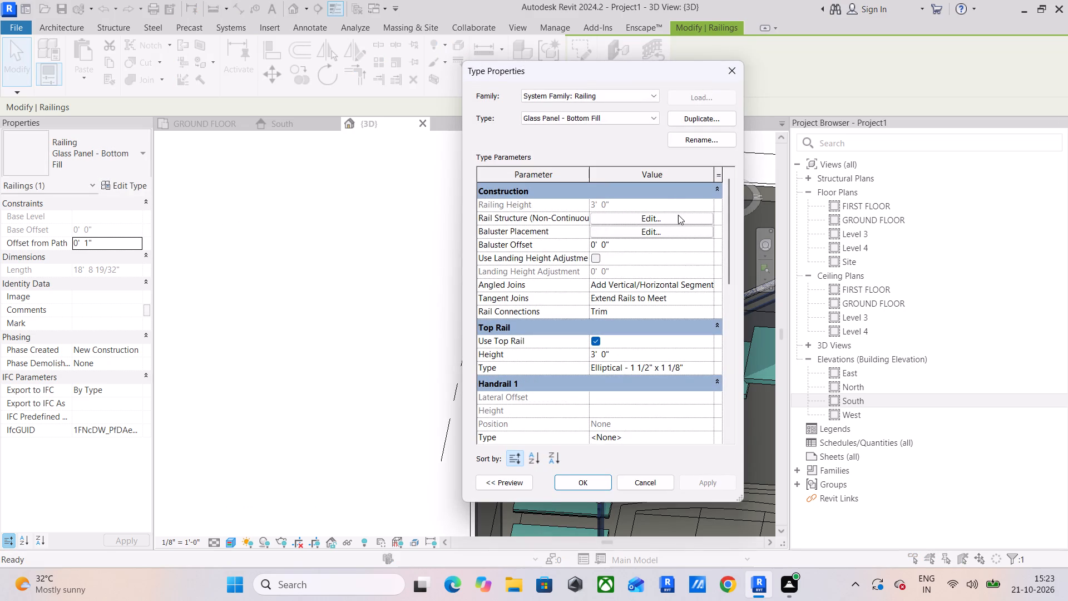
left_click(683, 215)
left_click(577, 443)
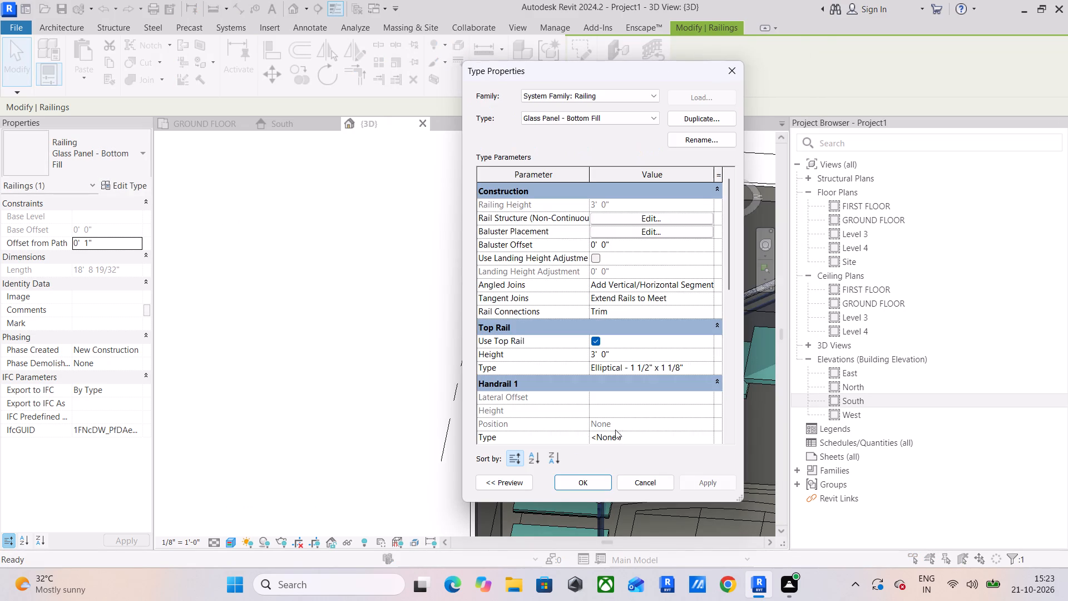
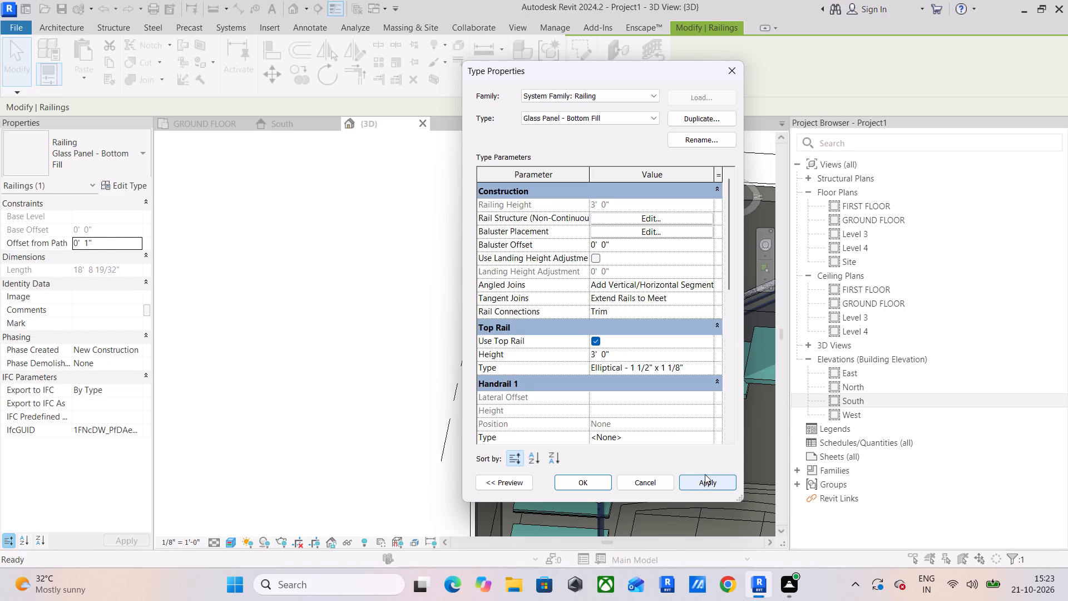
Review the construction, top rail and handrail parameters of the Glass Panel - Bottom Fill railing type.
scroll(638, 382, "up", 3)
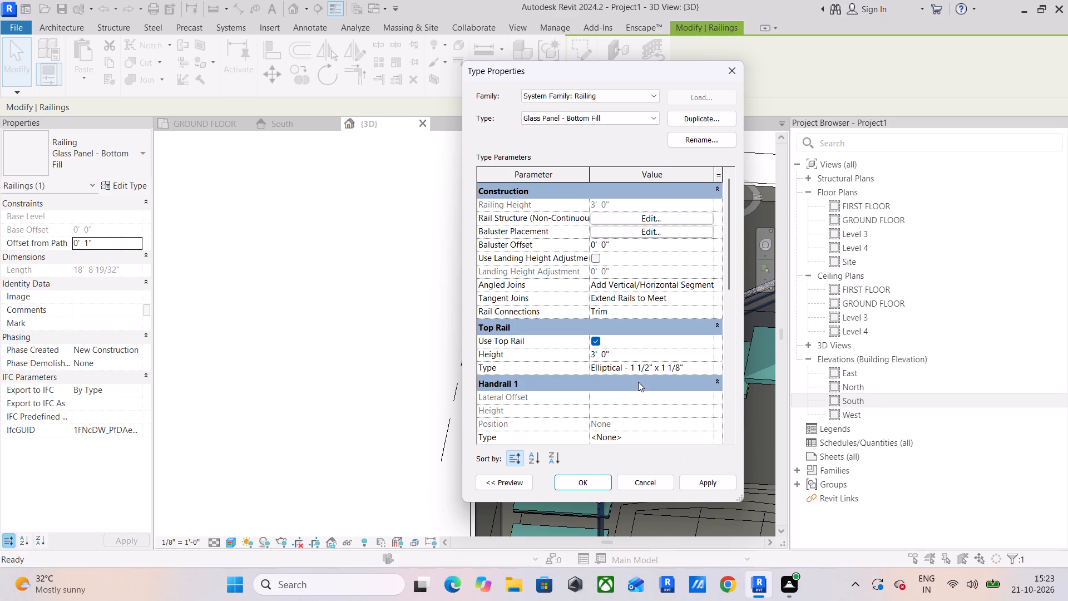
scroll(638, 382, "down", 4)
scroll(638, 382, "up", 9)
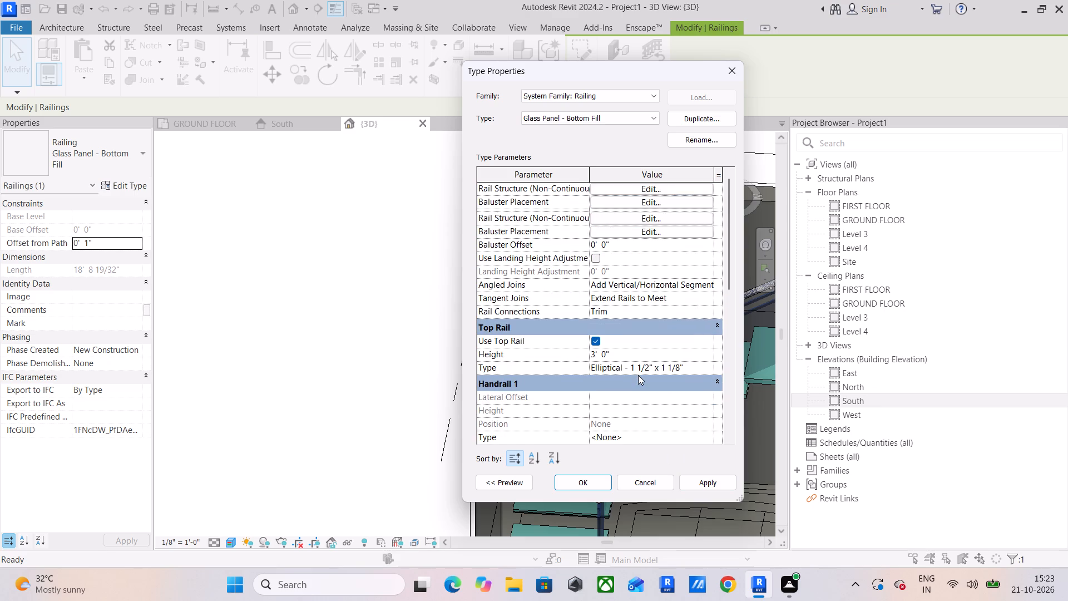
scroll(638, 375, "down", 1)
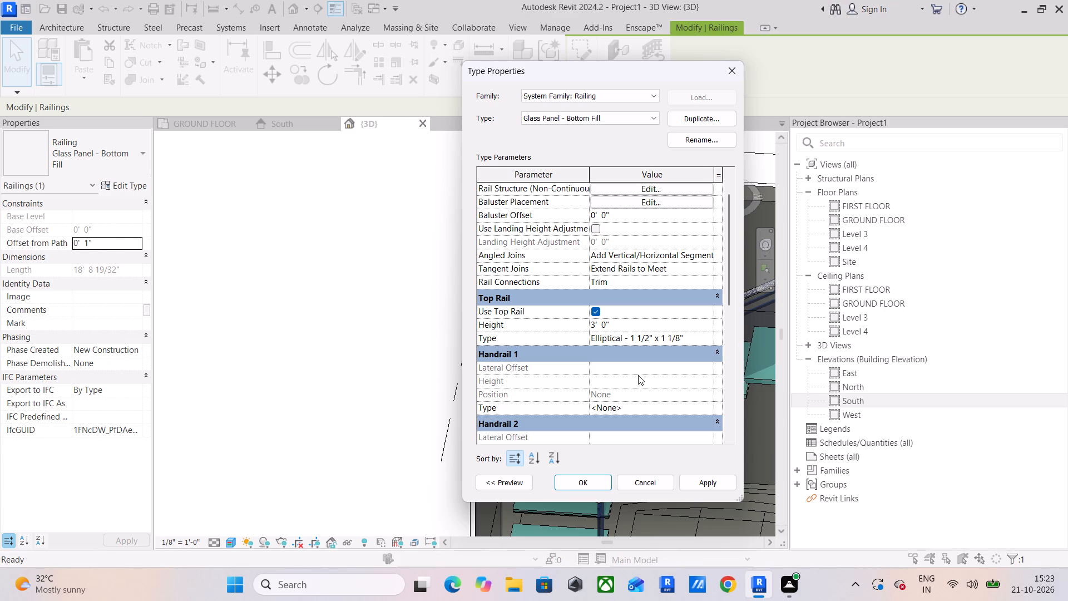
scroll(612, 331, "down", 4)
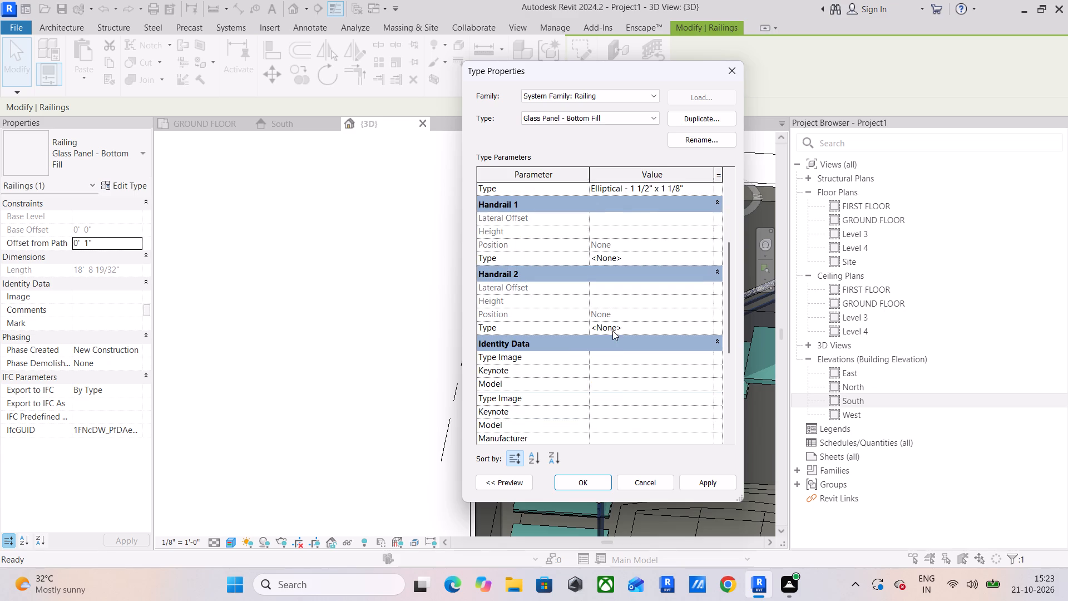
scroll(630, 336, "up", 5)
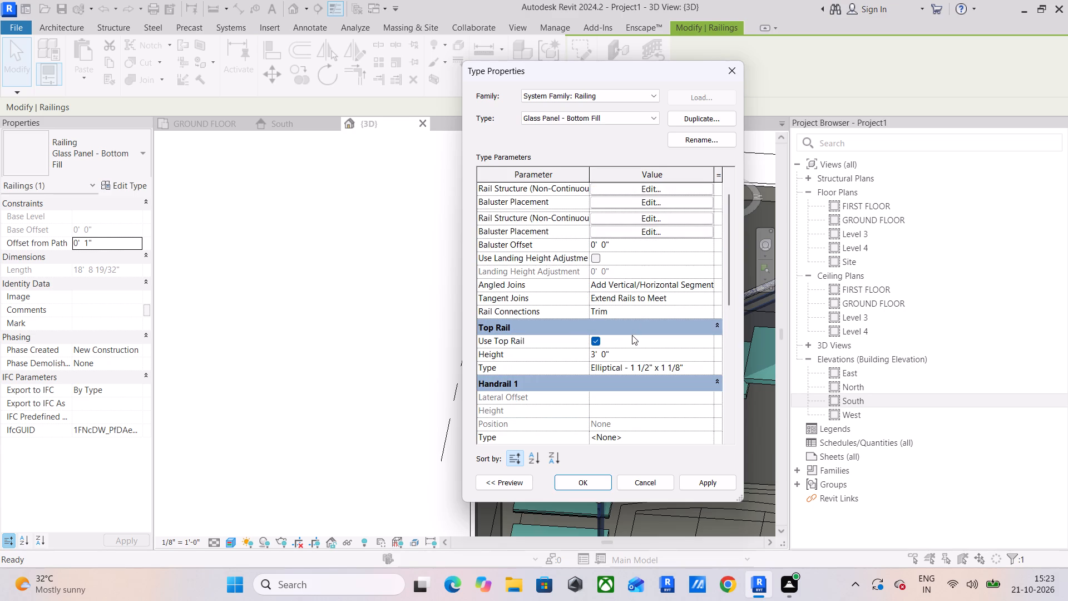
left_click(701, 477)
left_click(560, 485)
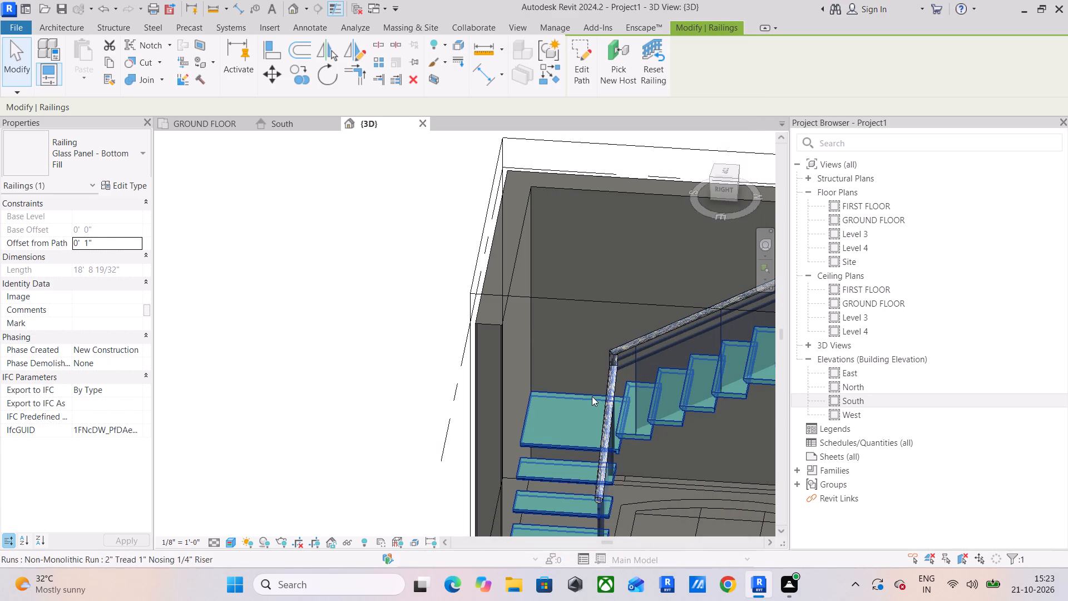
Turn off the section box of the 3D view to show the whole building.
scroll(611, 421, "down", 3)
middle_click_drag(611, 421, 537, 390)
scroll(655, 442, "down", 4)
middle_click_drag(642, 440, 623, 436)
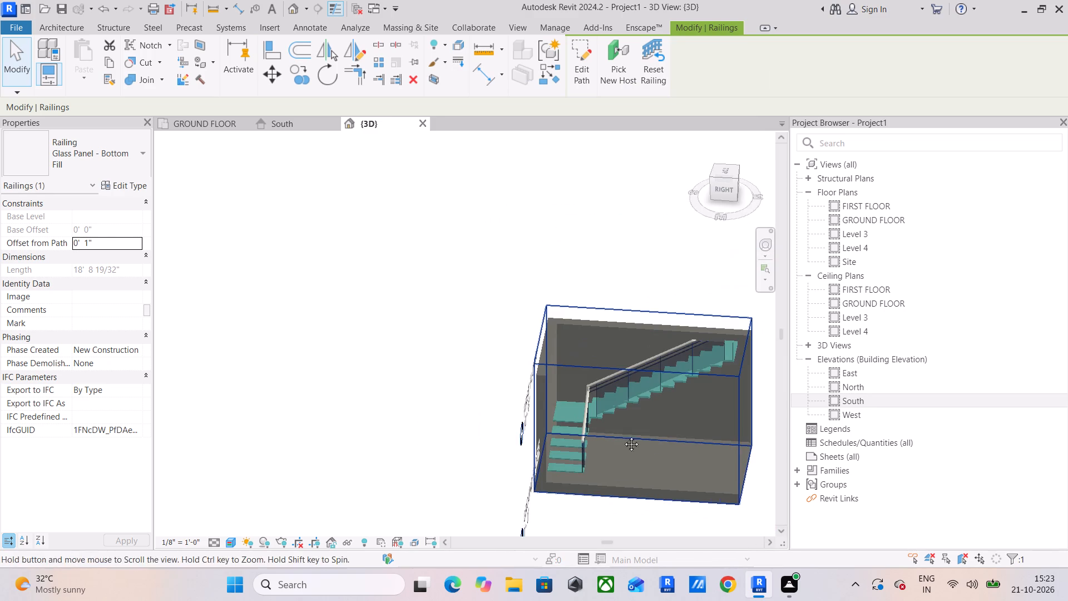
middle_click_drag(623, 436, 582, 426)
left_click(370, 316)
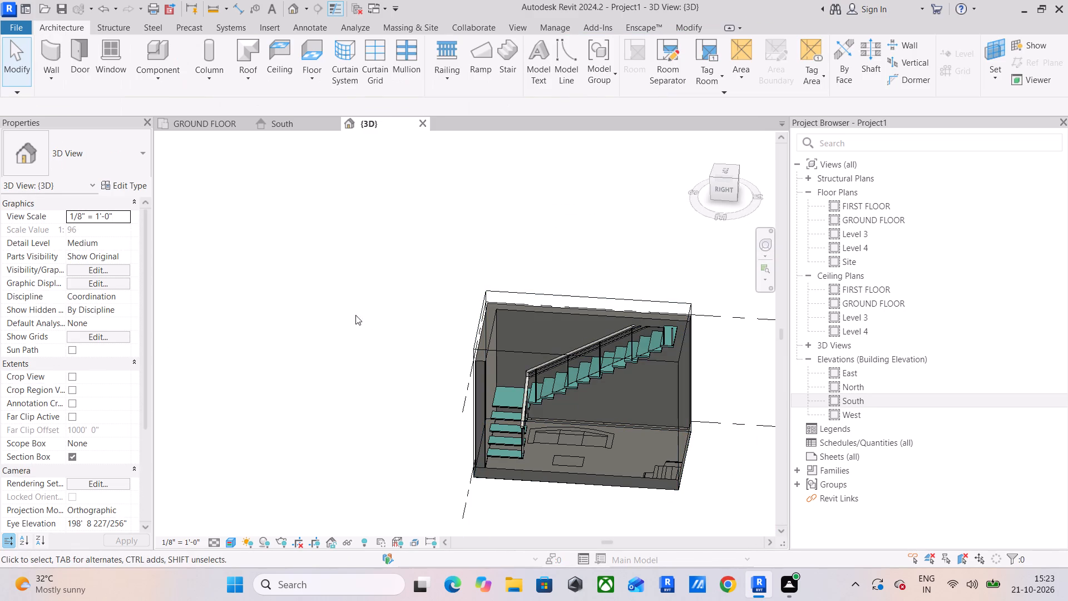
left_click(73, 455)
Set the top constraint of the two 6" walls that rise above the others to Up to level: FIRST FLOOR.
scroll(562, 410, "down", 4)
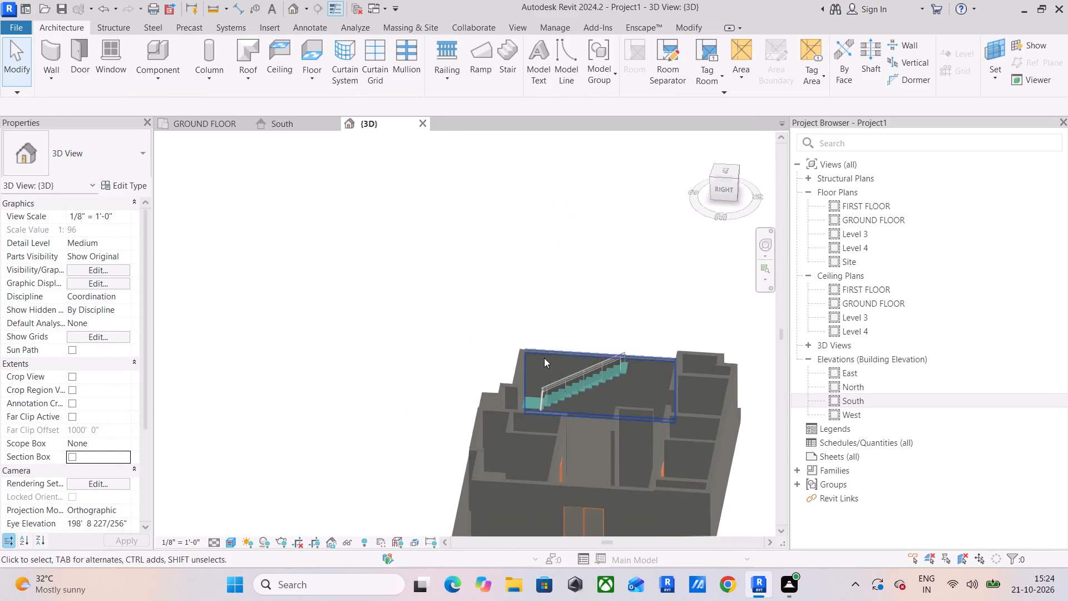
middle_click_drag(488, 413, 705, 377, "shift")
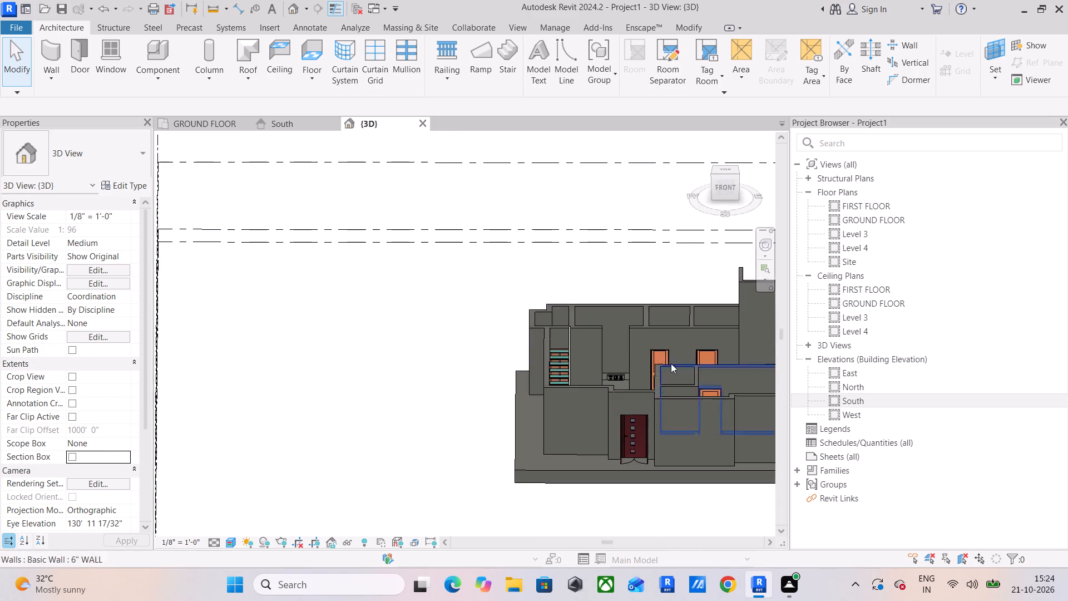
middle_click_drag(622, 348, 503, 390)
middle_click_drag(558, 381, 492, 398, "shift")
scroll(451, 387, "up", 4)
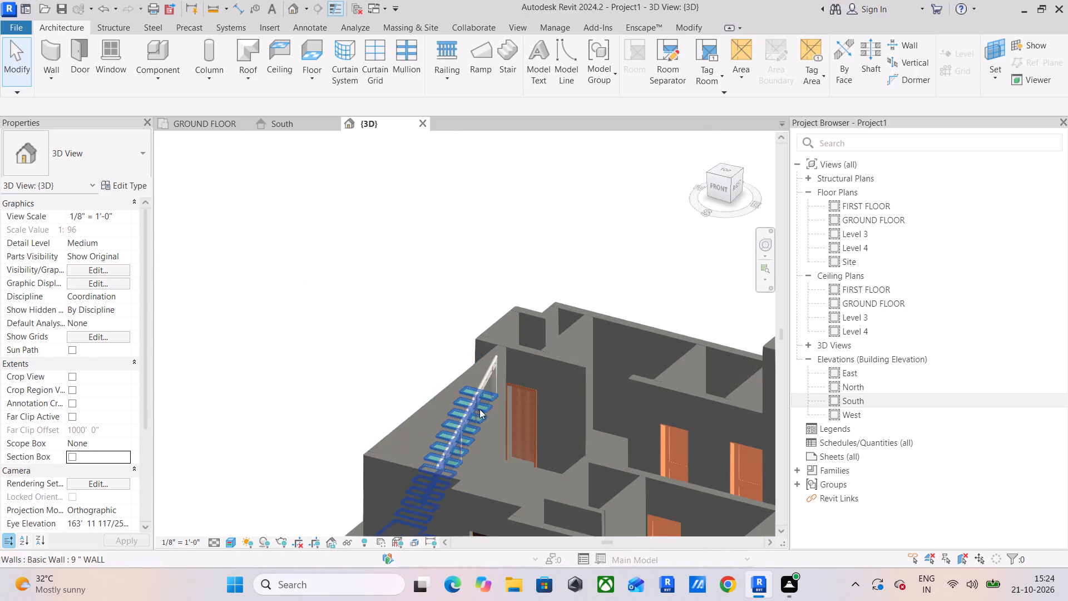
scroll(632, 432, "down", 2)
middle_click_drag(631, 432, 457, 416)
scroll(406, 393, "up", 5)
scroll(273, 397, "up", 3)
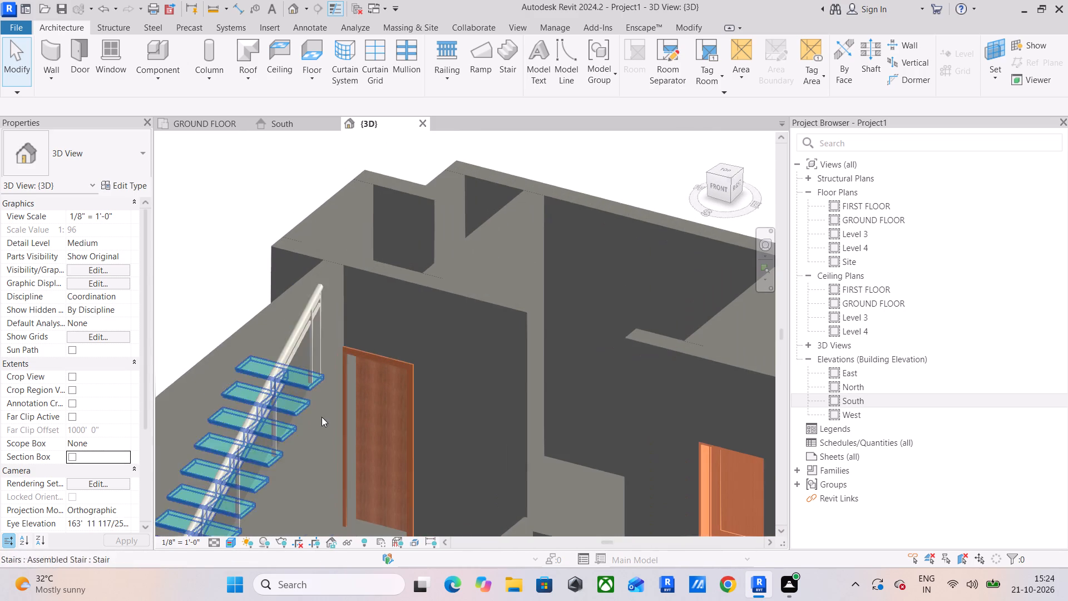
scroll(365, 410, "down", 5)
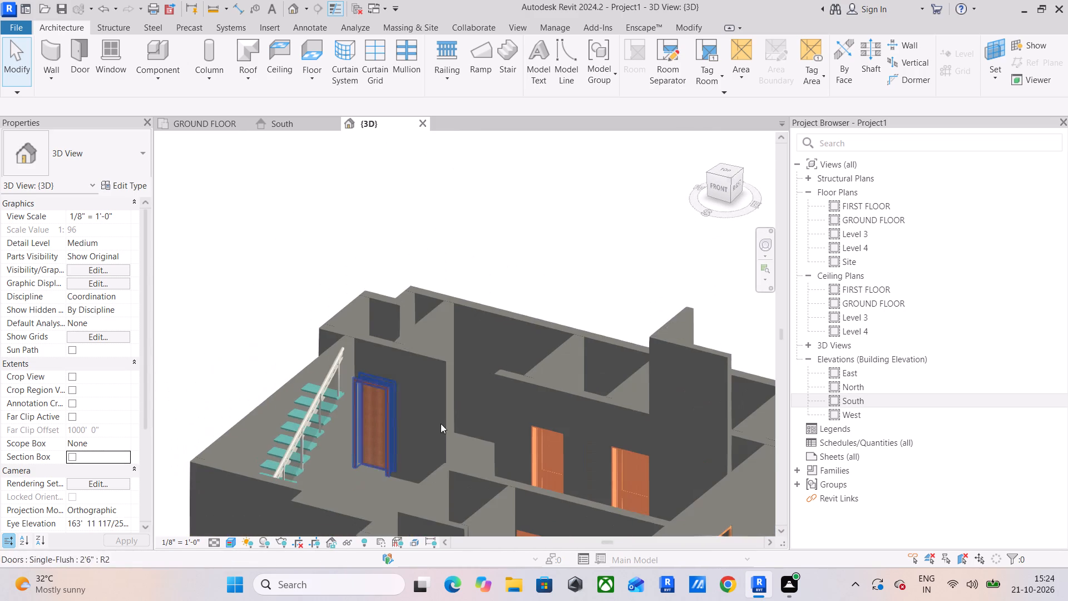
middle_click_drag(479, 423, 388, 315)
left_click(611, 238)
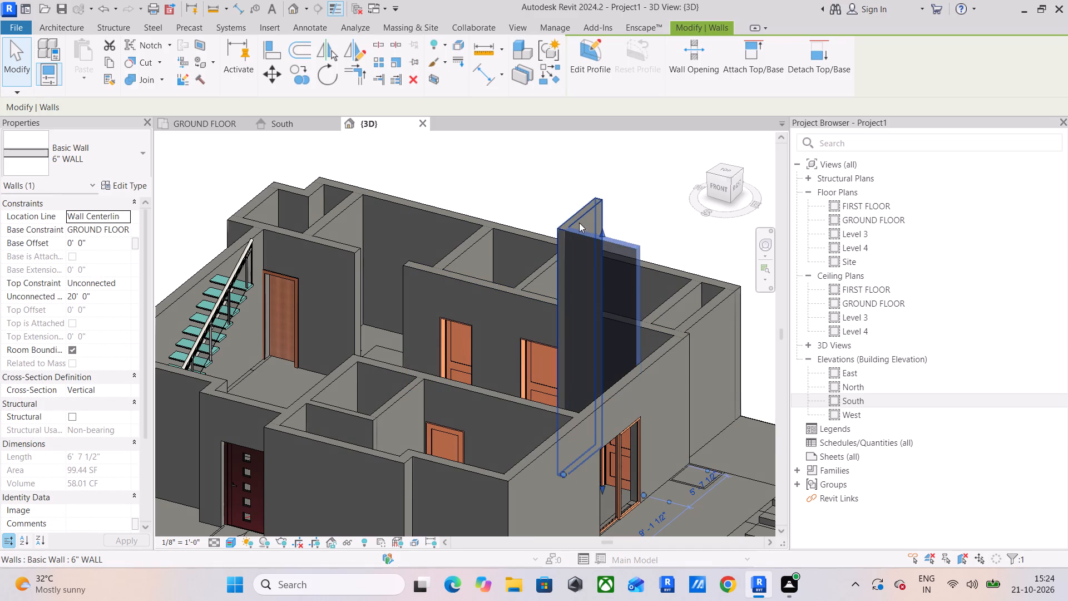
left_click(584, 220, "ctrl")
left_click(127, 281)
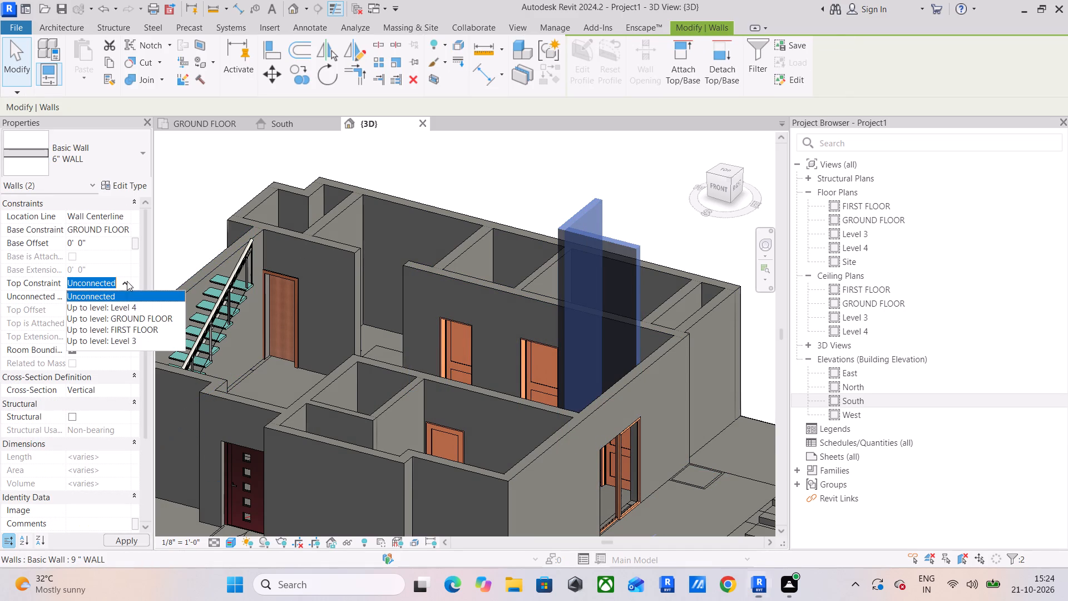
left_click(130, 324)
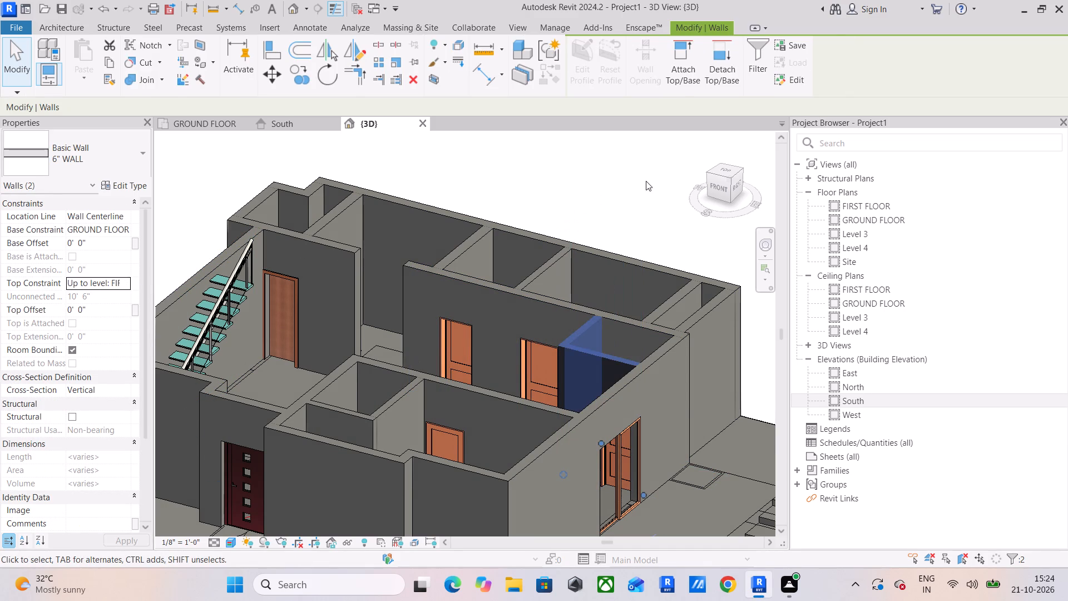
left_click(646, 181)
Examine the building from several sides in 3D, including the side steps, the floor slab edges and the main entrance.
scroll(486, 385, "down", 3)
middle_click_drag(486, 386, 492, 315)
scroll(616, 480, "up", 4)
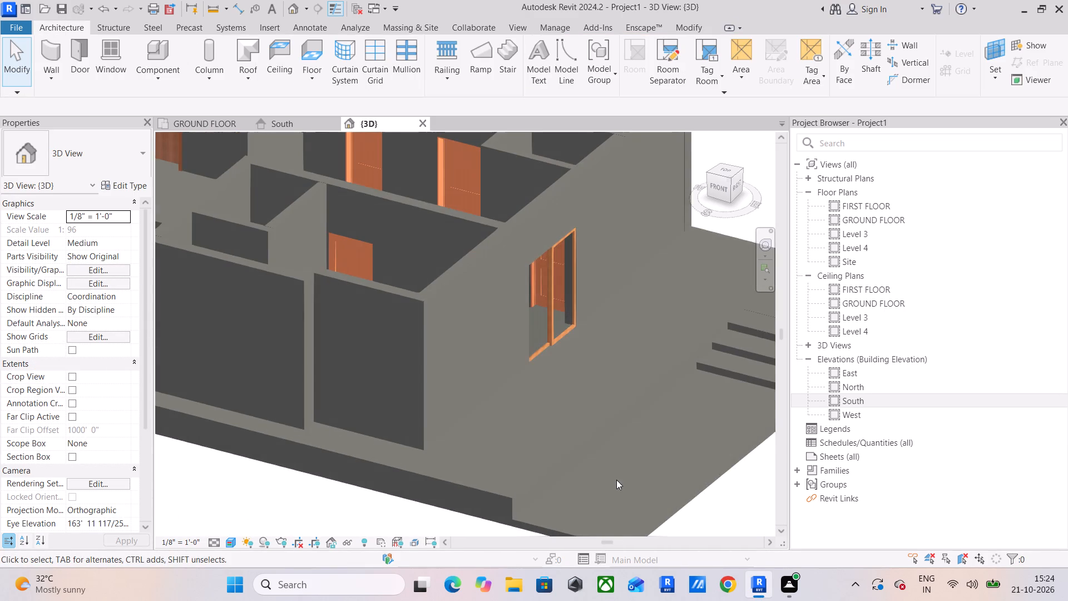
scroll(611, 486, "up", 1, "shift")
middle_click_drag(611, 486, 644, 454, "shift")
middle_click_drag(645, 452, 417, 477)
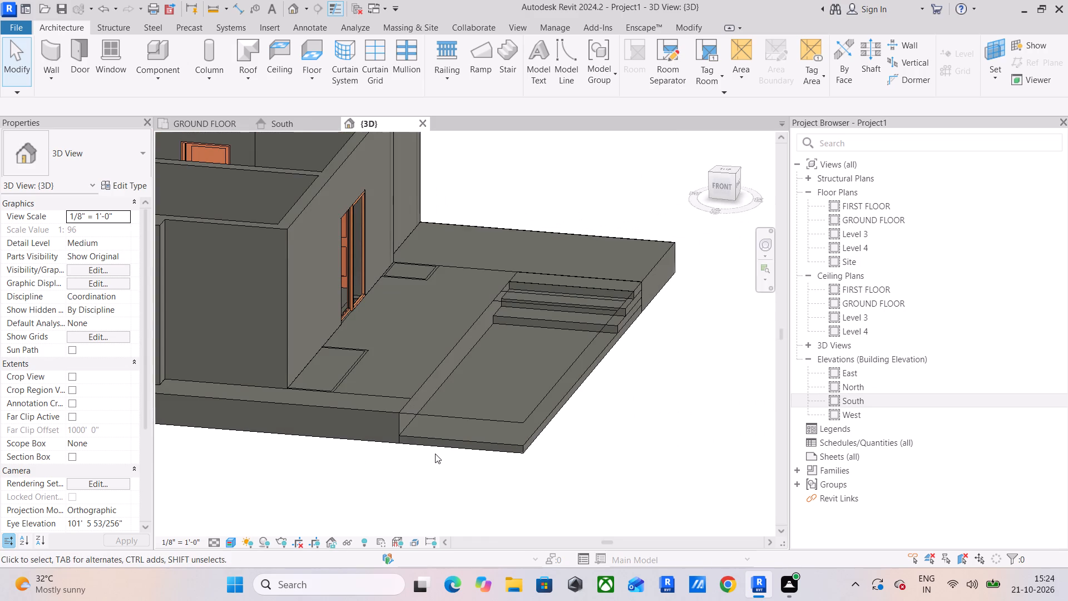
scroll(443, 457, "down", 3)
middle_click_drag(443, 458, 665, 485)
scroll(428, 473, "down", 2)
middle_click_drag(449, 466, 337, 465, "shift")
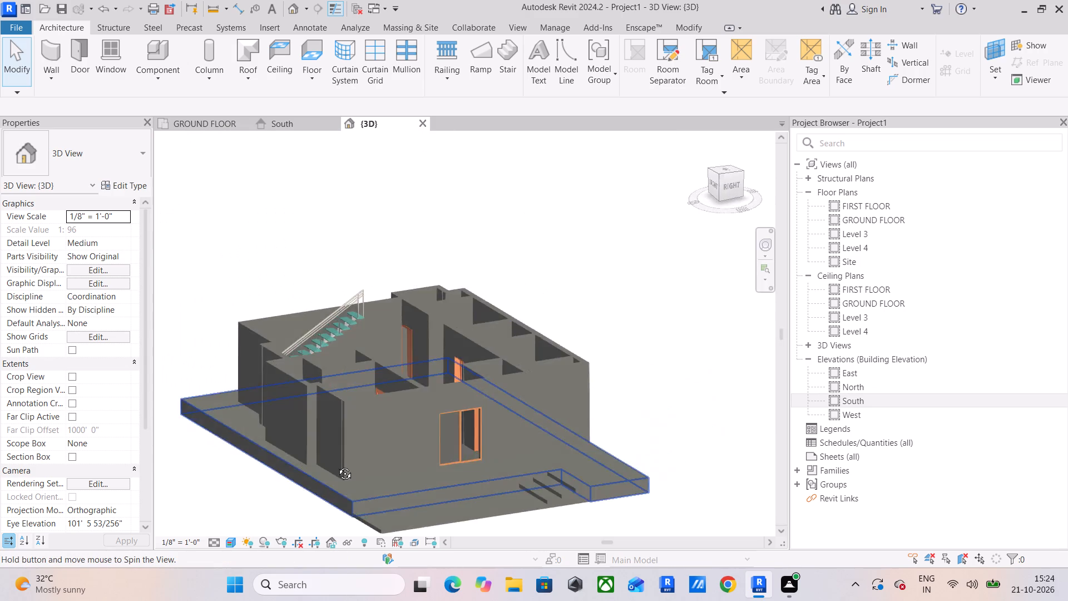
middle_click_drag(337, 465, 585, 495, "shift")
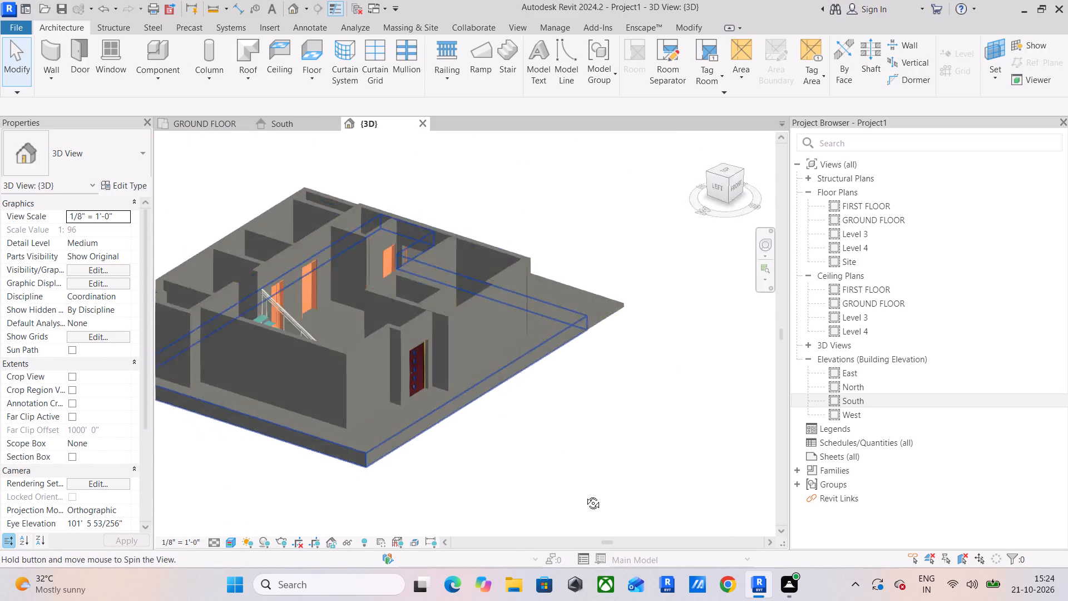
middle_click_drag(585, 495, 667, 478, "shift")
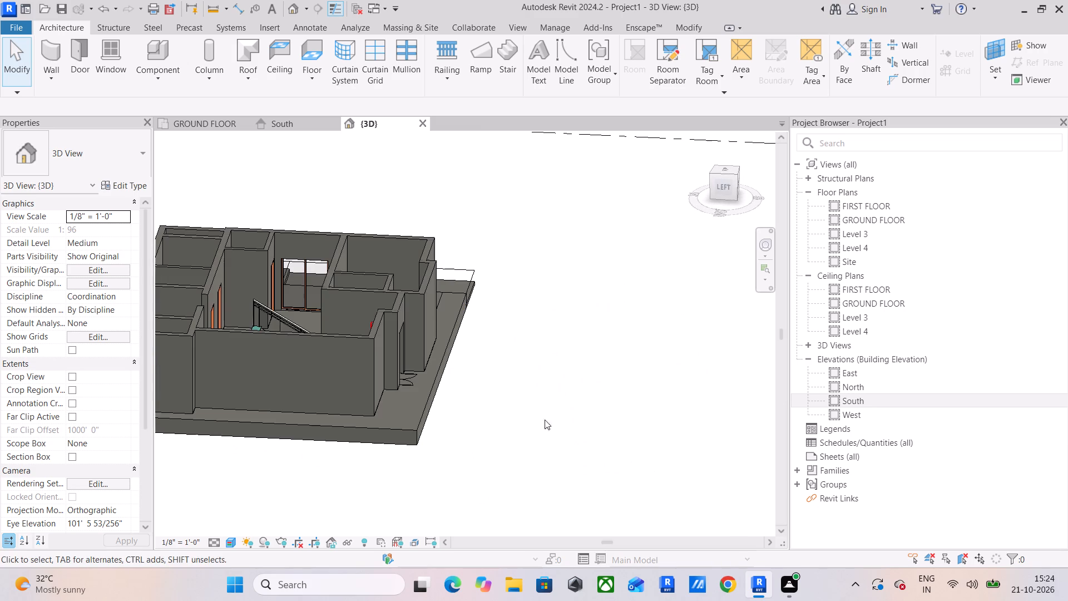
middle_click_drag(502, 396, 456, 494)
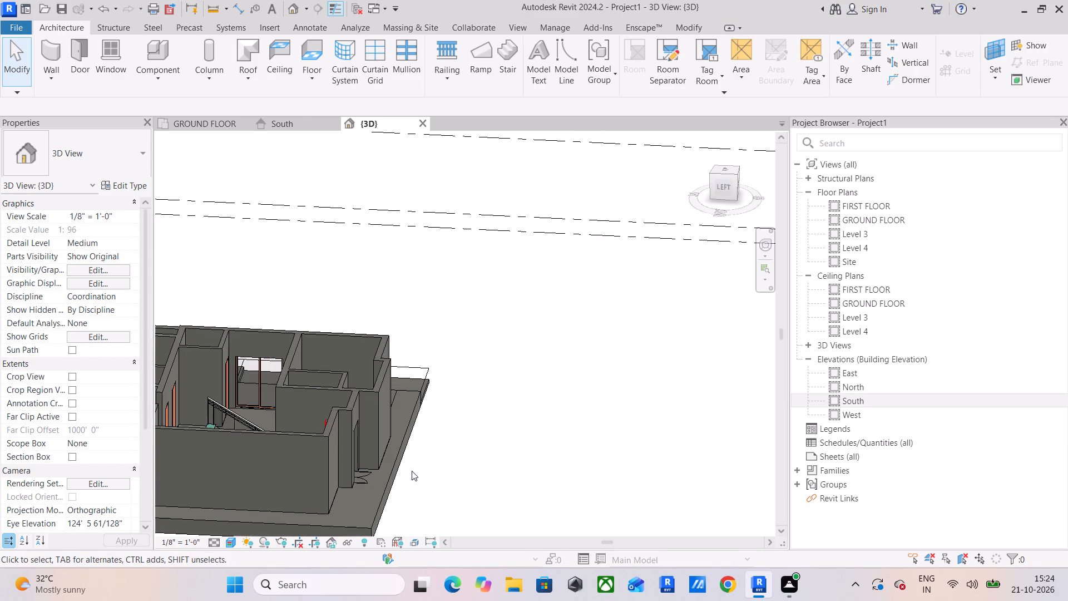
middle_click_drag(412, 471, 507, 421)
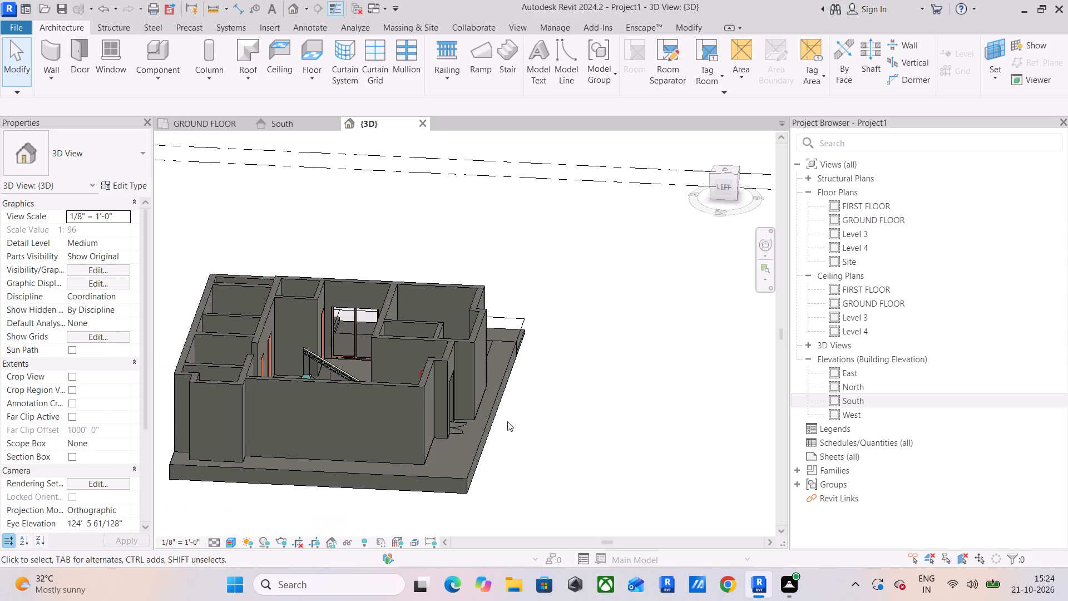
scroll(500, 454, "down", 2)
middle_click_drag(535, 451, 483, 478, "shift")
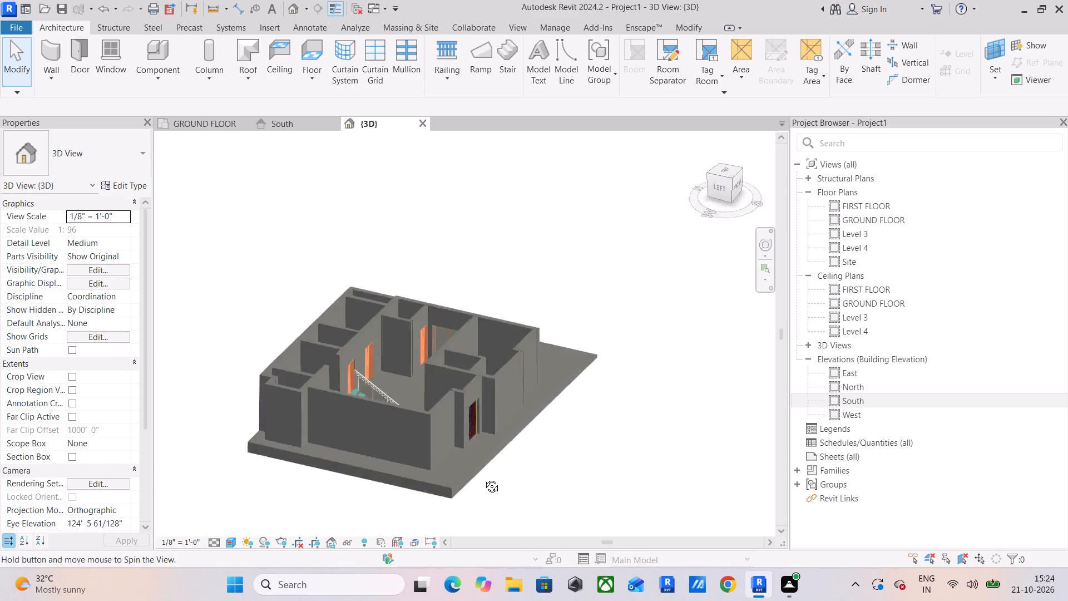
middle_click_drag(483, 478, 344, 540, "shift")
In the GROUND FLOOR plan, edit the 2' floor's boundary to extend its edge outward in front of the main entrance.
left_click(208, 129)
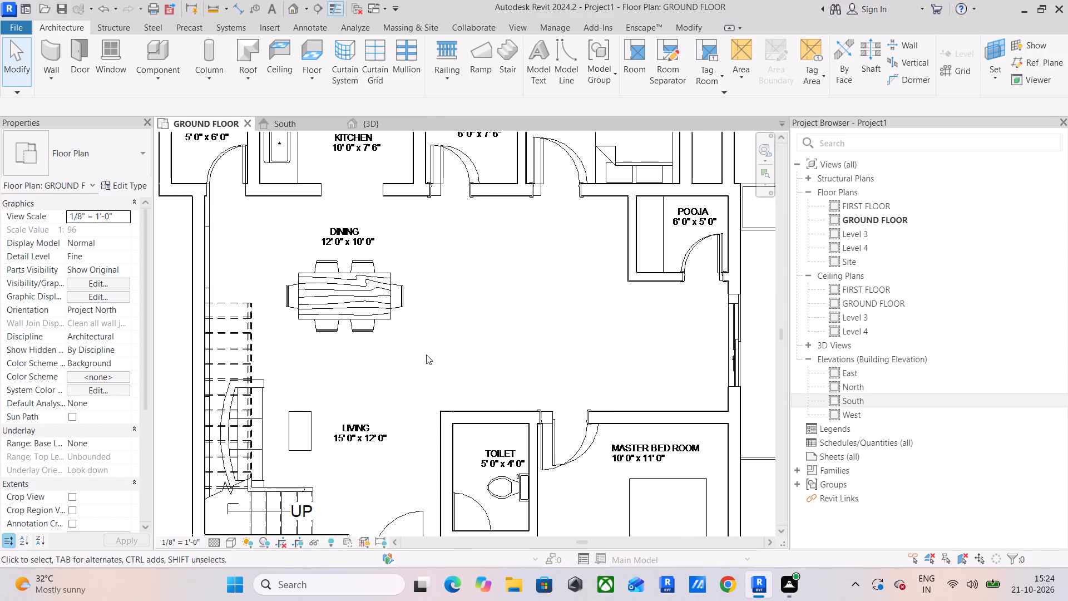
middle_click_drag(456, 390, 436, 232)
scroll(508, 427, "down", 2)
left_click(470, 471)
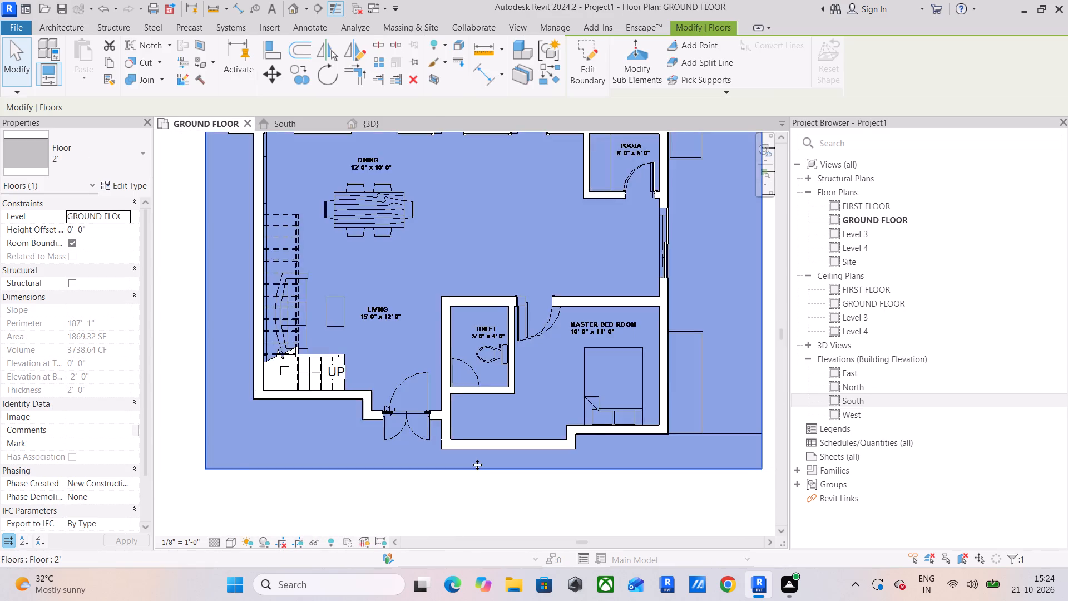
scroll(477, 465, "down", 2)
middle_click_drag(480, 464, 484, 358)
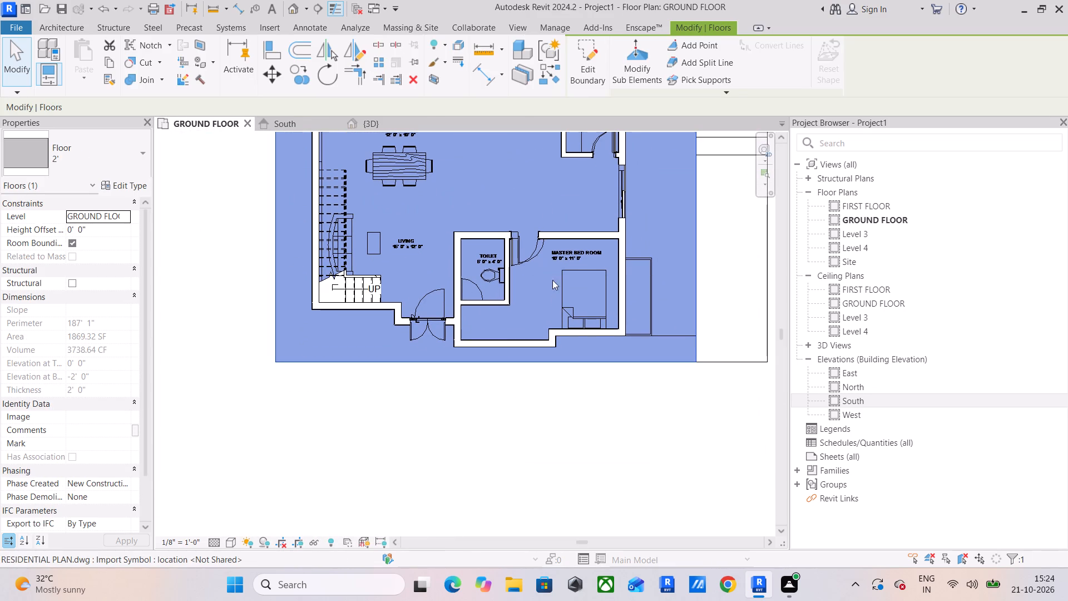
left_click(592, 63)
left_click(480, 357)
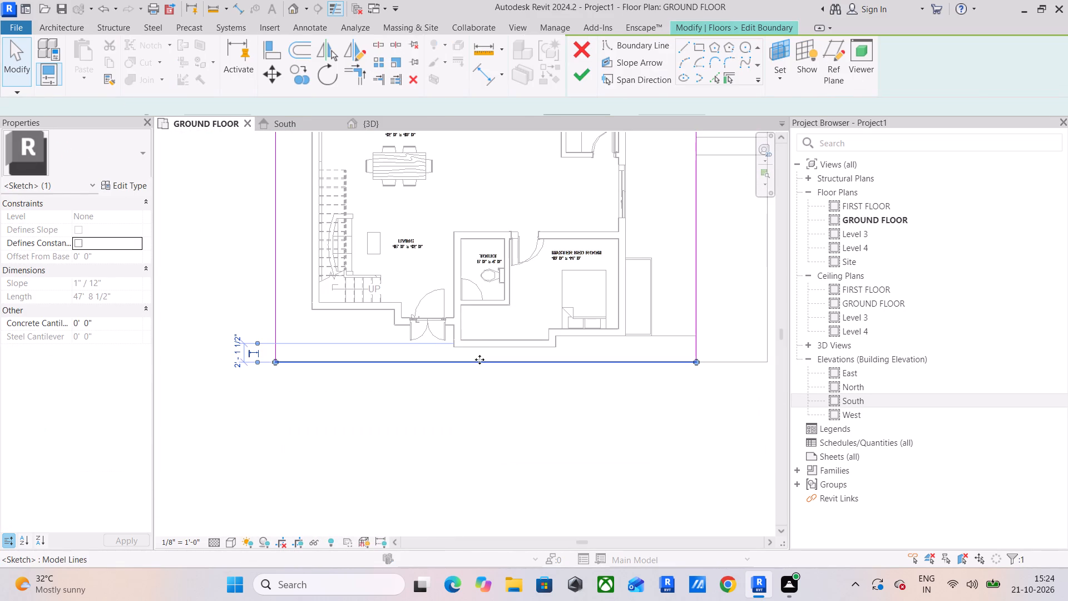
left_click_drag(478, 361, 471, 413)
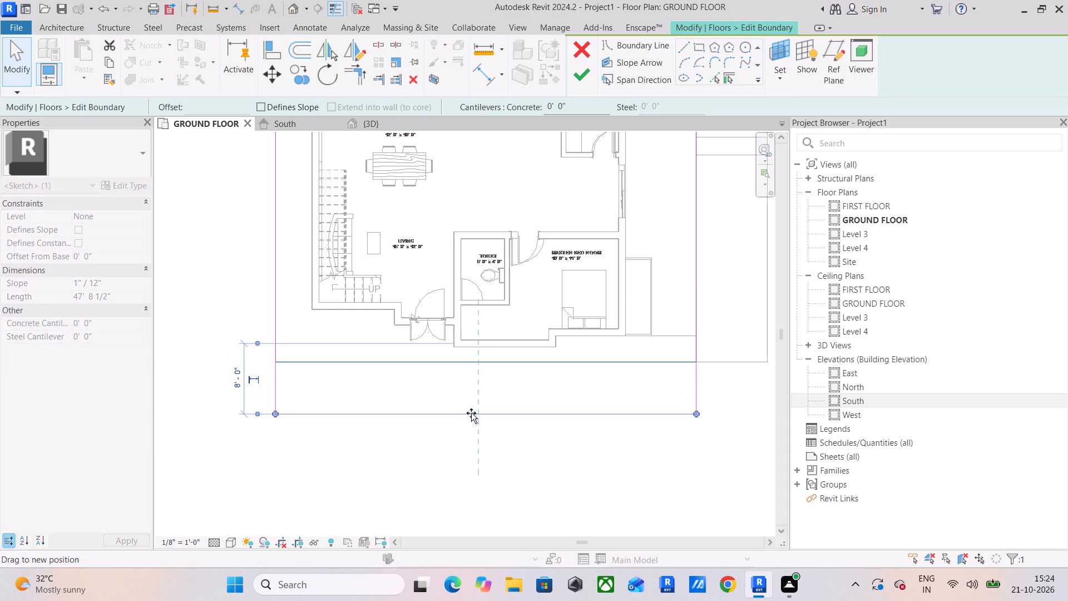
left_click_drag(471, 413, 471, 407)
left_click(309, 437)
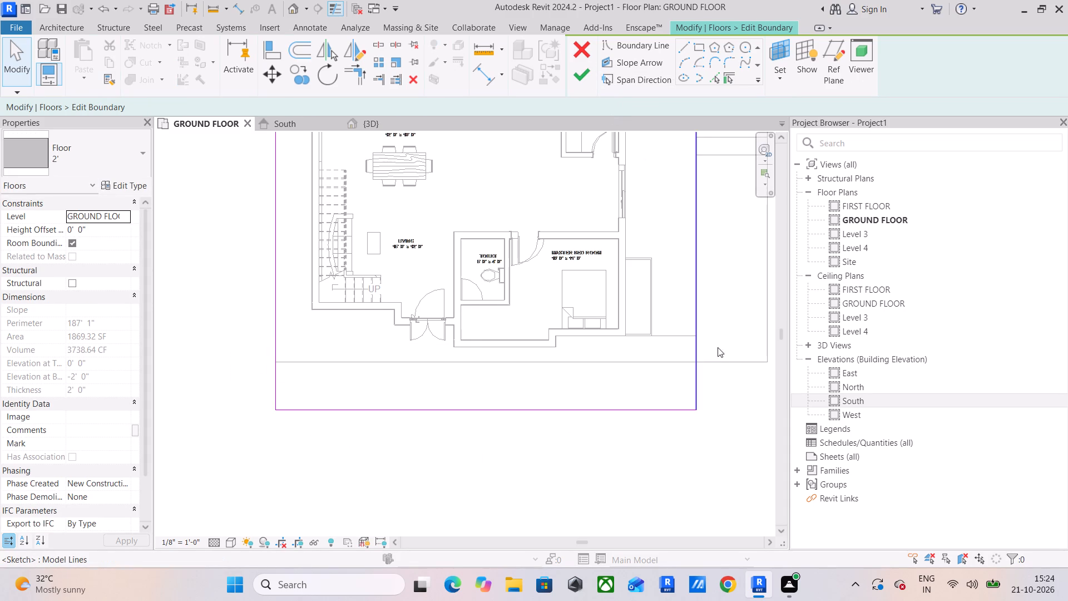
left_click(568, 77)
left_click(586, 73)
Edit the boundary of the 6" floor beside the steps, stretching its front edge outward toward the 2' floor's new front edge.
middle_click_drag(671, 251, 423, 206)
left_click(489, 320)
scroll(499, 332, "down", 2)
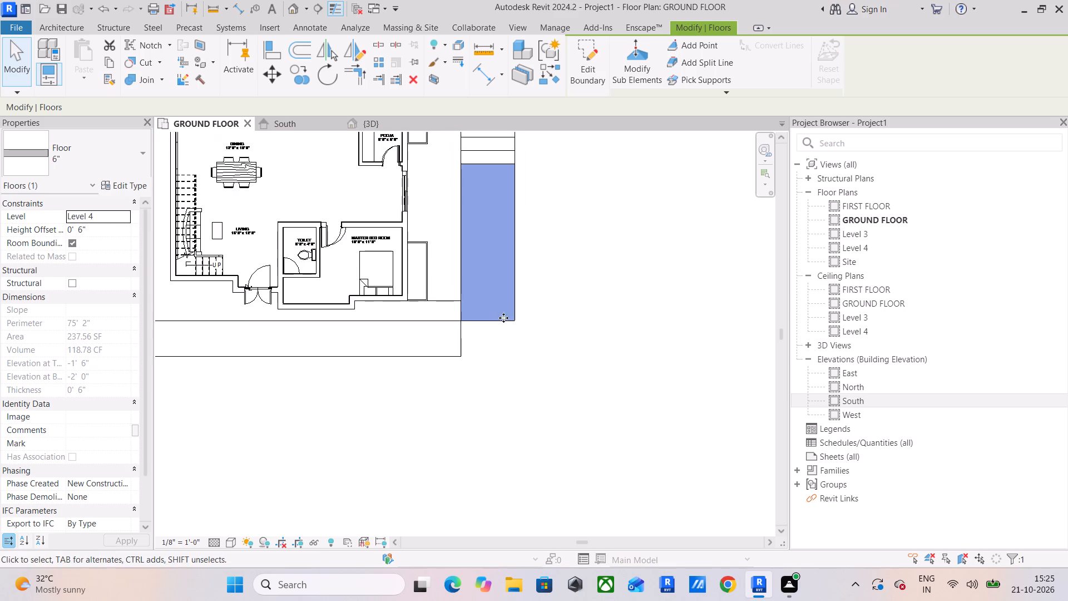
left_click(593, 63)
left_click_drag(490, 321, 490, 347)
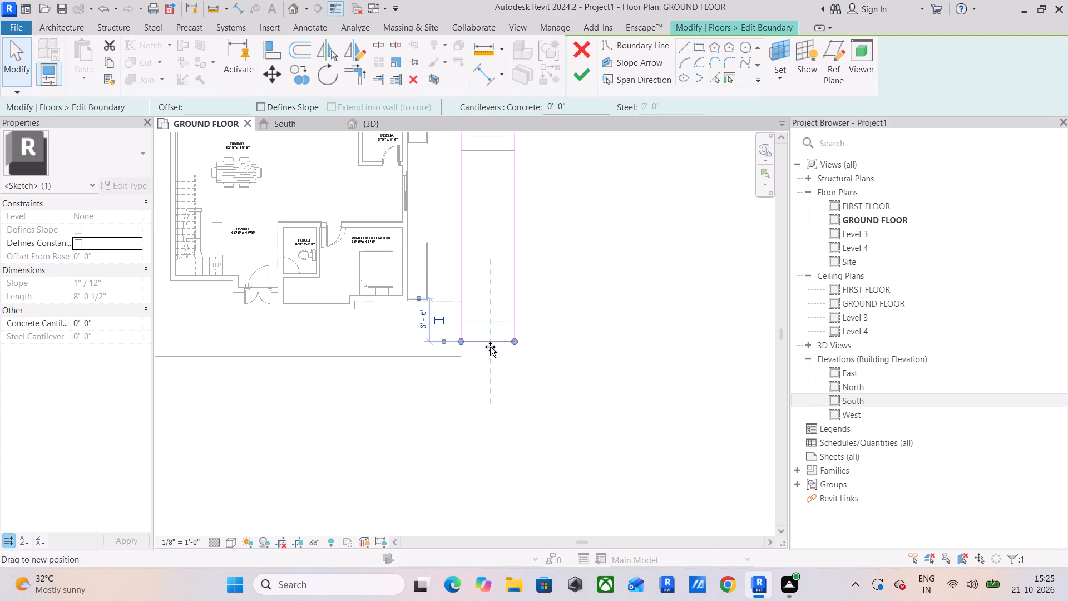
left_click_drag(490, 347, 491, 357)
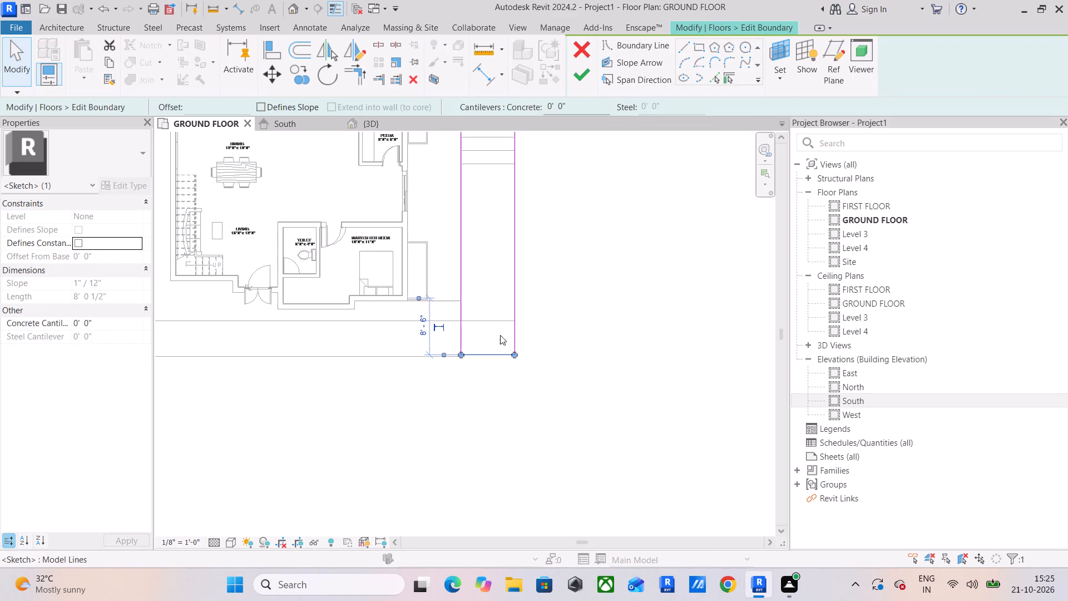
Align the 6" floor's front boundary line with the 2' floor's front edge and finish the boundary edit.
left_click(273, 55)
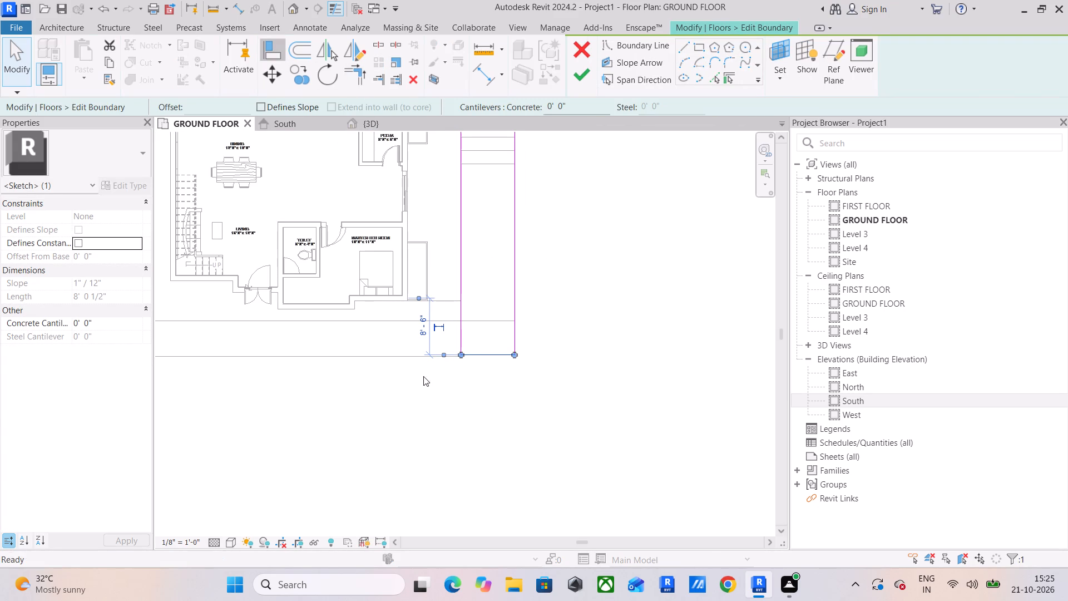
scroll(408, 354, "up", 4)
left_click(408, 354)
left_click(524, 353)
scroll(548, 391, "down", 3)
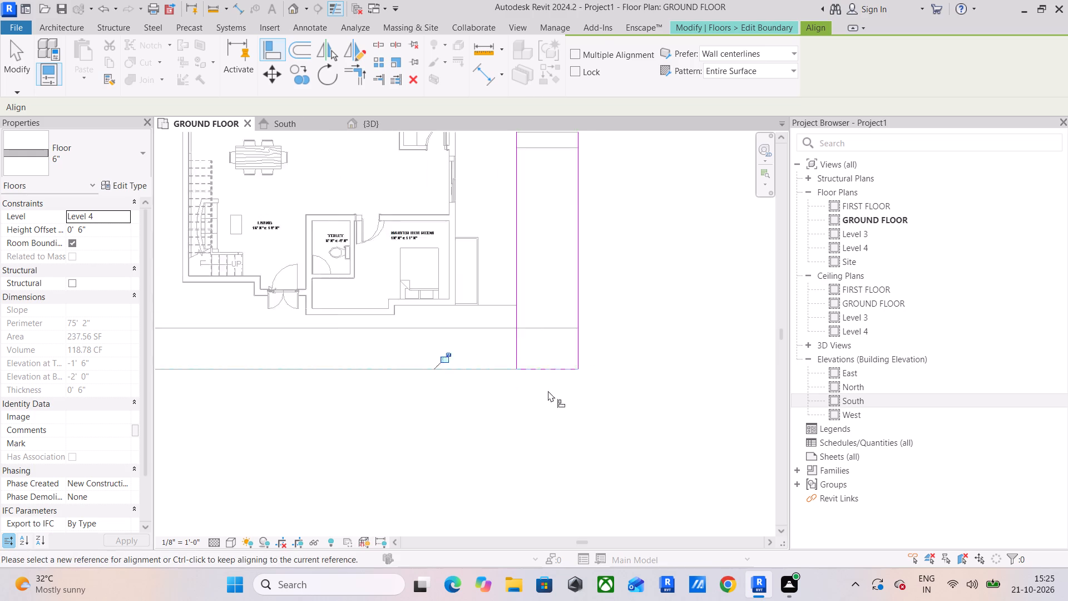
scroll(548, 391, "down", 1)
key("Escape")
key("Escape")
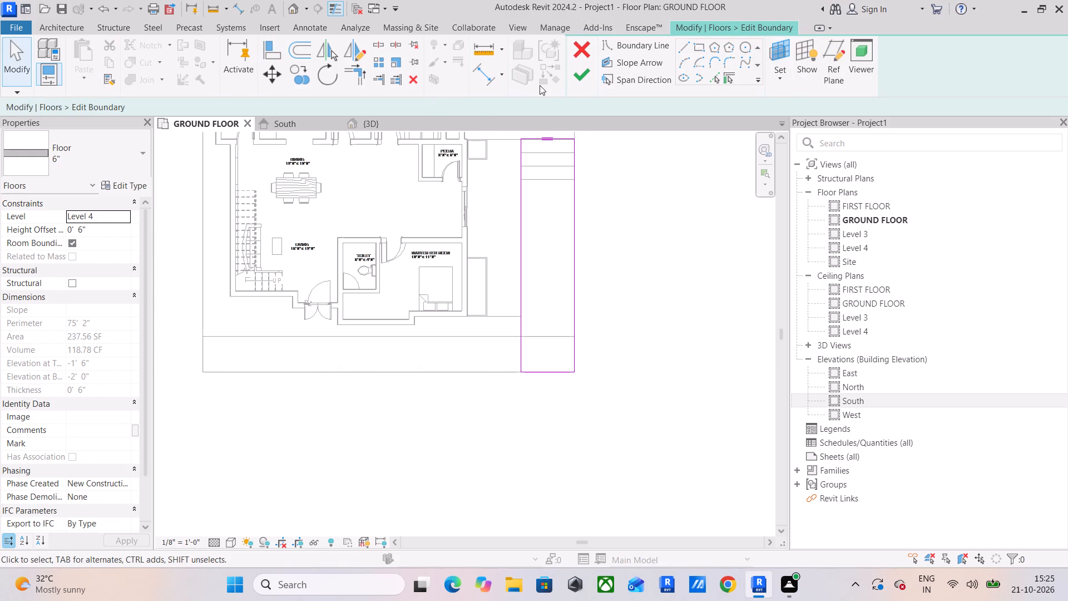
left_click(575, 72)
scroll(593, 249, "down", 3)
left_click(601, 247)
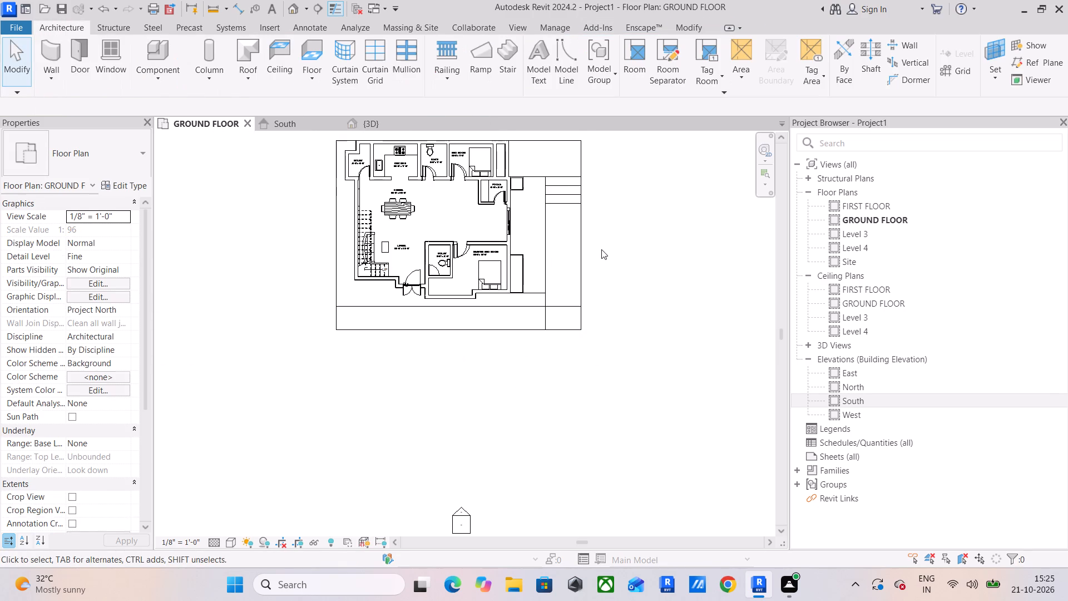
Delete the RESIDENTIAL PLAN.dwg underlay from the GROUND FLOOR plan.
left_click(484, 307)
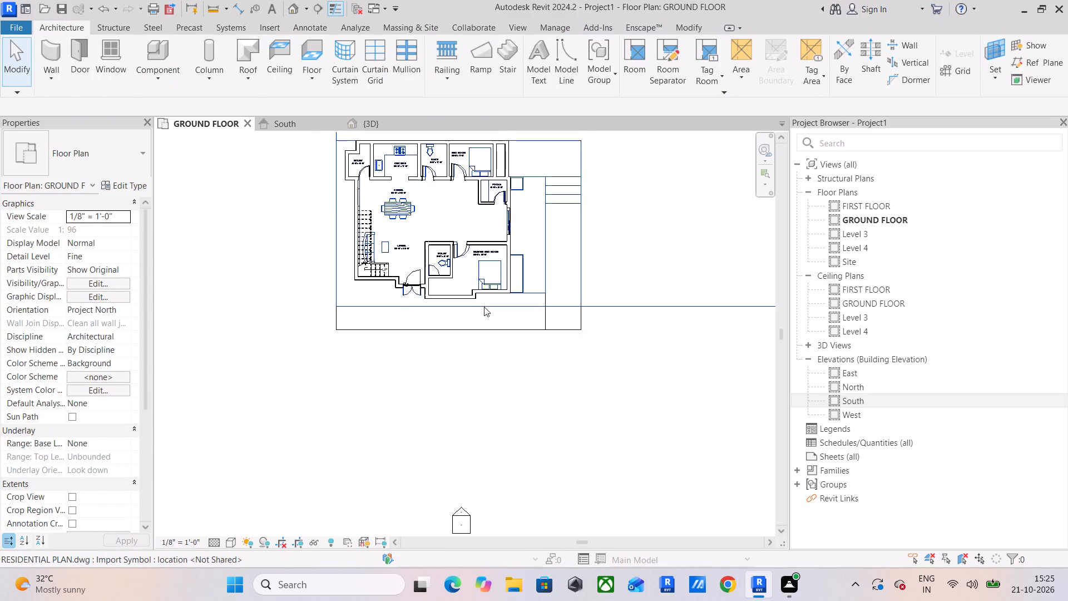
key("Delete")
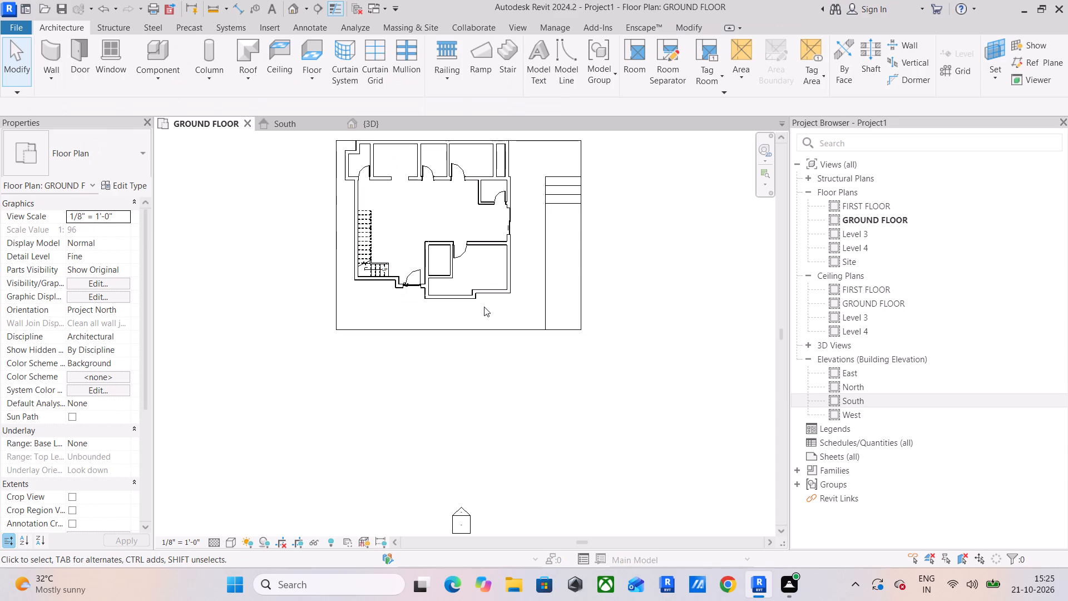
Examine the ground floor plan, including the walls, stair, main entrance and surrounding slab edges.
scroll(353, 203, "up", 5)
scroll(416, 233, "down", 3)
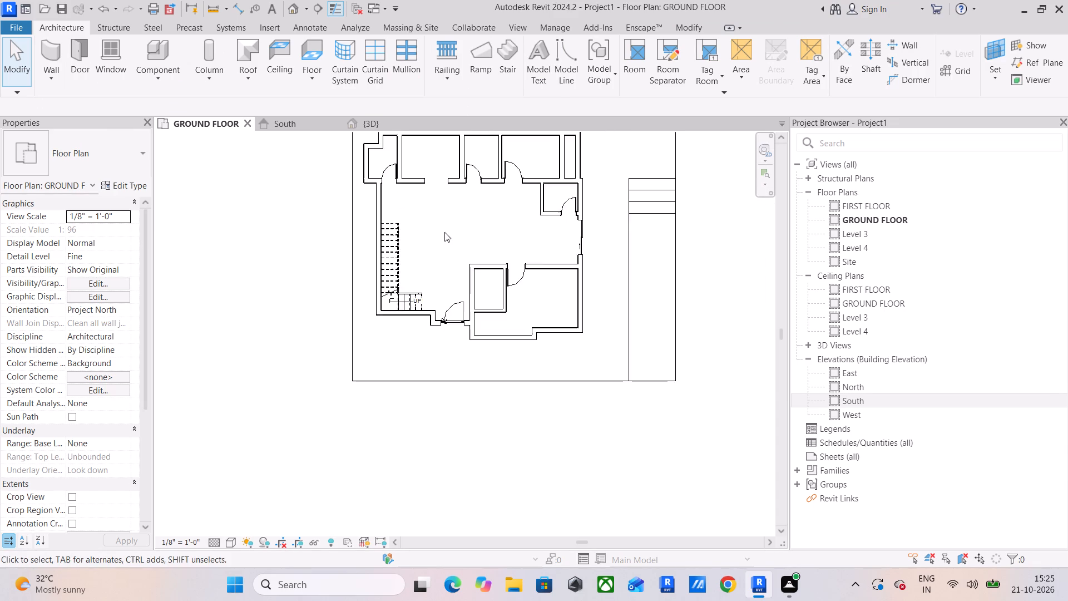
middle_click_drag(441, 244, 400, 306)
scroll(423, 249, "up", 4)
scroll(423, 249, "down", 4)
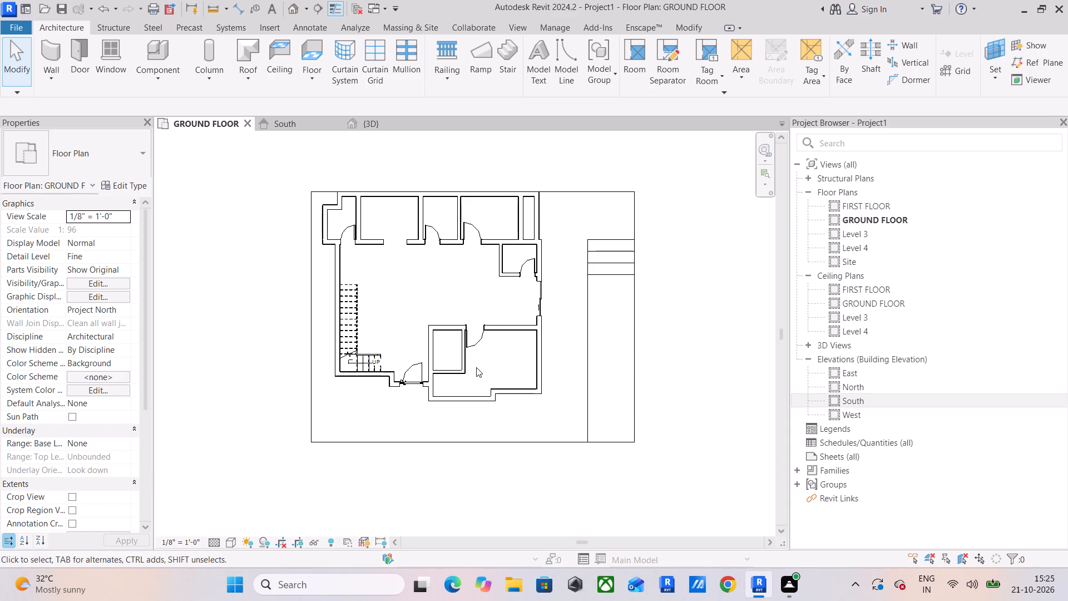
scroll(474, 368, "up", 5)
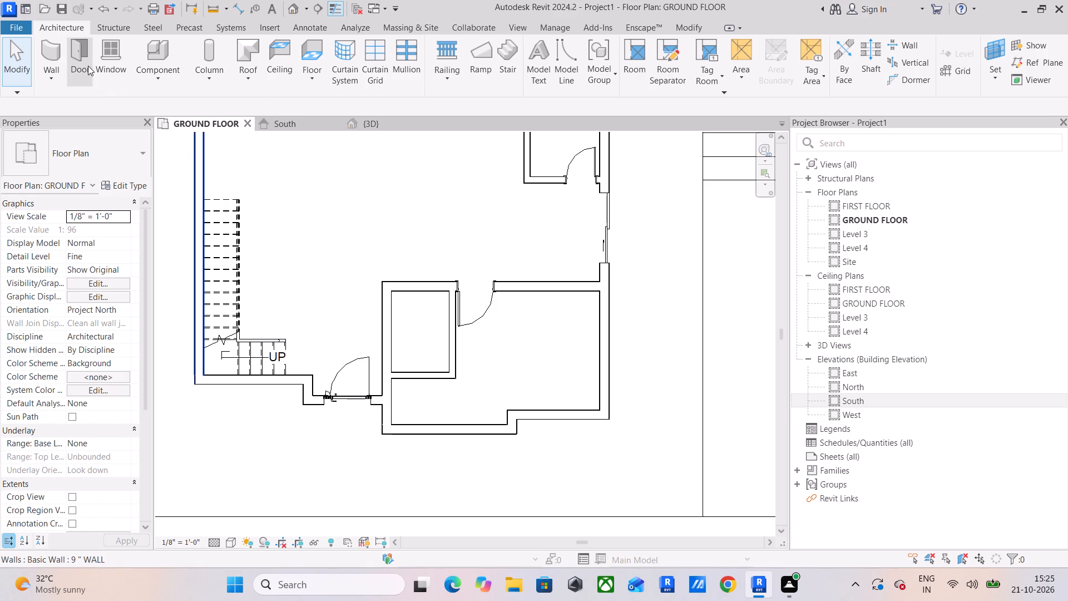
scroll(458, 386, "down", 1)
middle_click_drag(475, 394, 523, 428)
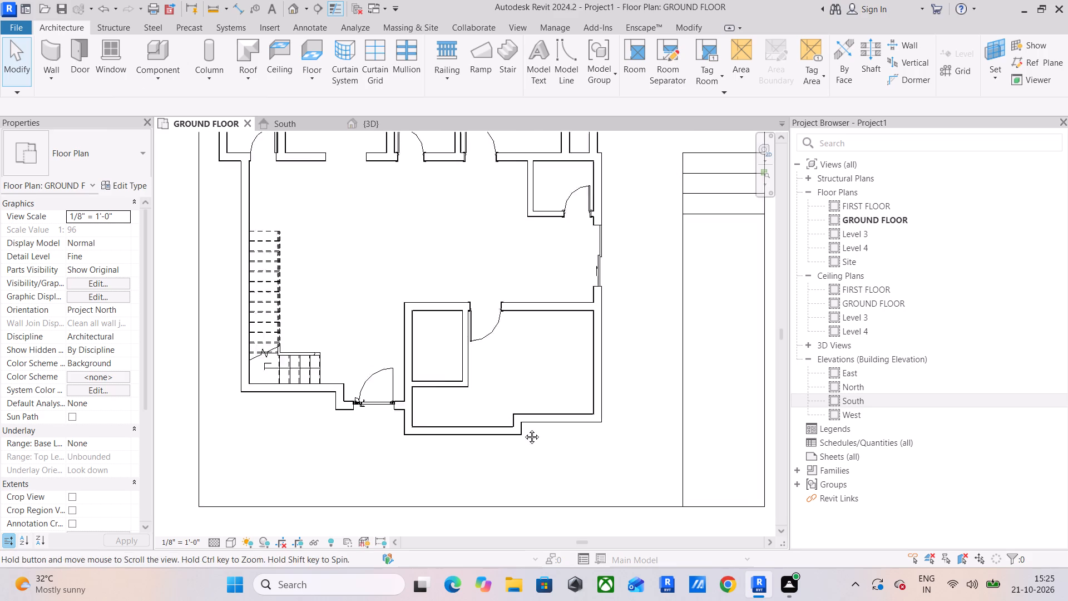
middle_click_drag(523, 428, 526, 430)
scroll(526, 430, "down", 1)
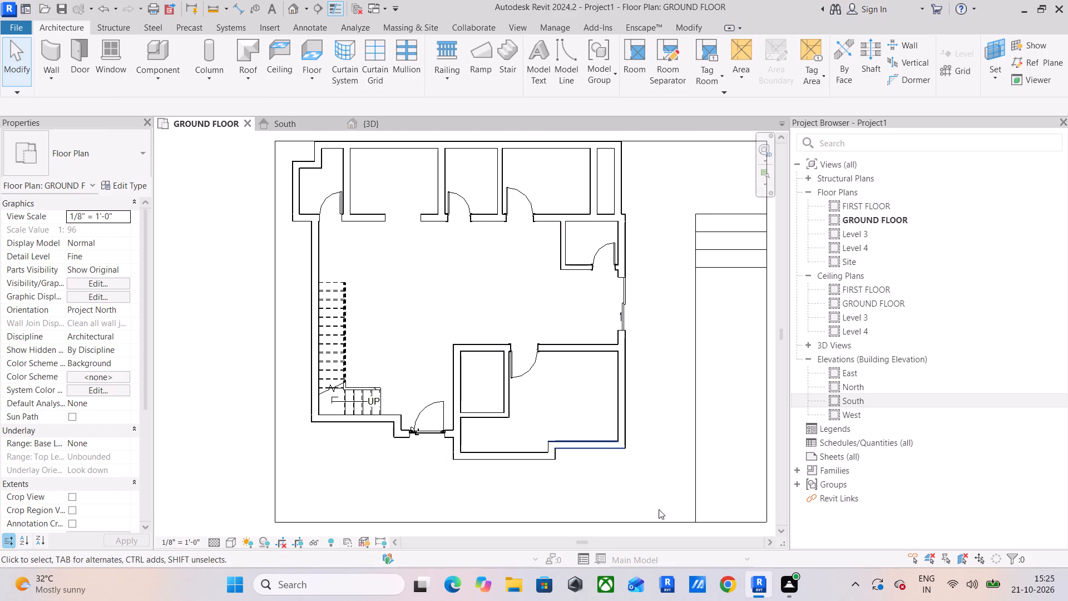
Open the 2' floor's boundary for drawing straight boundary lines and set the view's detail level to Coarse.
left_click(696, 480)
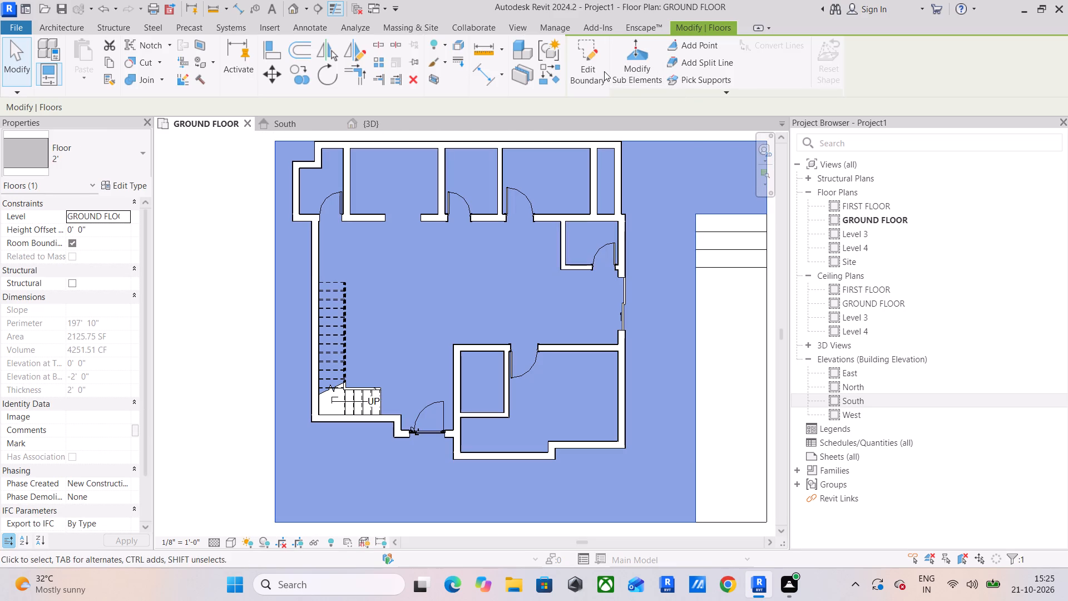
left_click(595, 66)
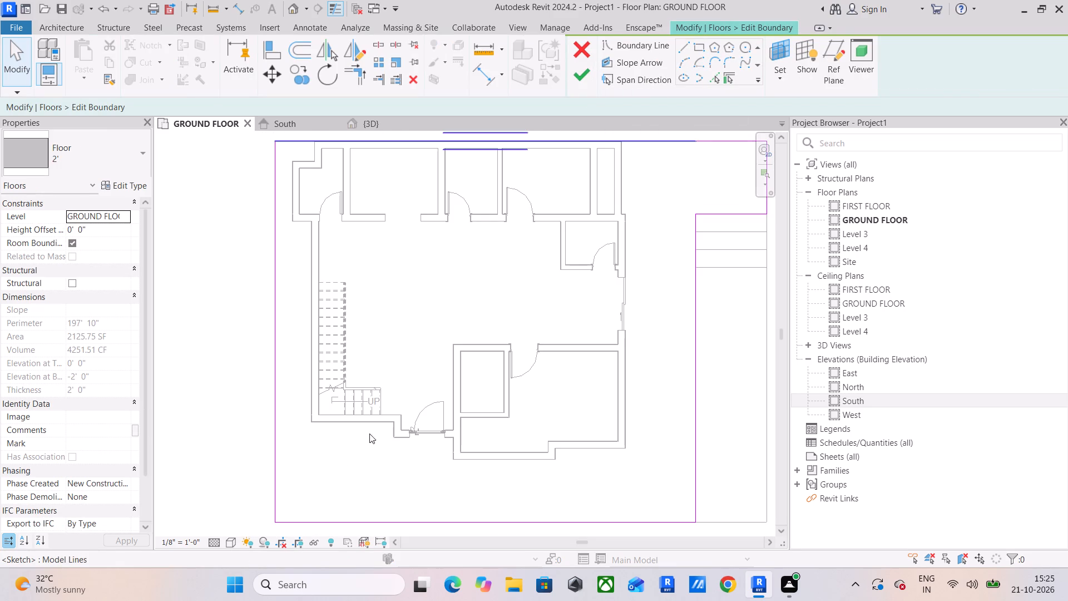
left_click(684, 47)
scroll(316, 412, "up", 5)
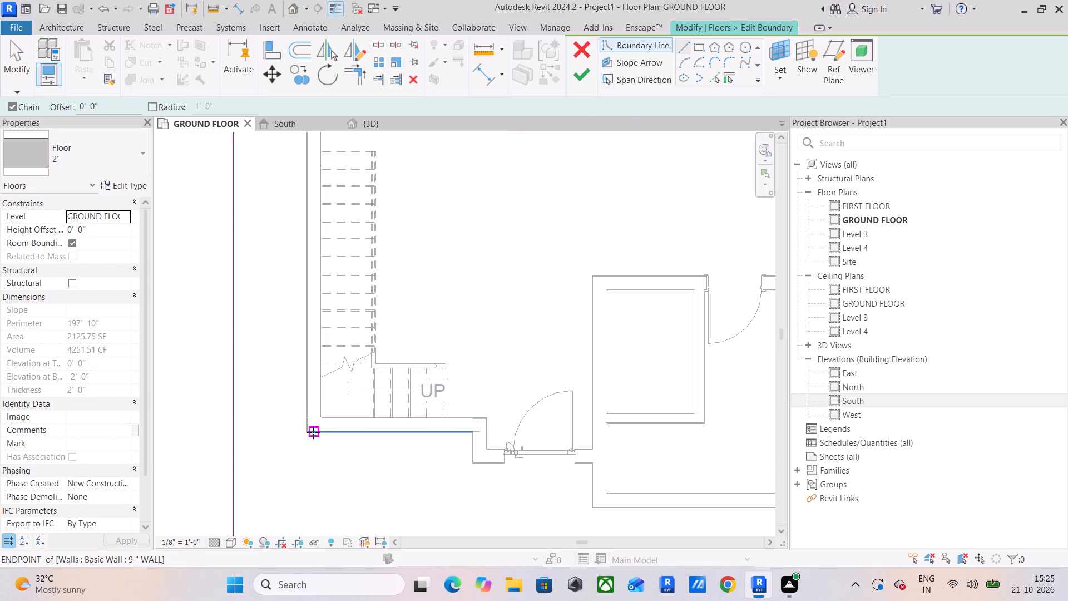
scroll(308, 435, "up", 4)
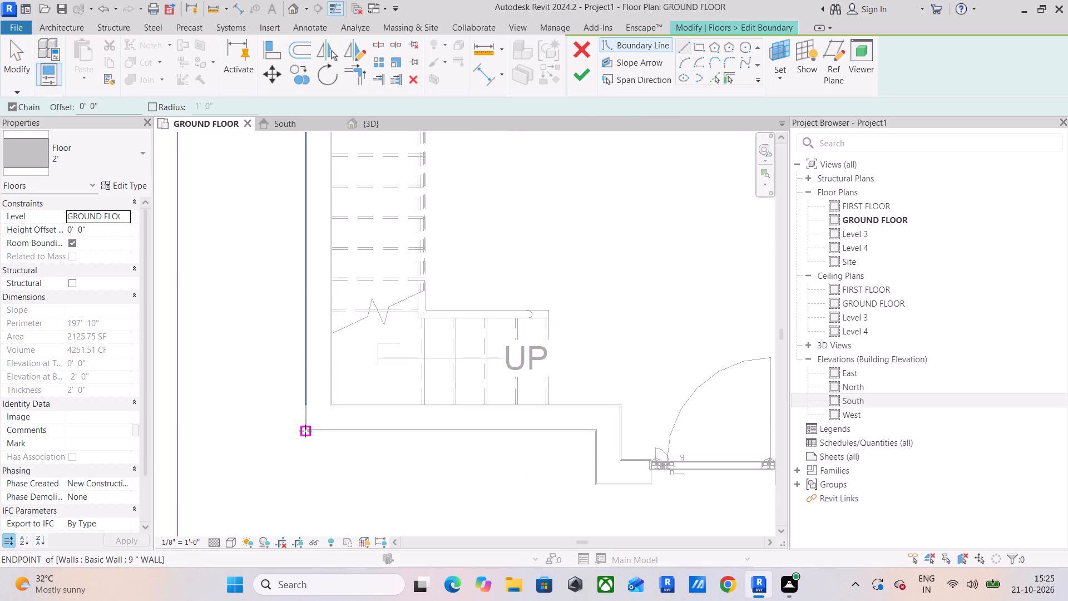
scroll(305, 431, "up", 11)
left_click(305, 429)
scroll(529, 435, "down", 5)
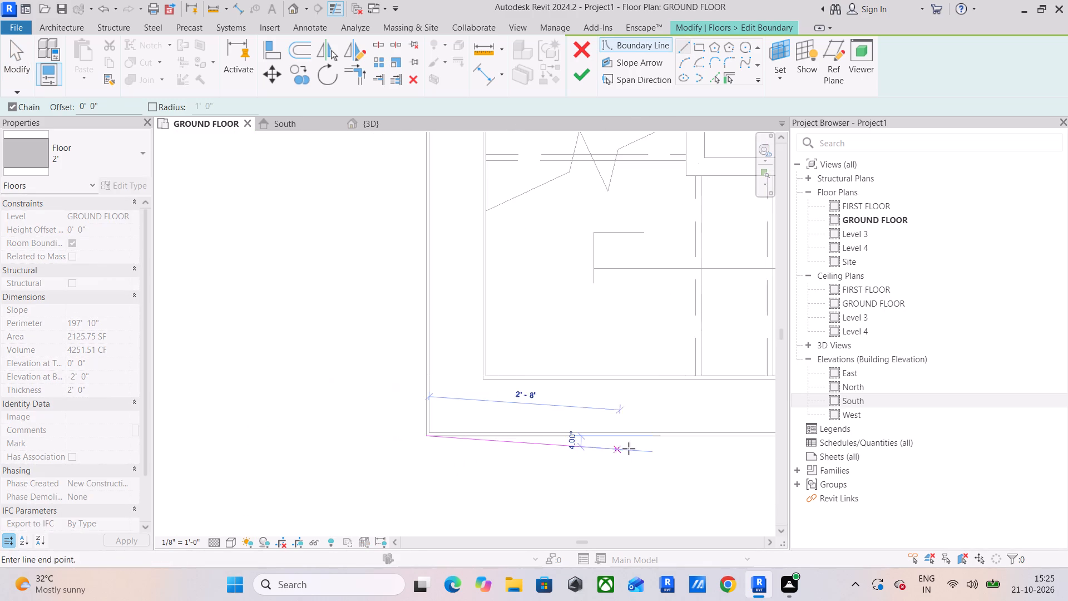
middle_click_drag(586, 438, 268, 400)
scroll(482, 397, "down", 4)
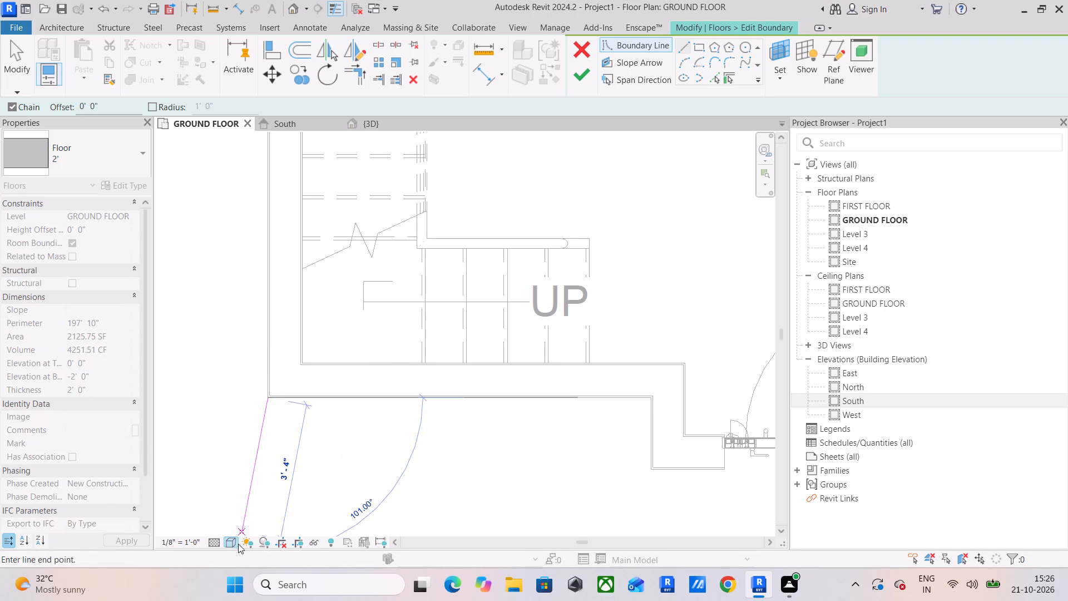
left_click(215, 543)
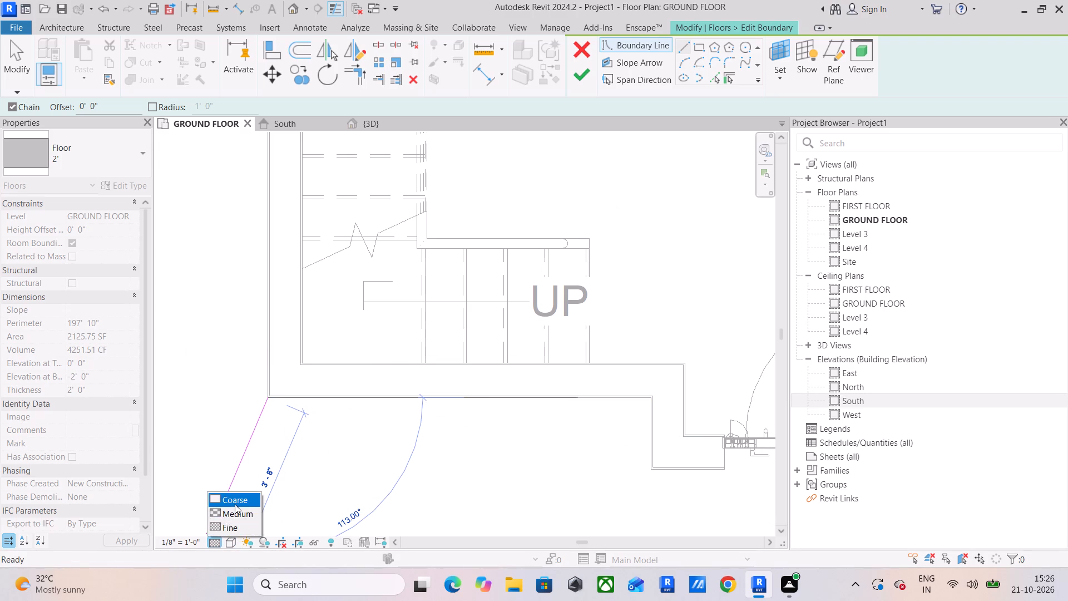
left_click(235, 504)
Draw boundary lines along the outer faces of the front walls, from the stair corner past the main entrance to the opposite corner.
left_click(271, 397)
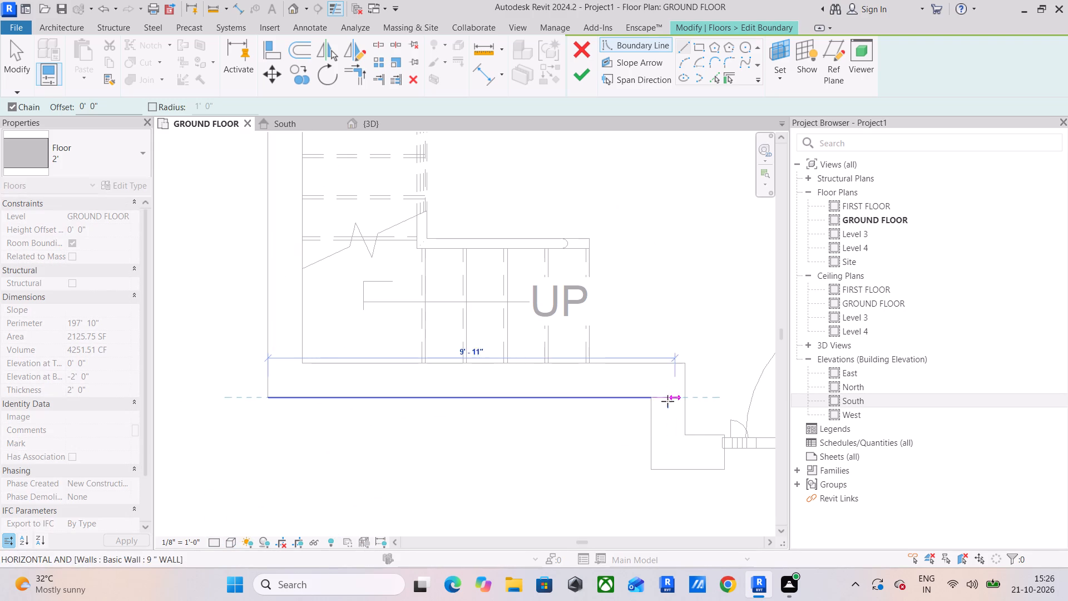
left_click(651, 401)
left_click(649, 471)
middle_click_drag(671, 468, 251, 451)
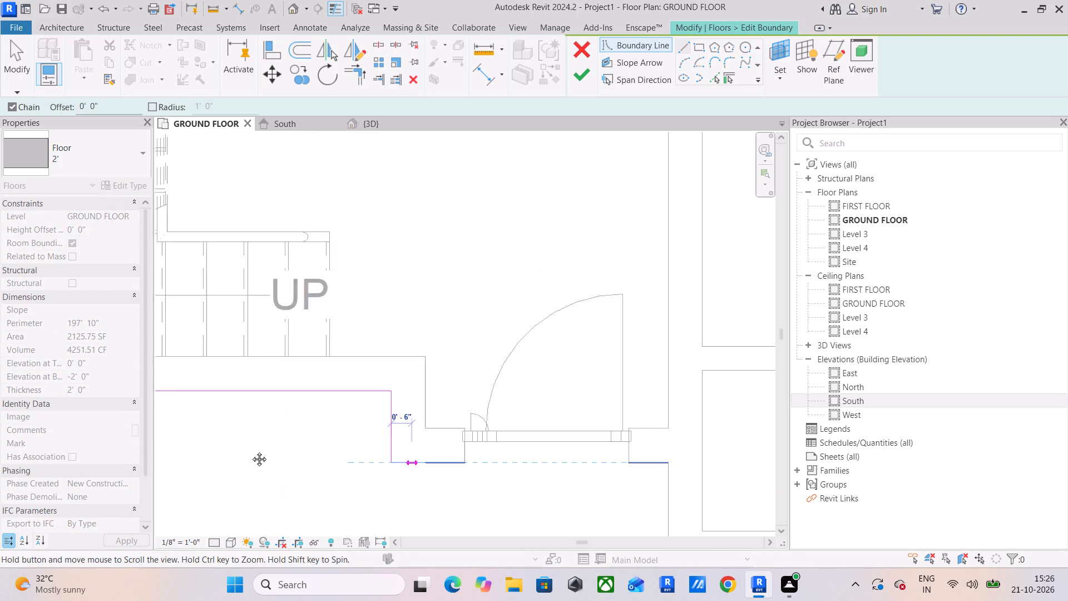
middle_click_drag(251, 451, 190, 442)
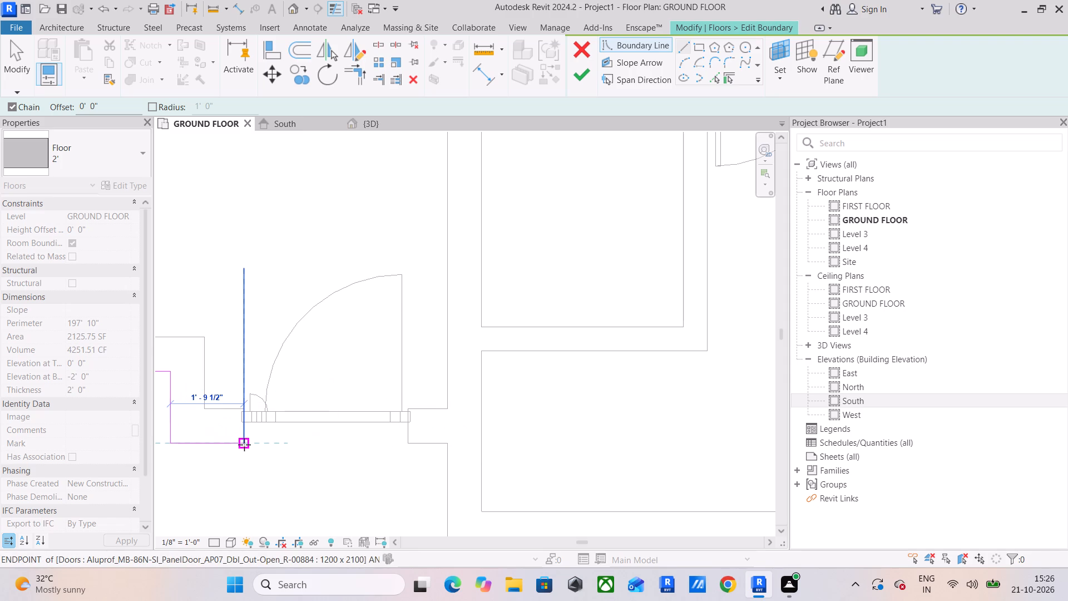
left_click(446, 448)
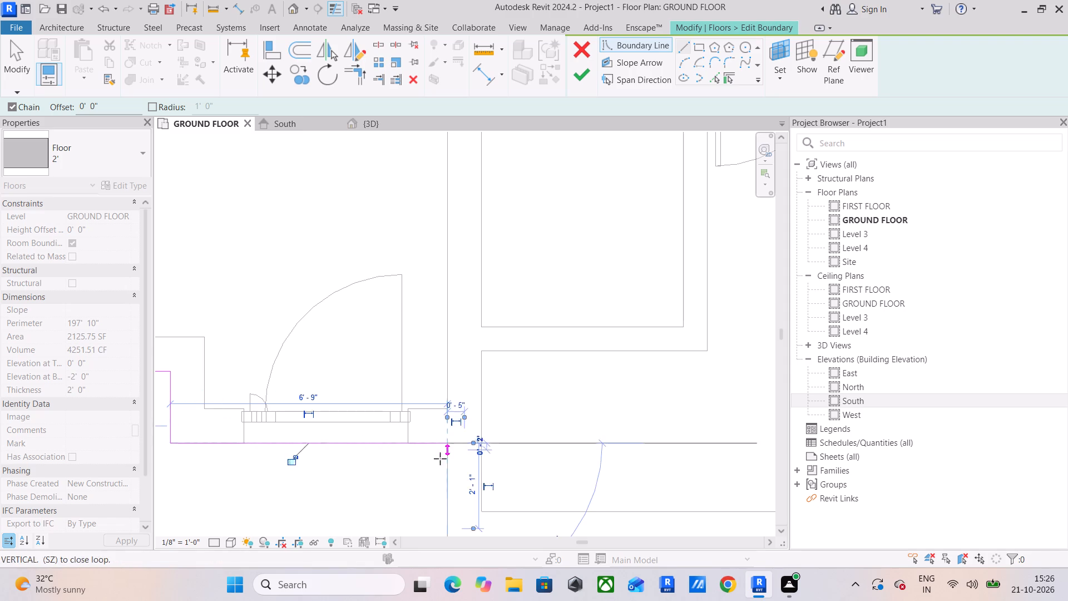
scroll(437, 466, "down", 4)
middle_click_drag(437, 466, 438, 320)
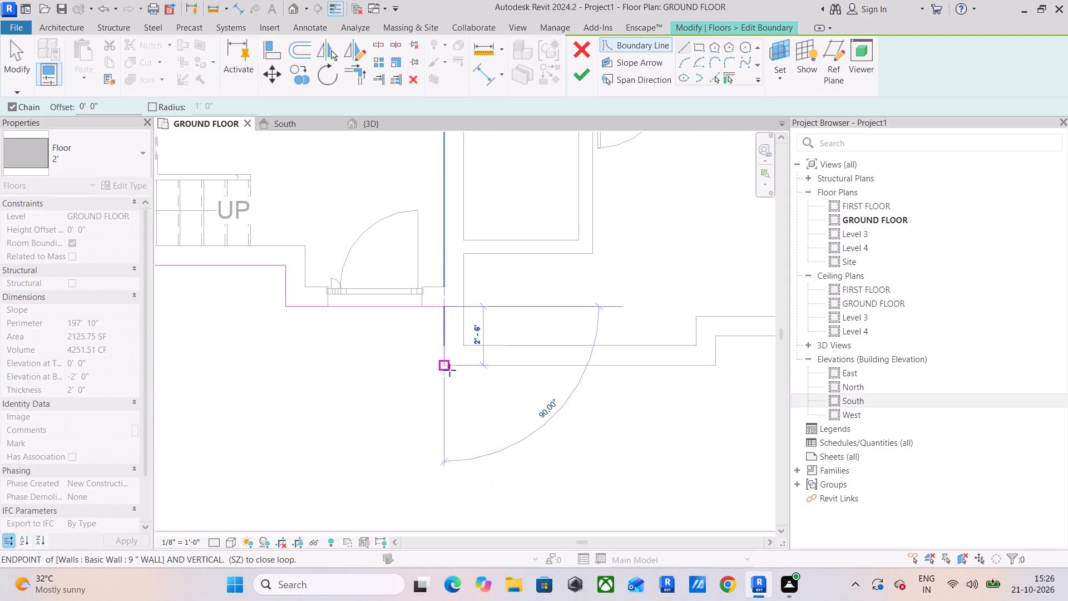
left_click(441, 367)
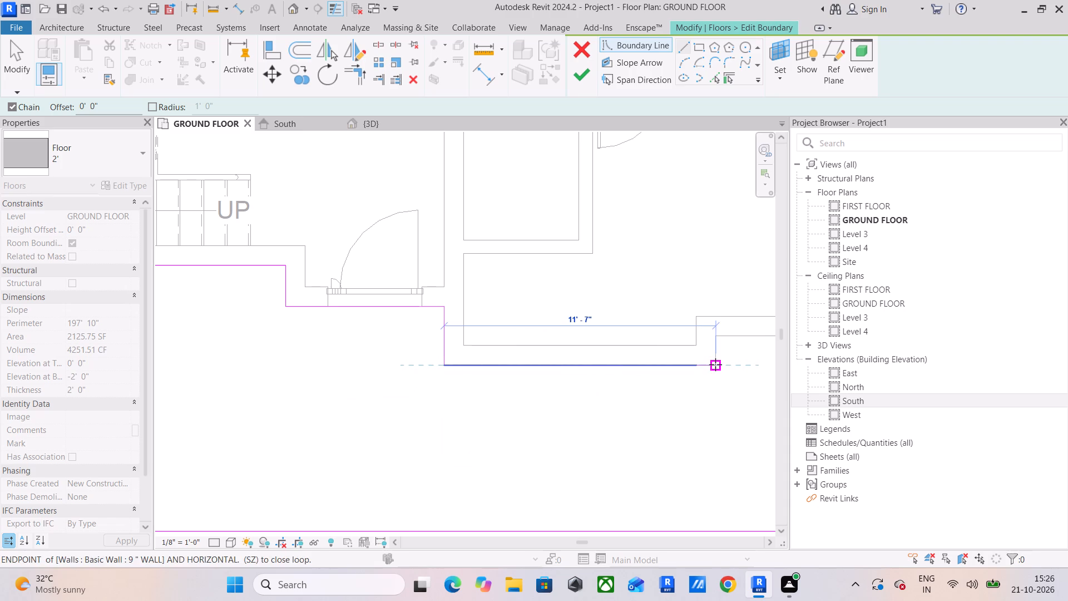
left_click(715, 364)
left_click(719, 334)
middle_click_drag(714, 336, 206, 341)
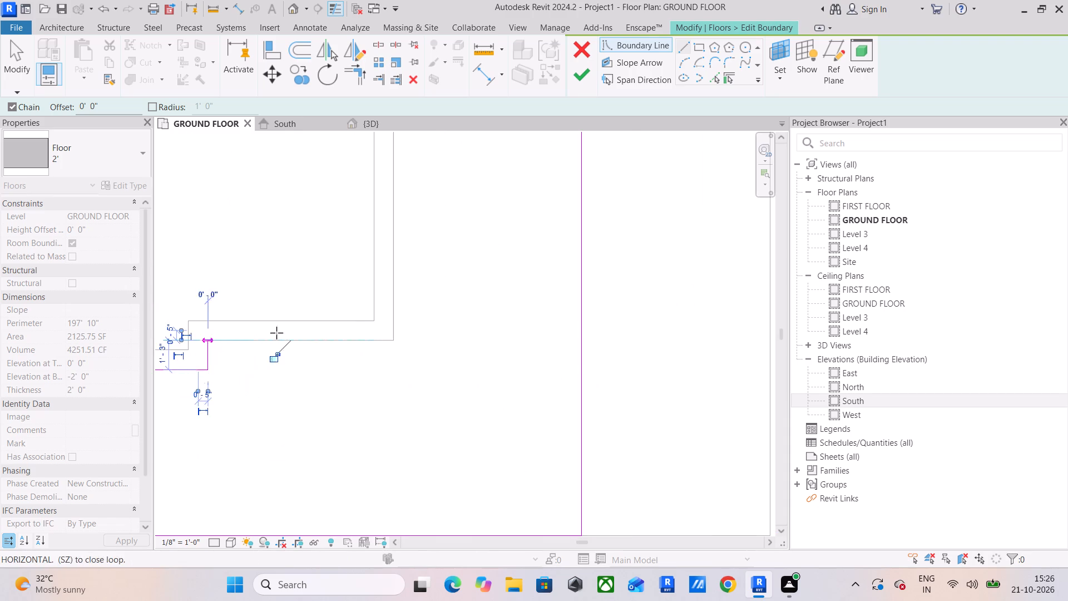
left_click(396, 341)
Continue the boundary along the outer face of the side wall facing the exterior steps, following its jog to the slab's rear edge.
scroll(391, 303, "down", 4)
middle_click_drag(391, 303, 406, 546)
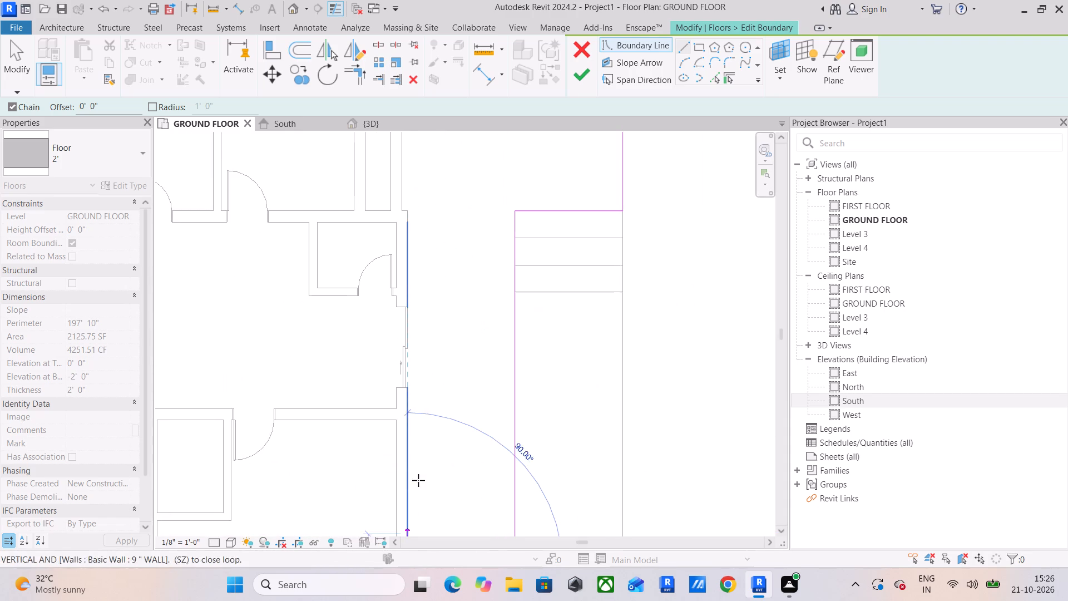
middle_click_drag(407, 278, 442, 446)
scroll(435, 403, "up", 4)
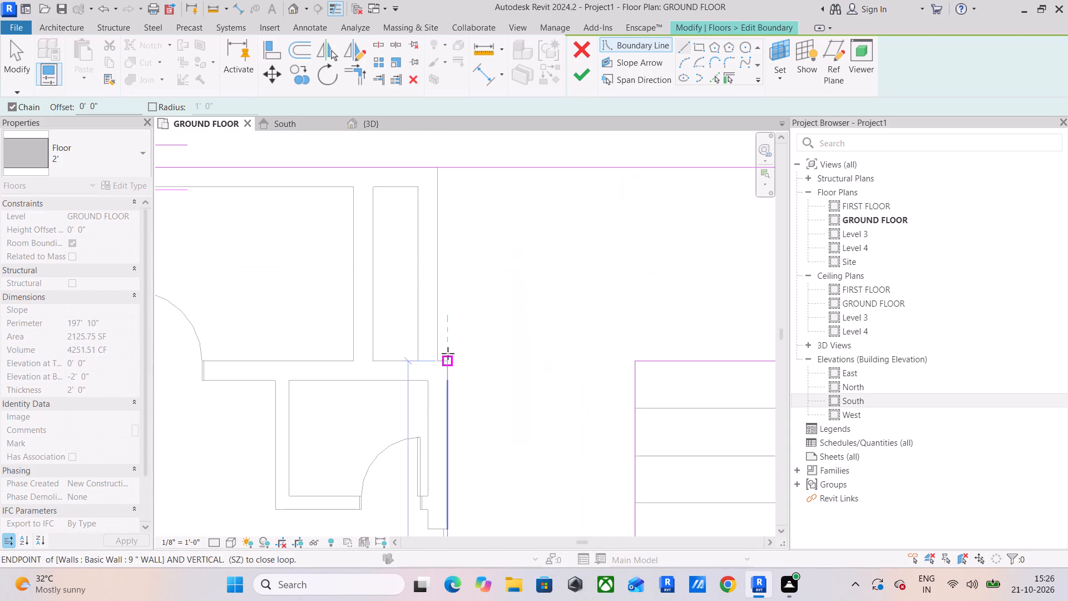
left_click(448, 363)
left_click(436, 363)
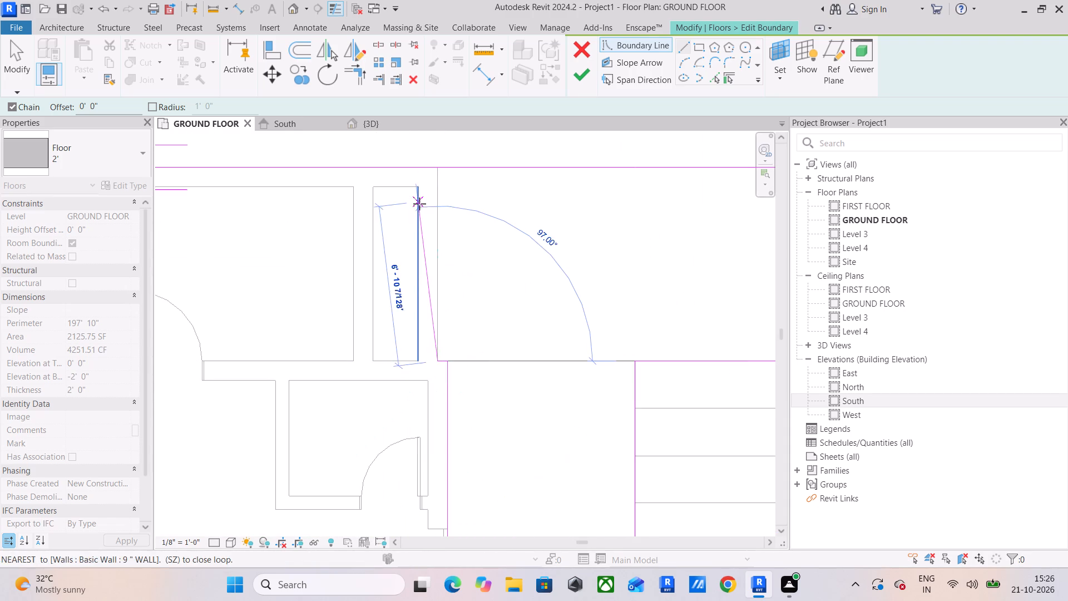
left_click(443, 168)
Draw boundary lines from the rear edge around the stepped corner and along the stair-side wall's outer face to the stair corner.
scroll(406, 181, "down", 4)
scroll(400, 233, "down", 3)
middle_click_drag(400, 233, 589, 237)
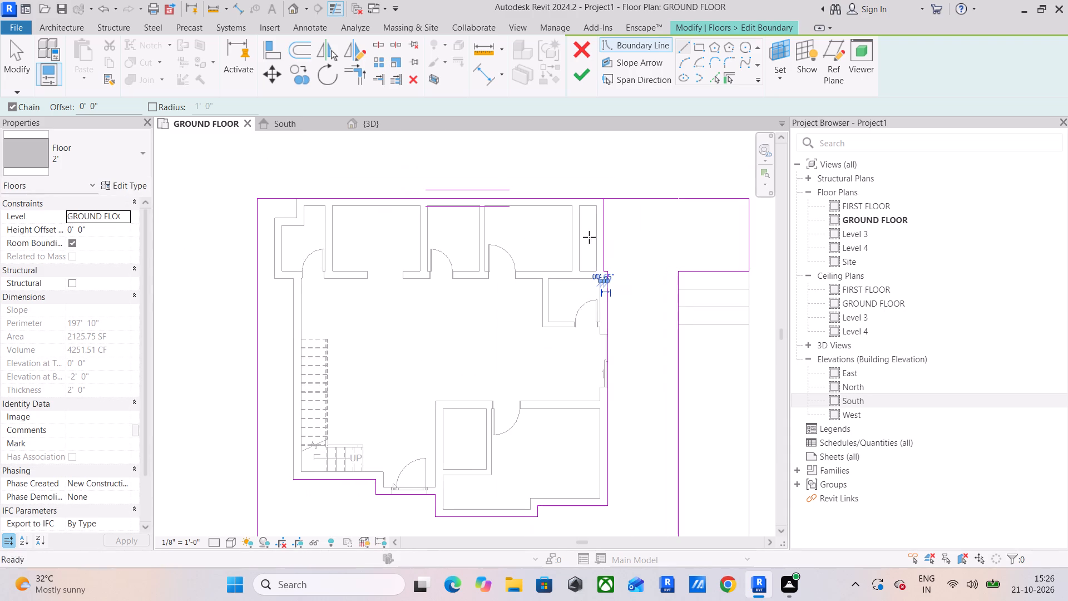
scroll(303, 185, "up", 4)
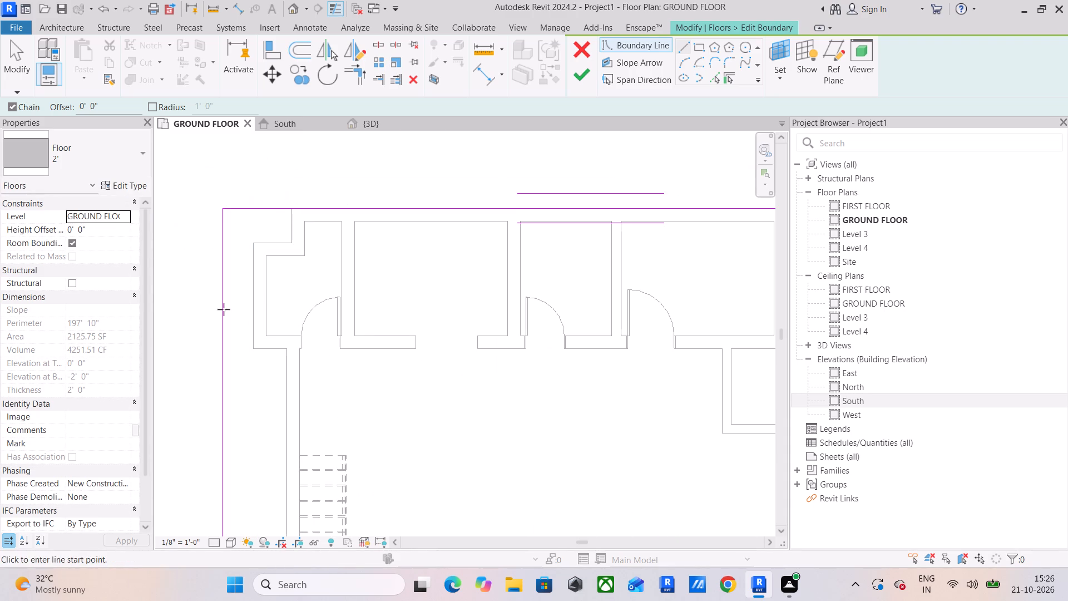
left_click(292, 212)
left_click(290, 240)
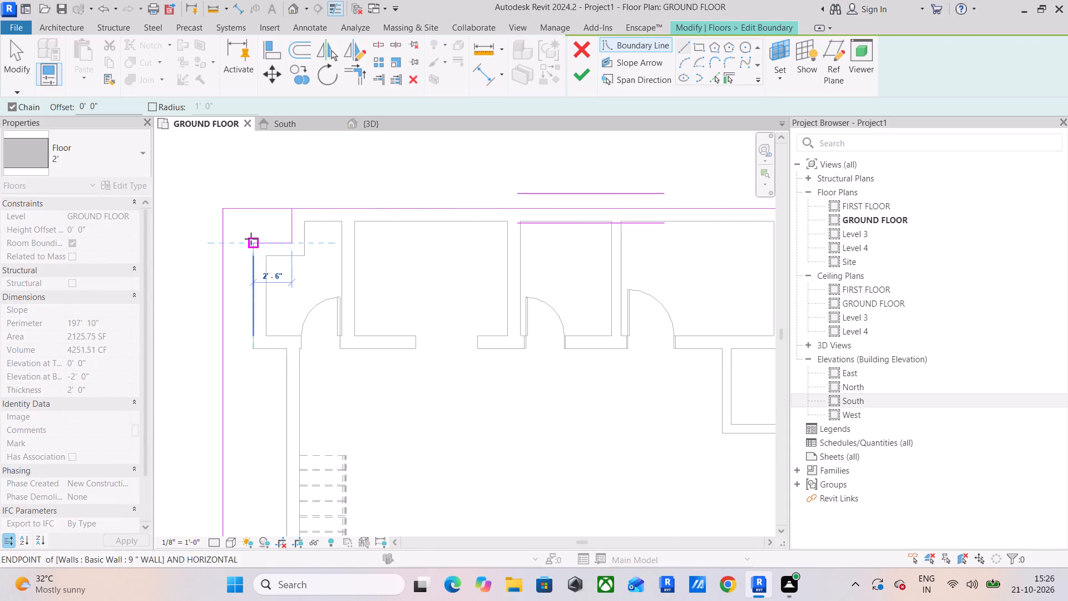
left_click(254, 242)
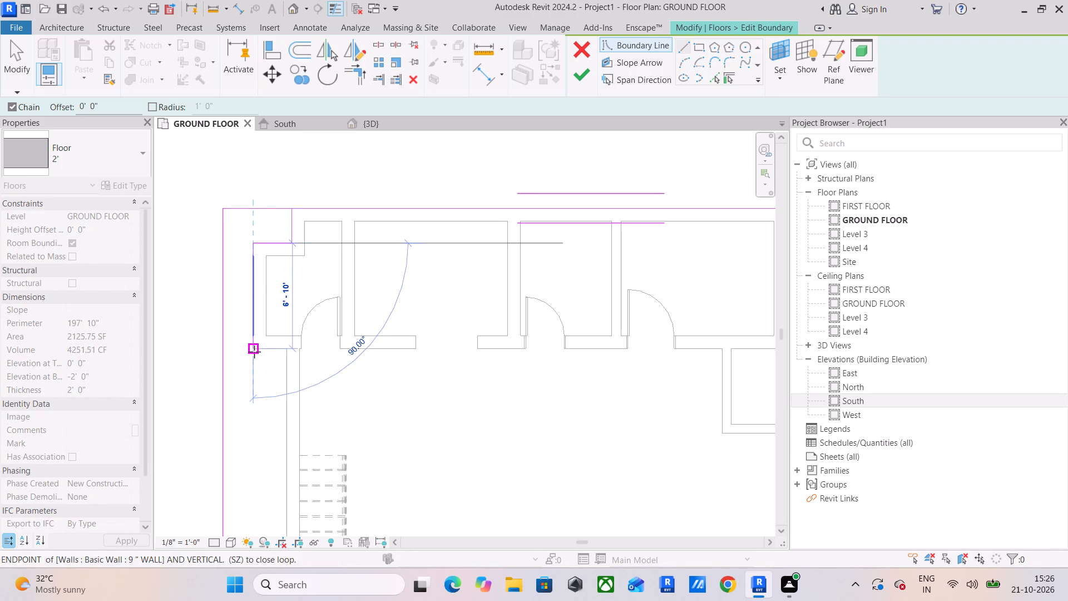
left_click(254, 352)
left_click(291, 352)
scroll(295, 405, "down", 3)
middle_click_drag(295, 406, 300, 303)
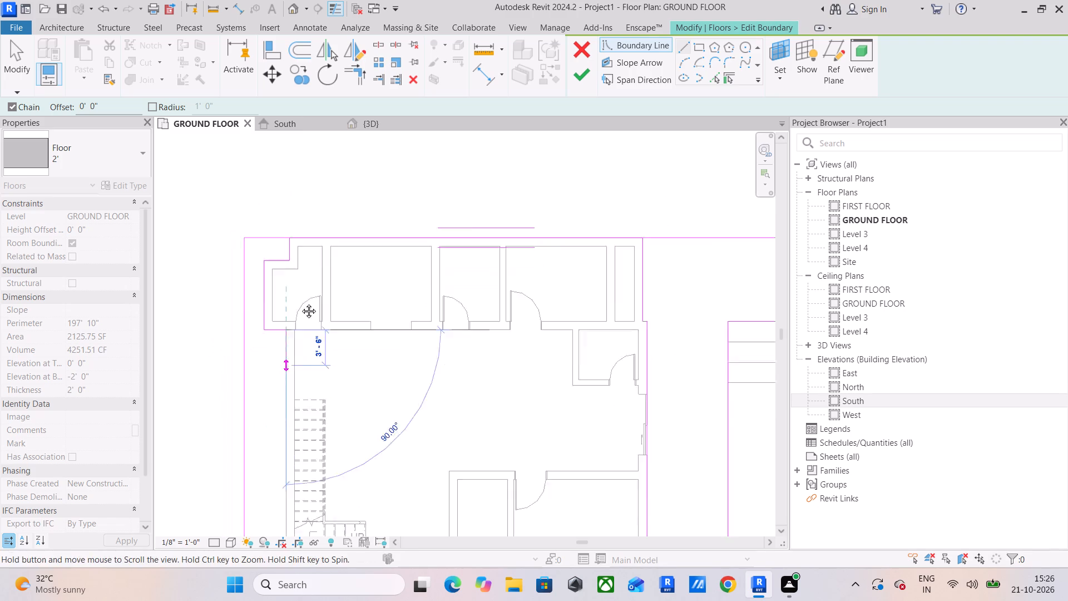
middle_click_drag(300, 303, 329, 169)
left_click(324, 368)
key("Escape")
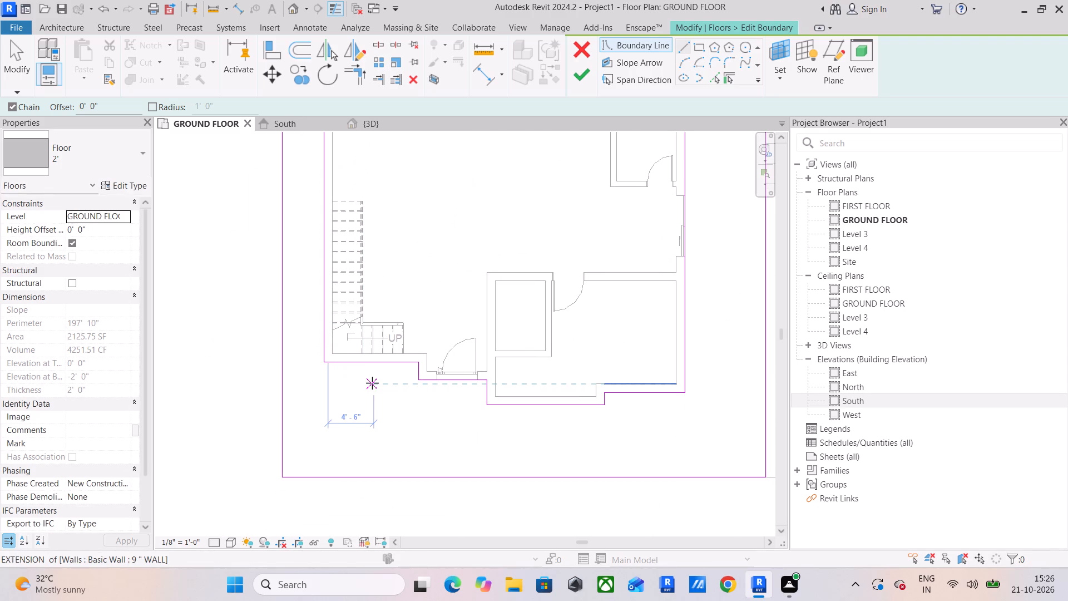
key("Escape")
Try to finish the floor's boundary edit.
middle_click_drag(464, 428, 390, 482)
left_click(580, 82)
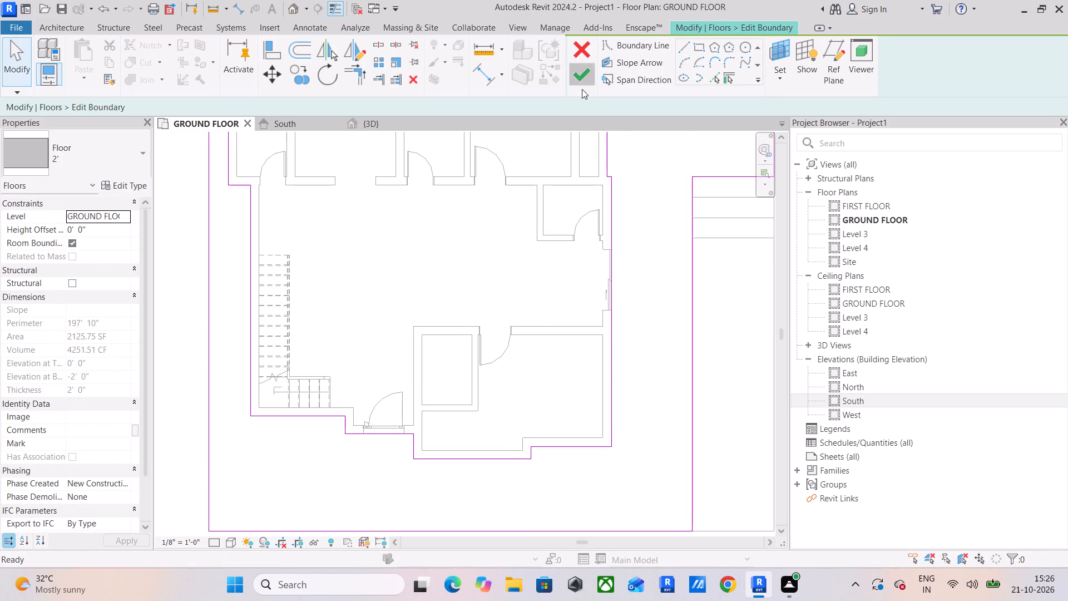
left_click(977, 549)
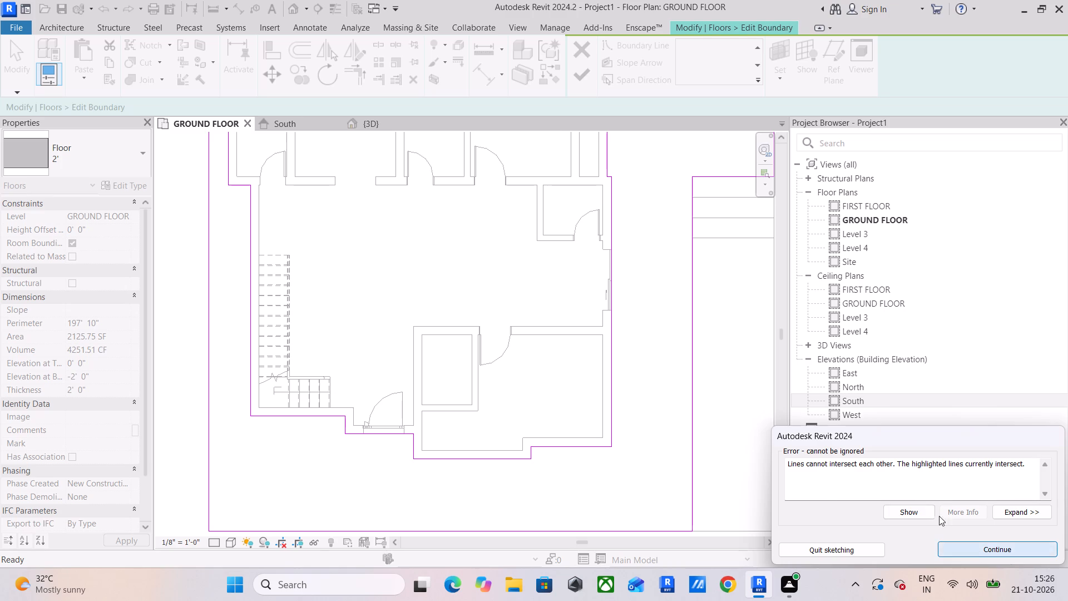
Trim the long rear boundary line to a corner with the side-wall boundary facing the exterior steps.
middle_click_drag(683, 267, 606, 481)
scroll(522, 317, "up", 2)
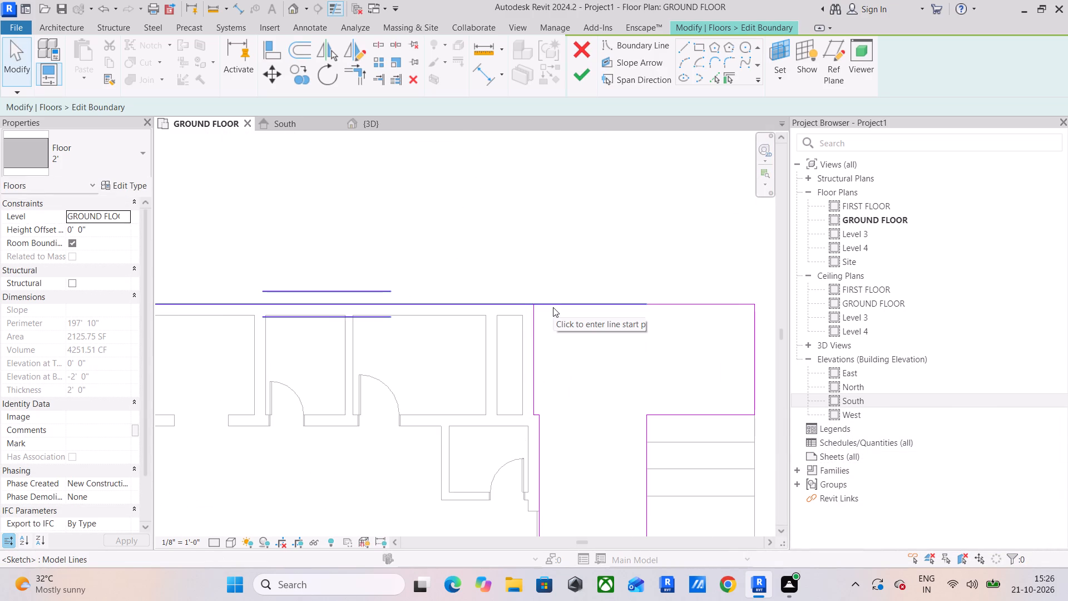
scroll(524, 302, "up", 4)
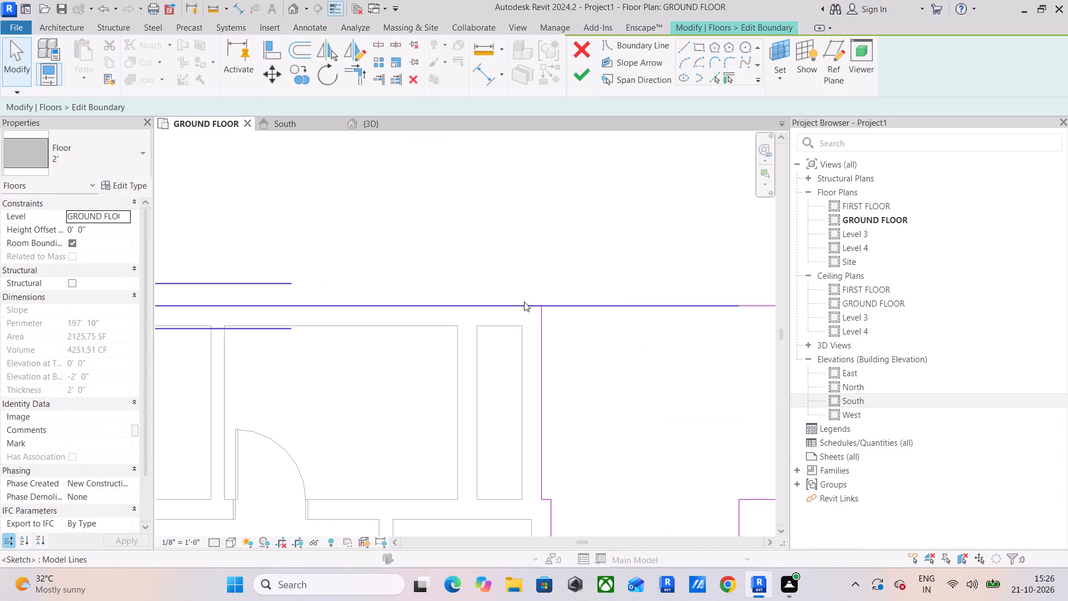
left_click(611, 307)
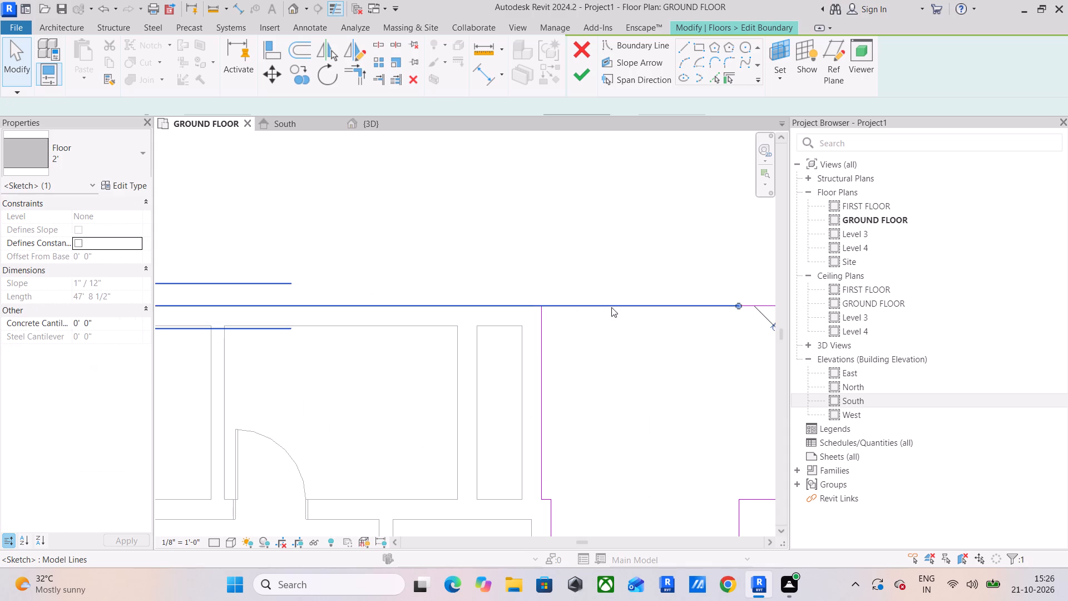
left_click(369, 75)
left_click(363, 75)
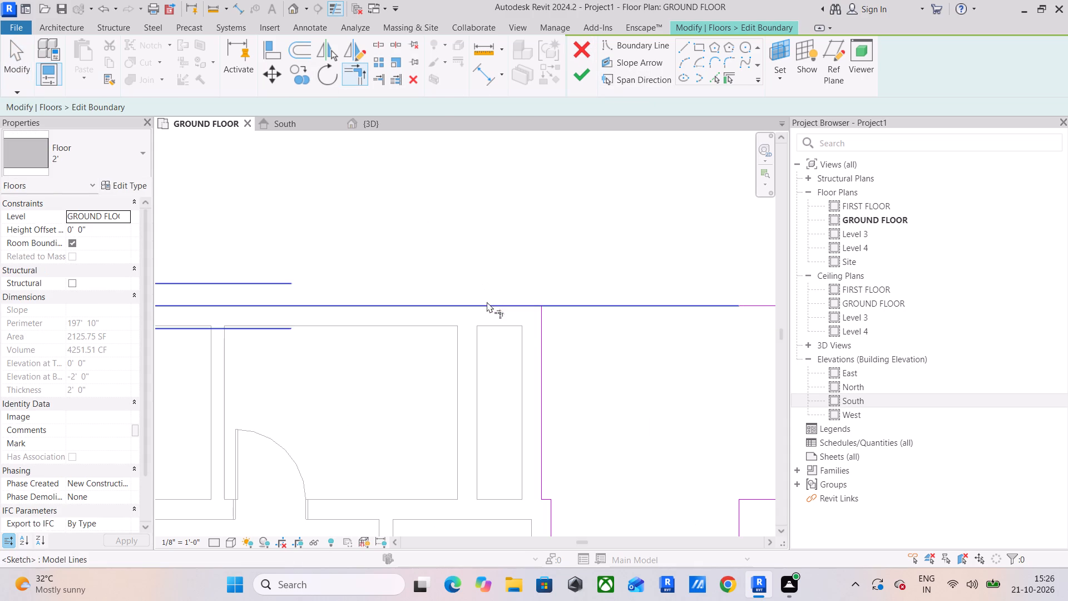
left_click(487, 302)
left_click(542, 340)
scroll(616, 344, "down", 3)
middle_click_drag(628, 339, 482, 267)
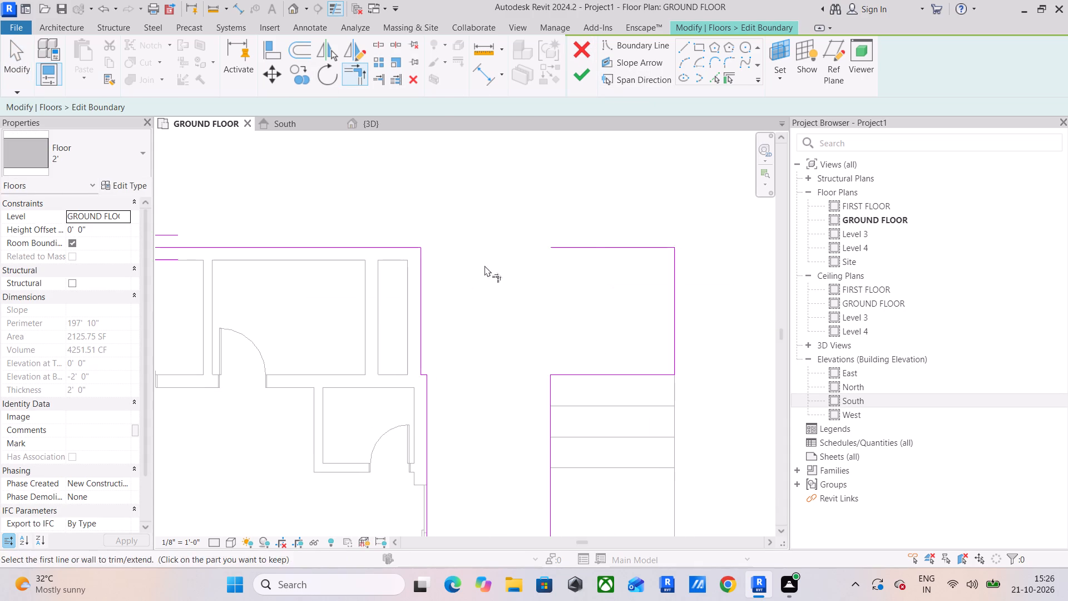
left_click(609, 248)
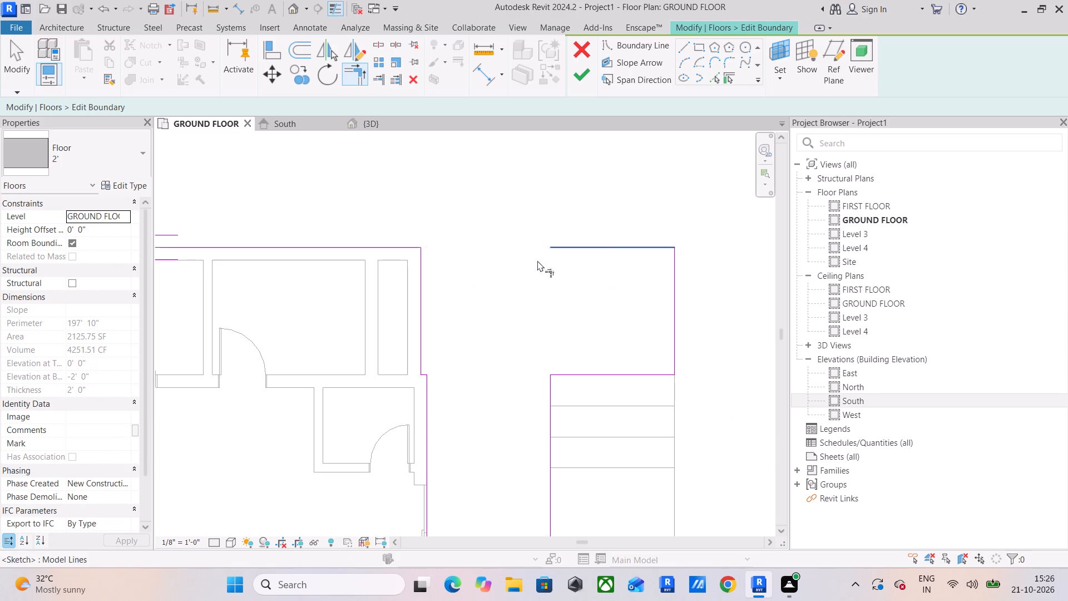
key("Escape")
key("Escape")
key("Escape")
Stretch the short rear boundary line above the exterior steps back to the house's side-wall boundary corner.
left_click(583, 249)
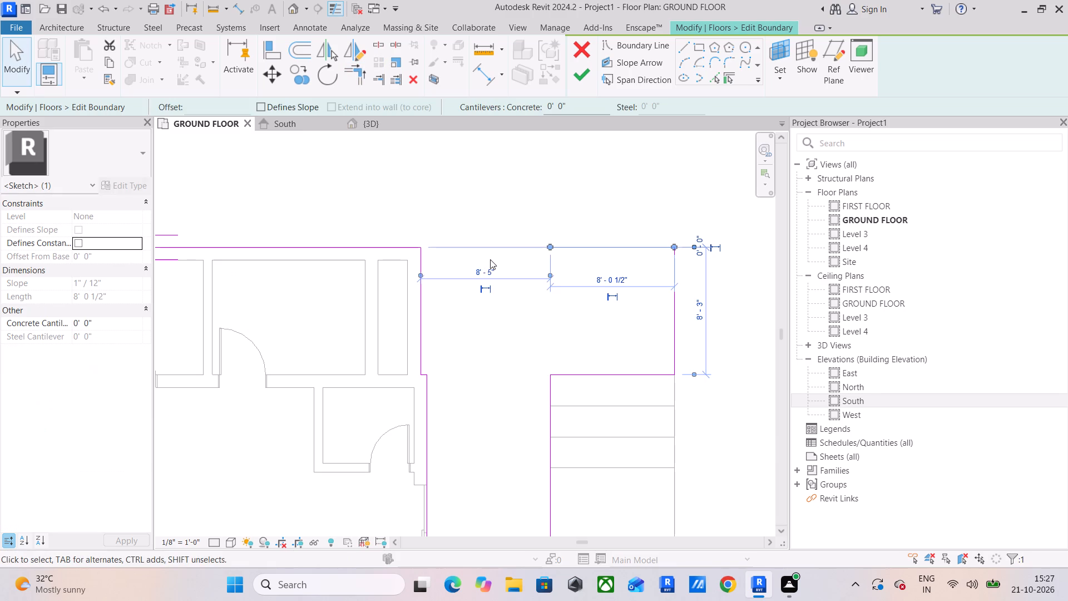
scroll(490, 259, "down", 4)
middle_click_drag(490, 259, 574, 143)
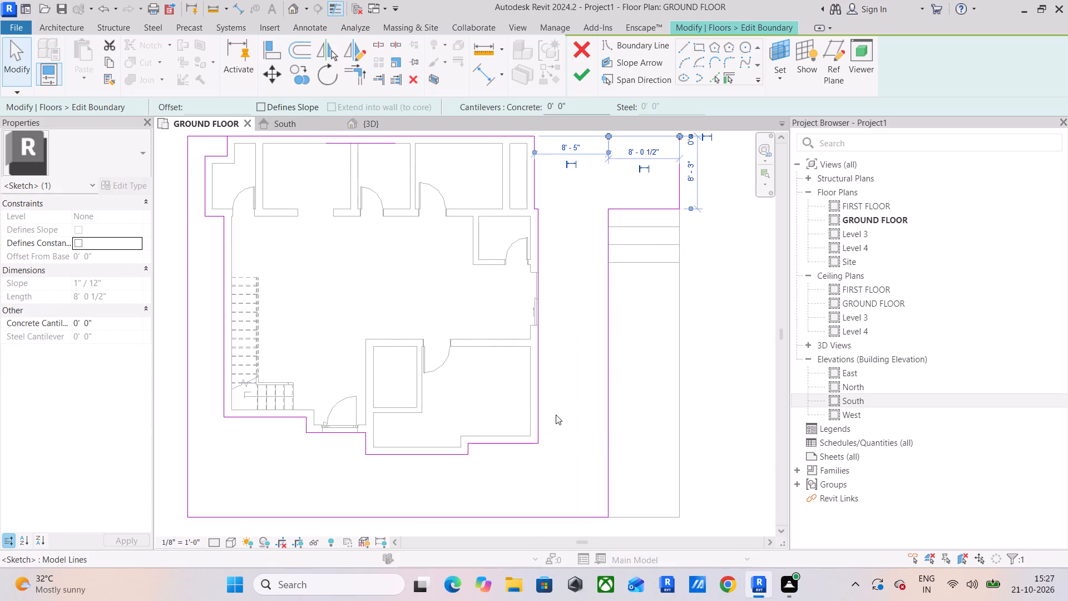
middle_click_drag(551, 361, 550, 441)
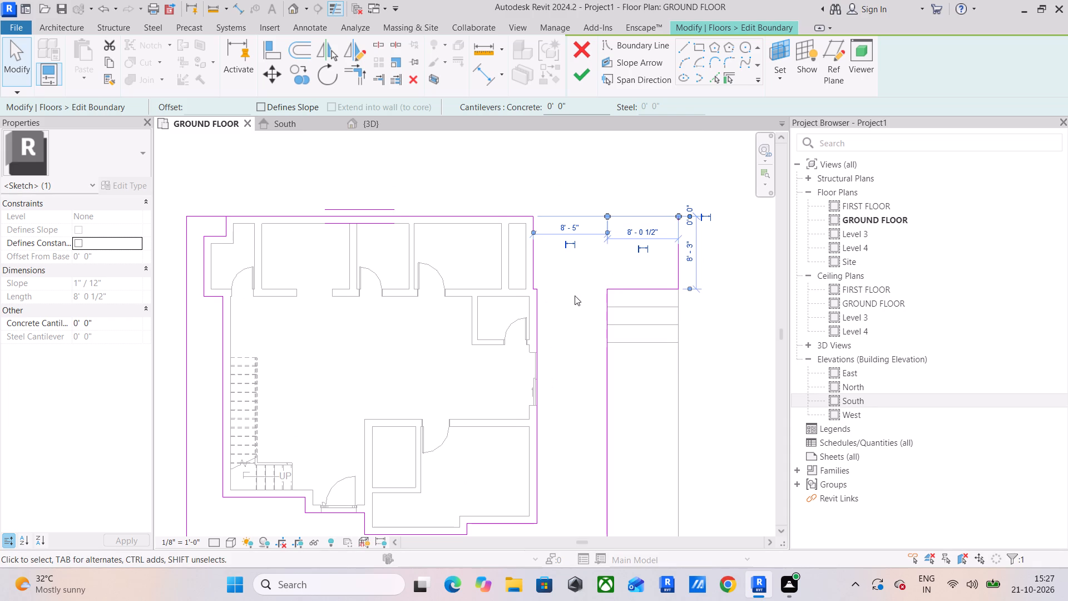
middle_click_drag(575, 295, 680, 212)
middle_click_drag(573, 325, 408, 378)
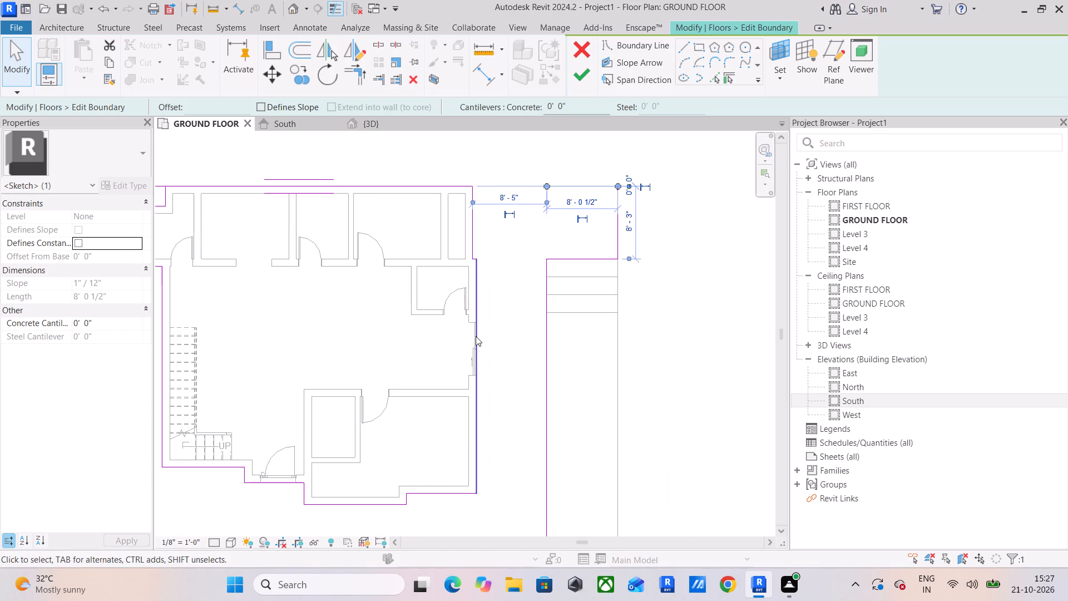
middle_click_drag(477, 336, 523, 339)
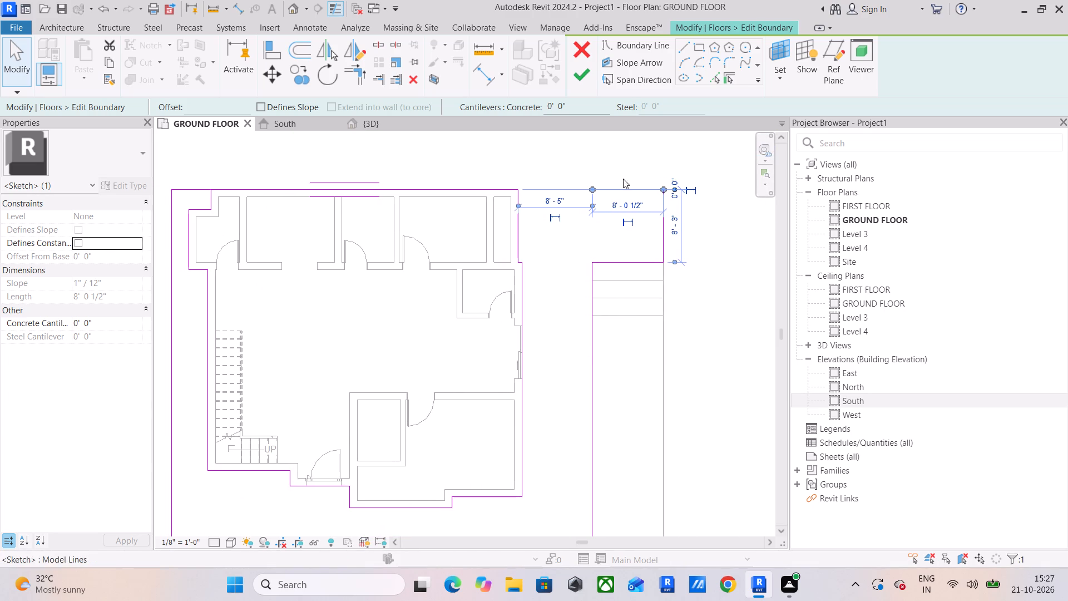
scroll(536, 184, "up", 3)
key("Escape")
key("Escape")
left_click(640, 190)
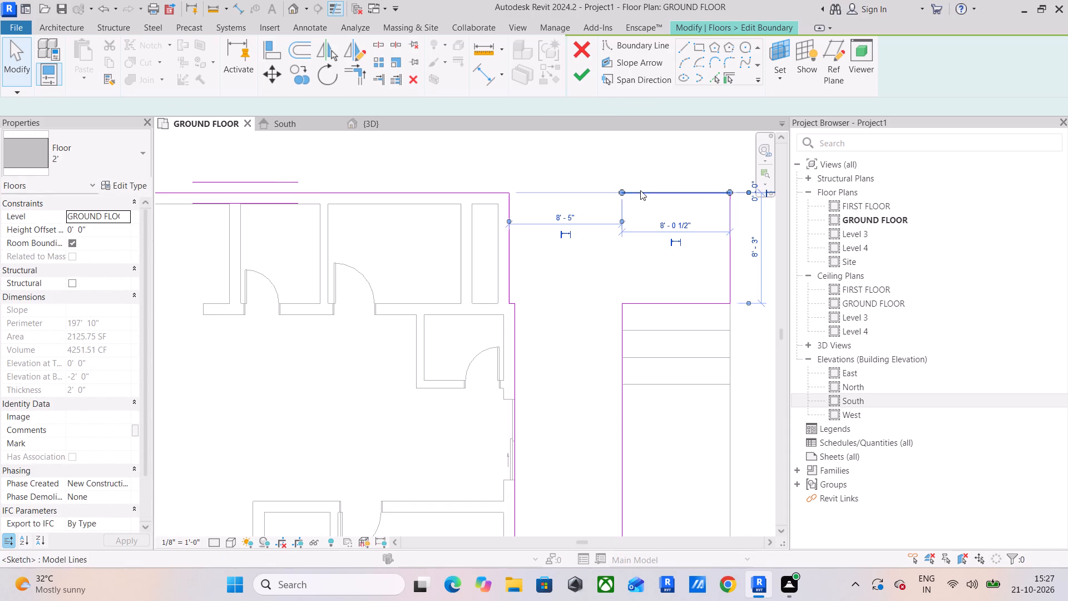
left_click_drag(624, 193, 506, 196)
key("Escape")
key("Escape")
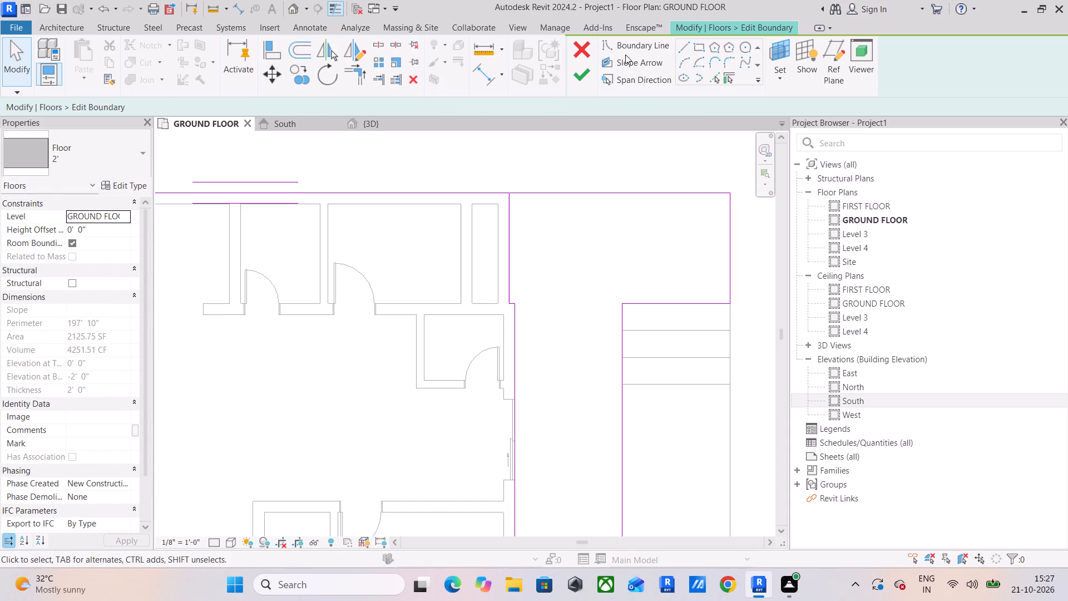
Draw a straight boundary line along the rear wall's inner face, from the steps-side wall to the stepped corner.
left_click(690, 45)
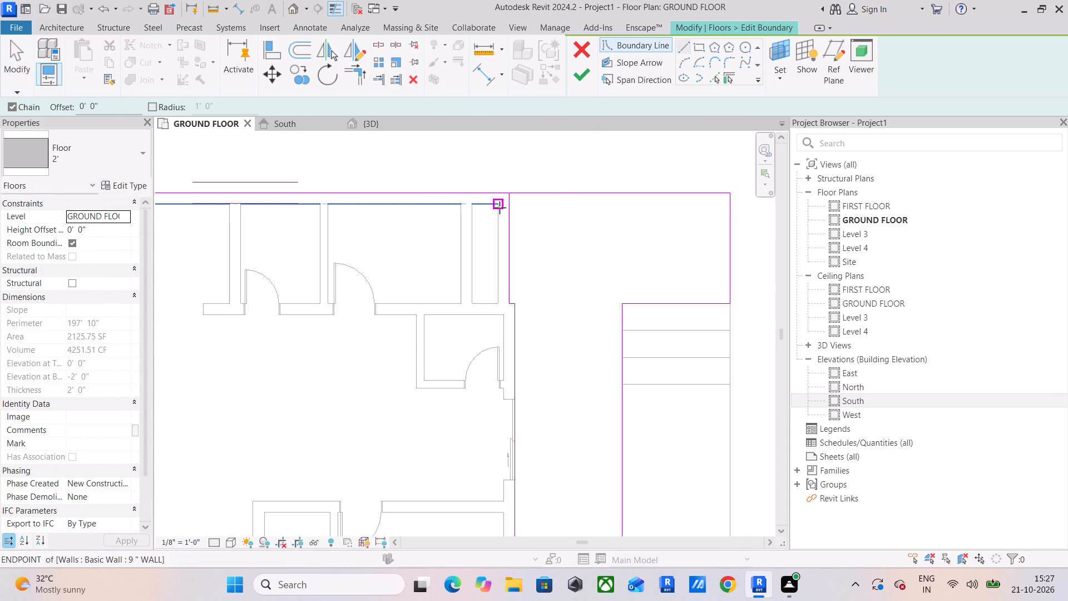
left_click(500, 208)
scroll(311, 218, "down", 3)
middle_click_drag(311, 218, 610, 235)
scroll(391, 228, "up", 4)
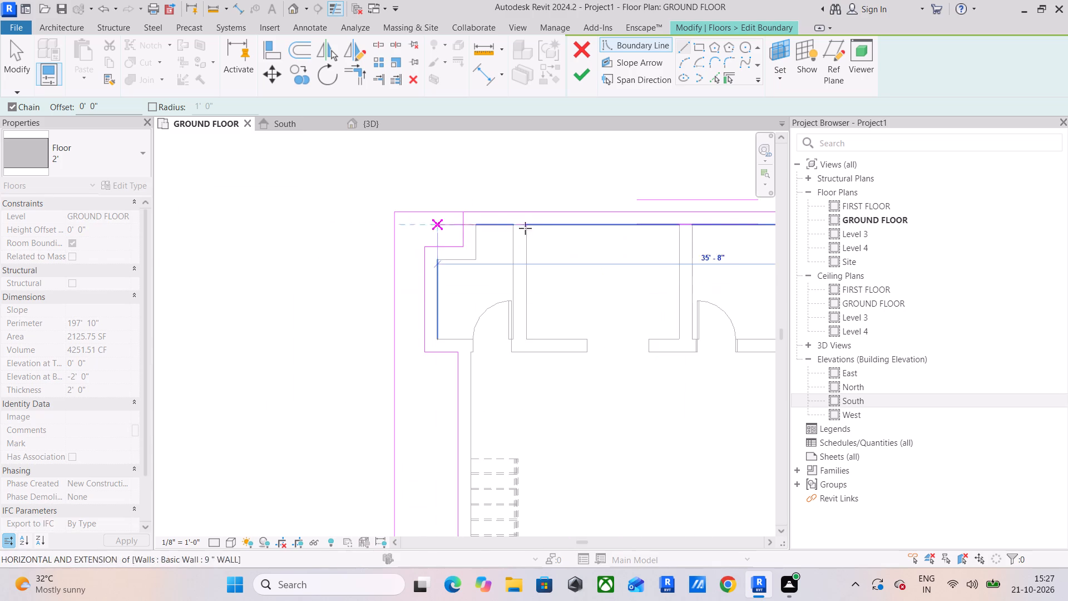
left_click(465, 222)
key("Escape")
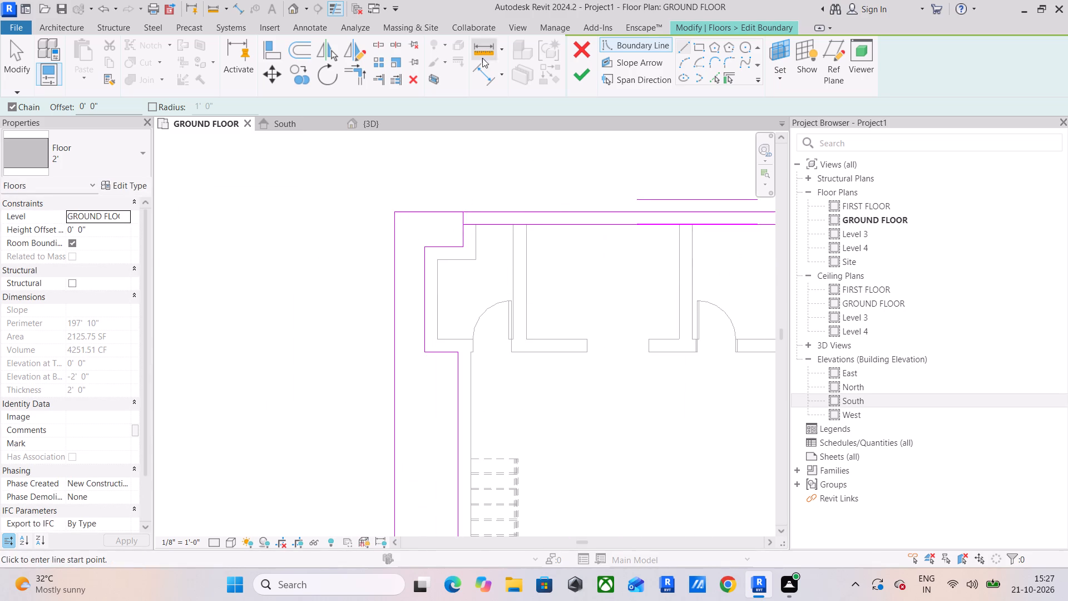
Trim the inner rear line and the stepped corner's boundary line to a clean corner.
left_click_drag(355, 74, 363, 79)
left_click(461, 231)
left_click(478, 221)
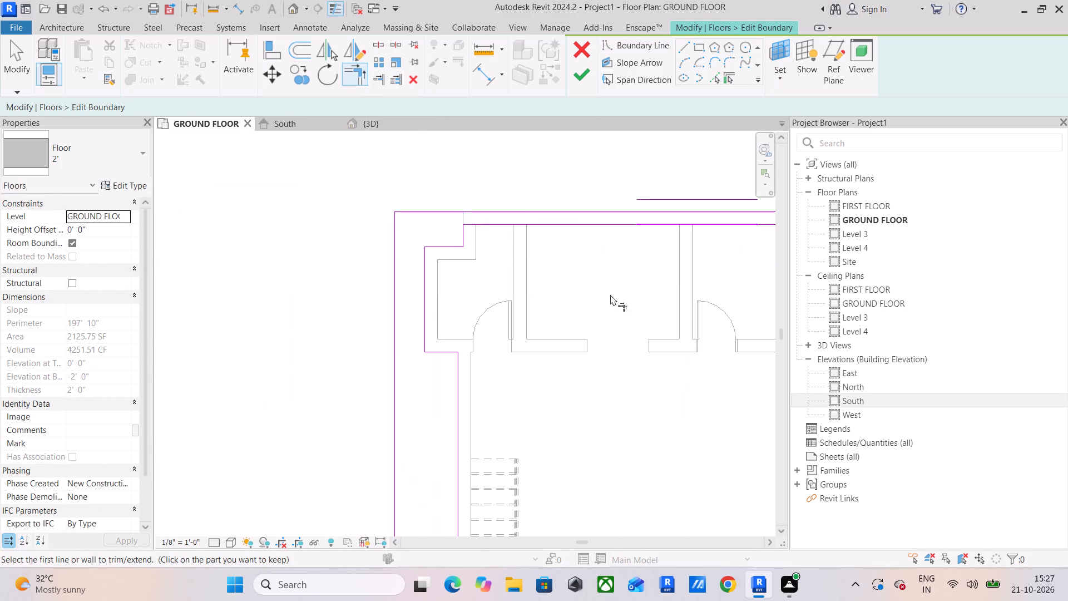
scroll(630, 299, "down", 2)
scroll(515, 237, "up", 4)
scroll(602, 256, "down", 4)
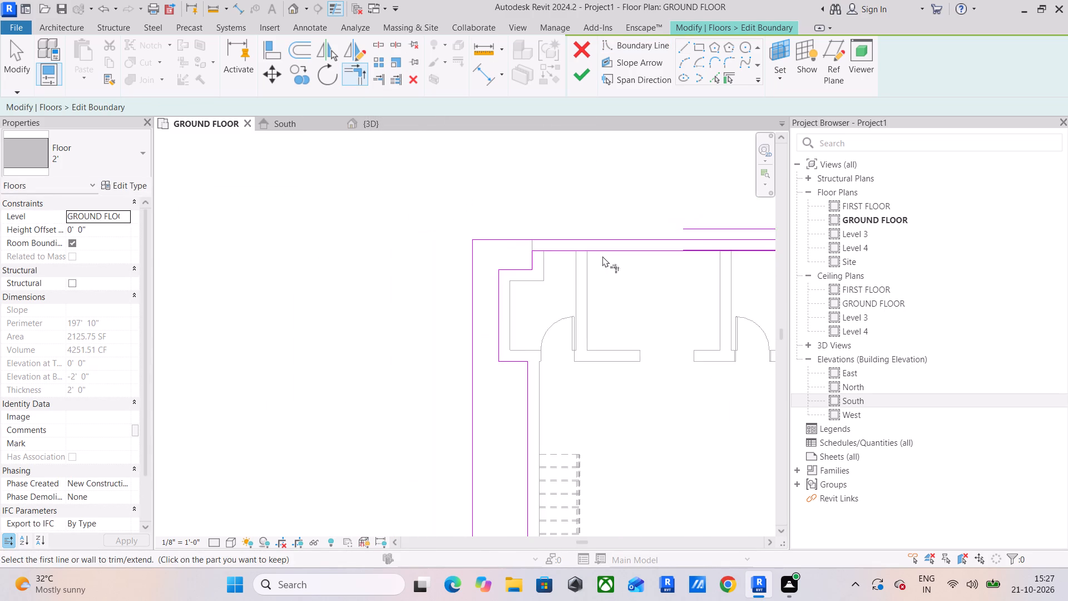
Trim the inner rear line's other end to the steps-side wall boundary and finish the floor's boundary edit.
middle_click_drag(595, 257, 290, 252)
scroll(619, 241, "up", 7)
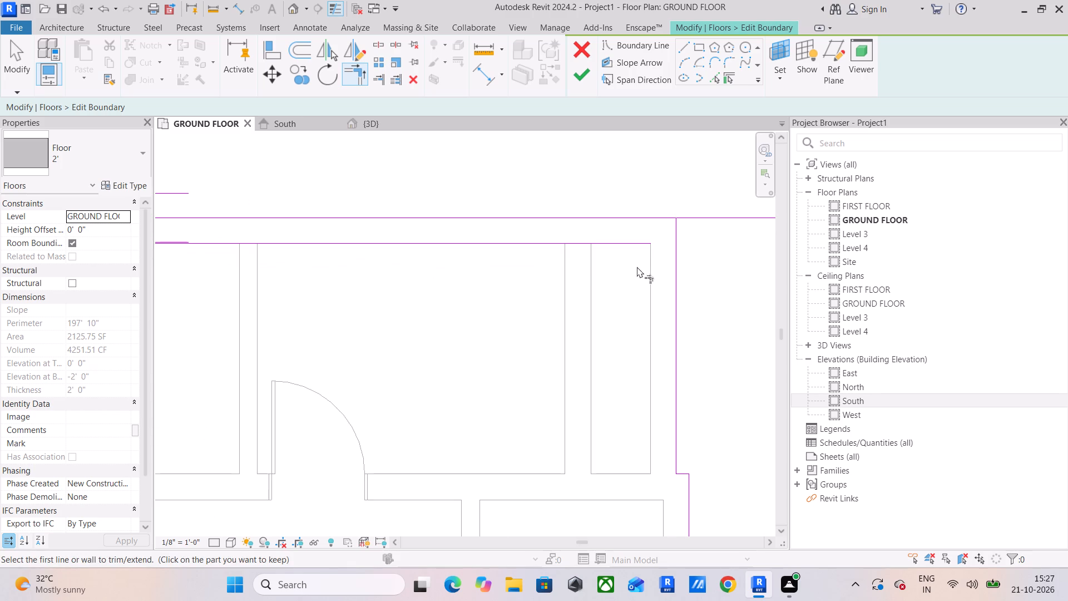
left_click(641, 247)
left_click(671, 269)
scroll(632, 280, "down", 4)
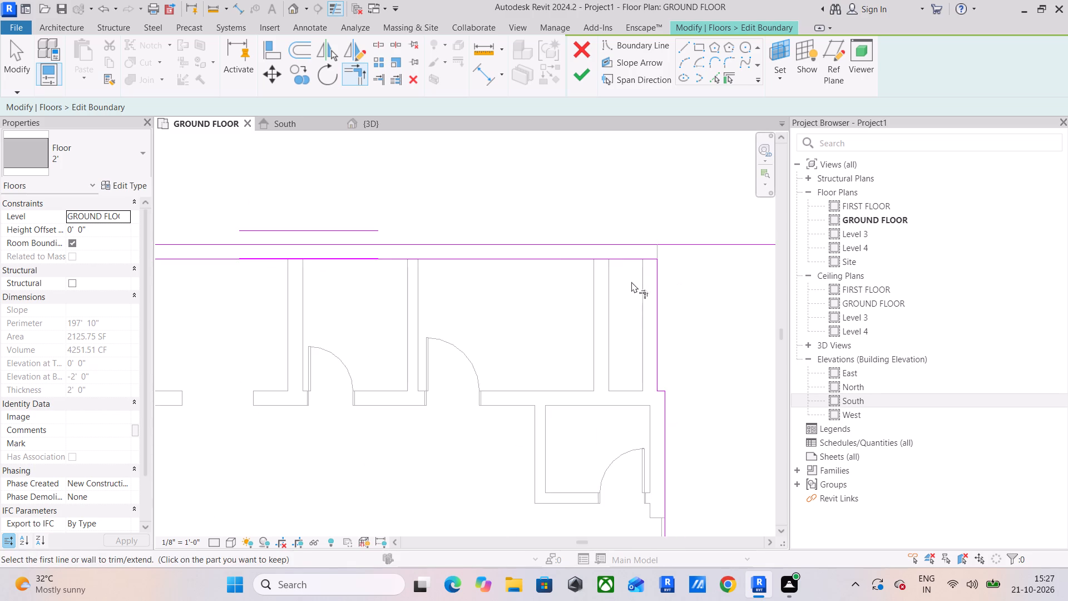
middle_click_drag(611, 340, 524, 323)
scroll(523, 317, "down", 5)
left_click(581, 77)
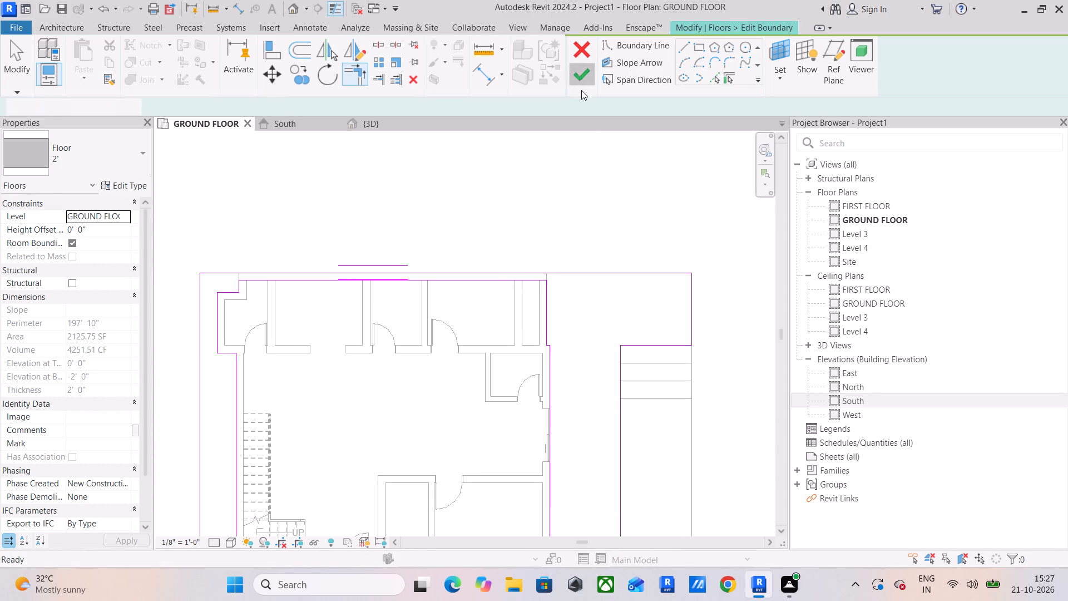
left_click(645, 174)
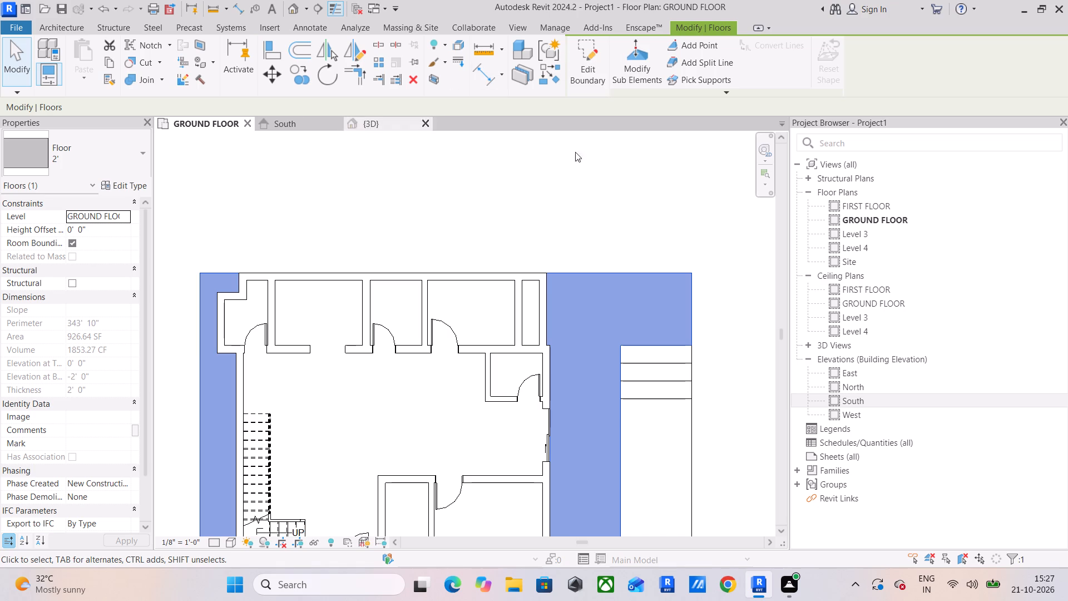
Start another 2' floor on the ground floor and draw its boundary line along the rear wall's inner face, from the stepped corner to the steps-side wall.
scroll(538, 195, "down", 3)
left_click(555, 73)
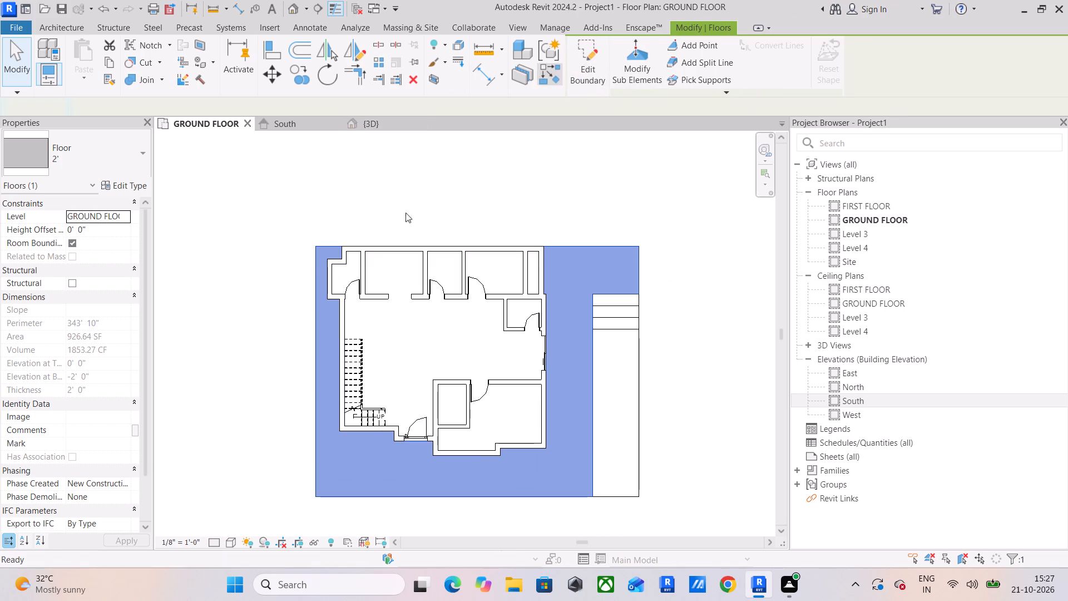
scroll(334, 253, "up", 4)
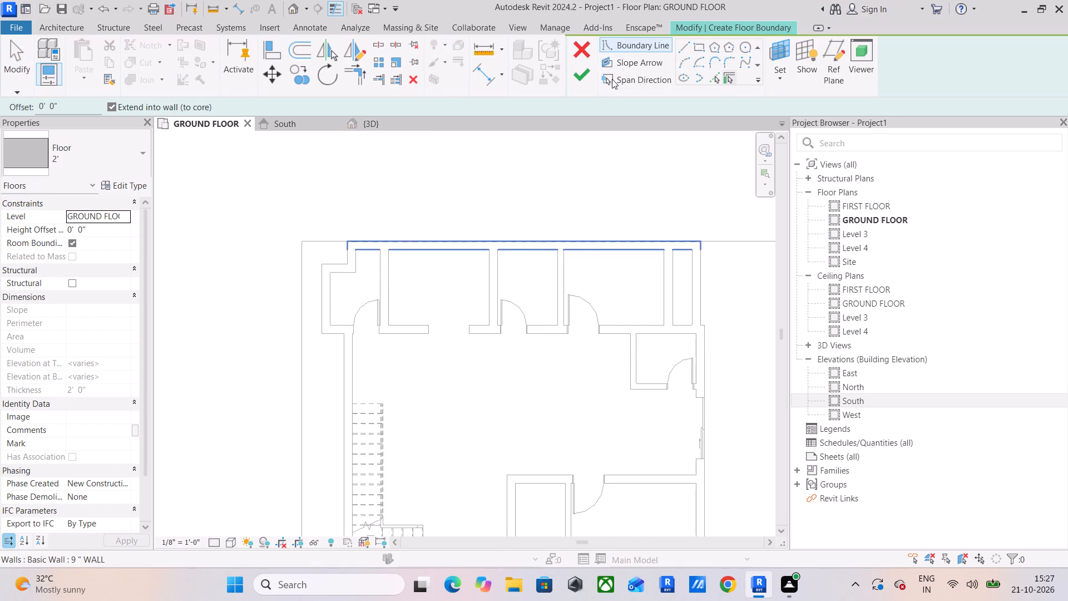
left_click_drag(683, 45, 680, 51)
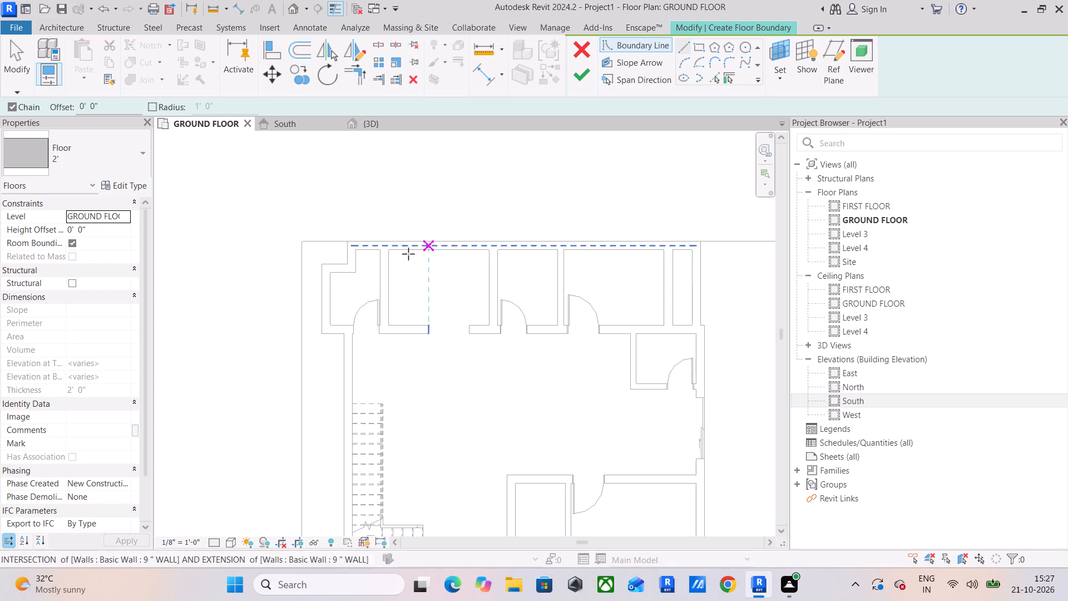
scroll(348, 253, "up", 4)
left_click(348, 247)
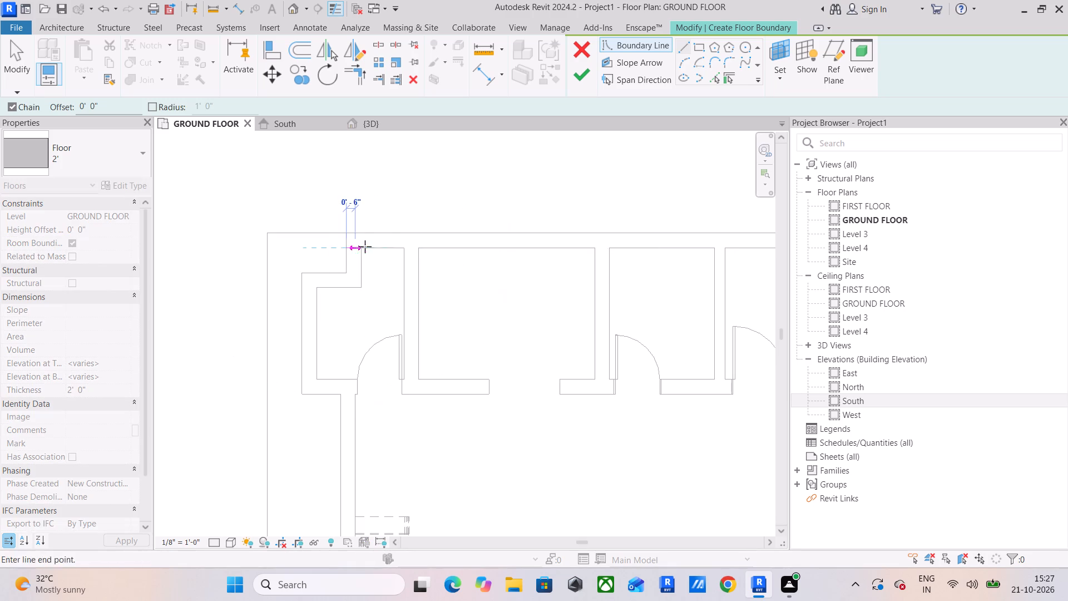
scroll(540, 241, "down", 4)
middle_click_drag(577, 237, 328, 237)
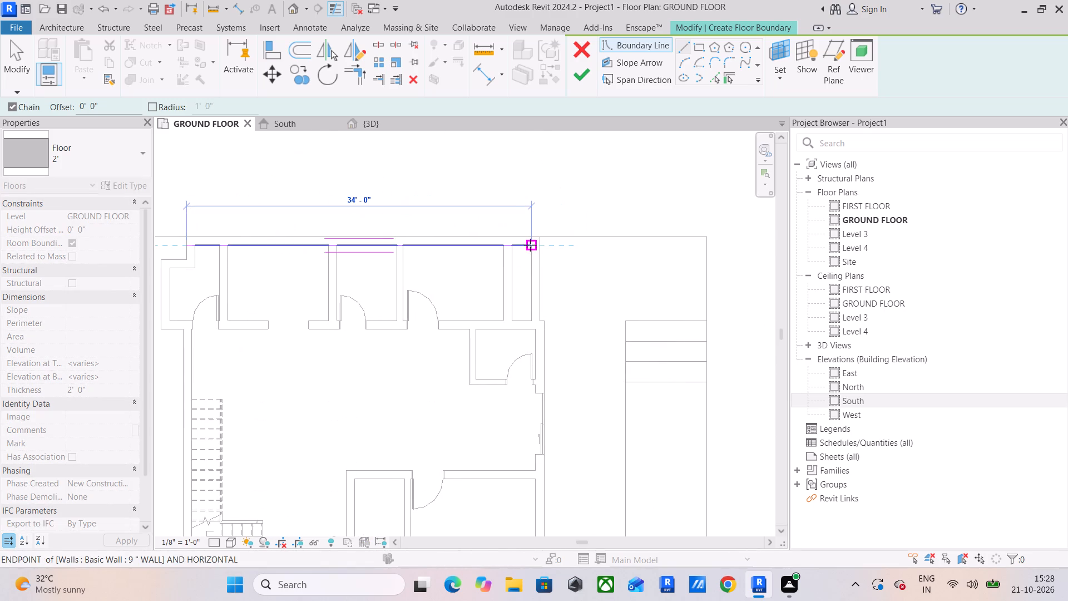
left_click(540, 245)
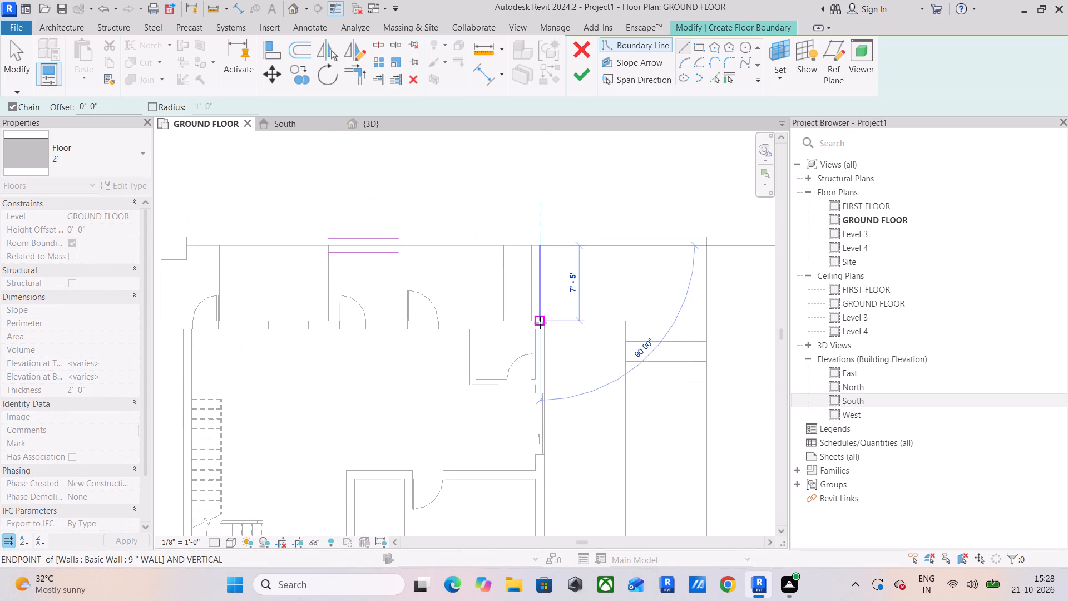
Continue the floor boundary along the steps-side wall's outer face, 7'-5" to the small jog and 26'-7" on to the front corner.
scroll(540, 323, "up", 5)
left_click(540, 323)
left_click(548, 319)
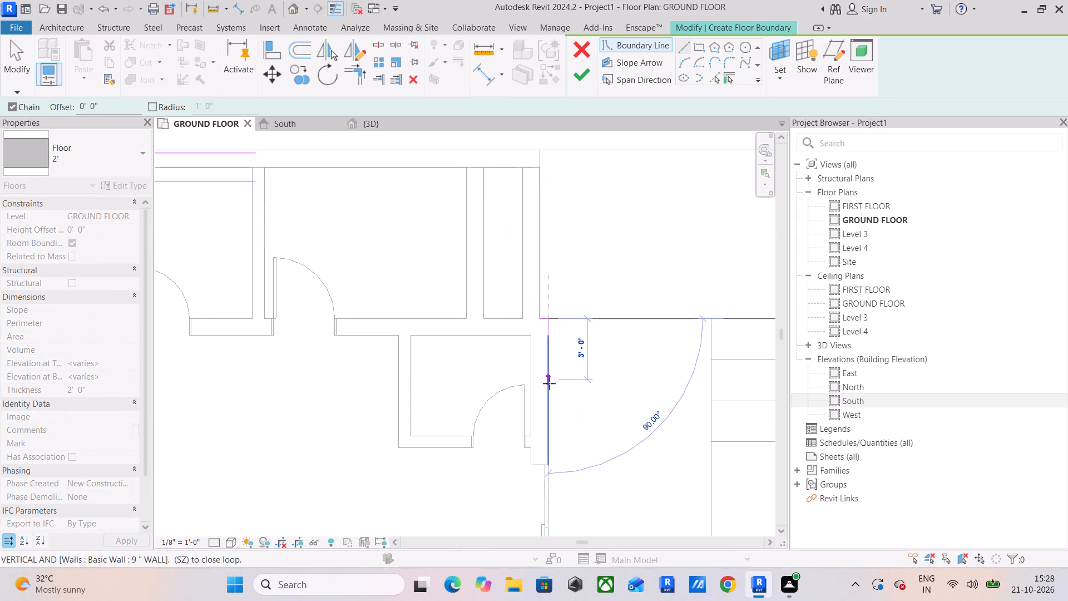
scroll(549, 383, "down", 6)
middle_click_drag(549, 383, 579, 125)
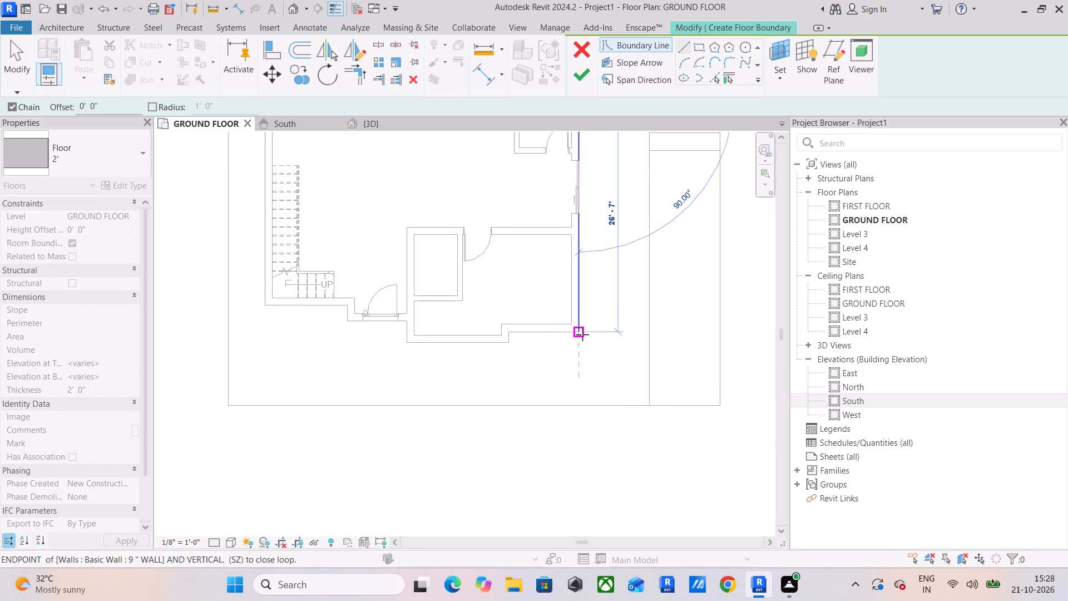
left_click(582, 334)
Trace the boundary along the stepped front walls past the entrance door, with 2'-6" and 1'-9" returns and a final 9'-4" run to the stair-side corner.
left_click(511, 336)
left_click(510, 342)
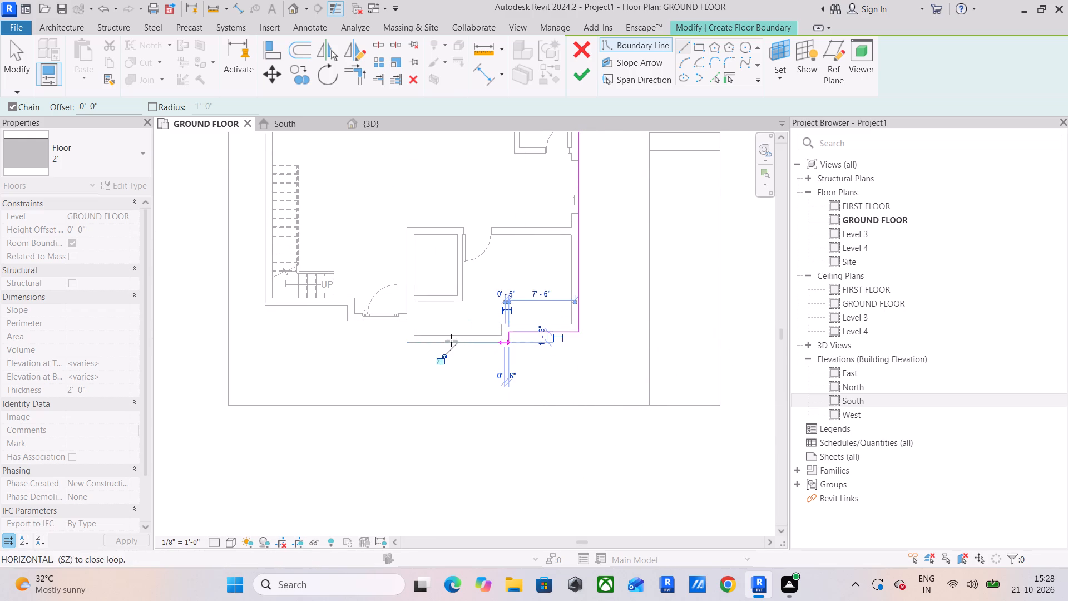
left_click(407, 341)
scroll(404, 323, "up", 5)
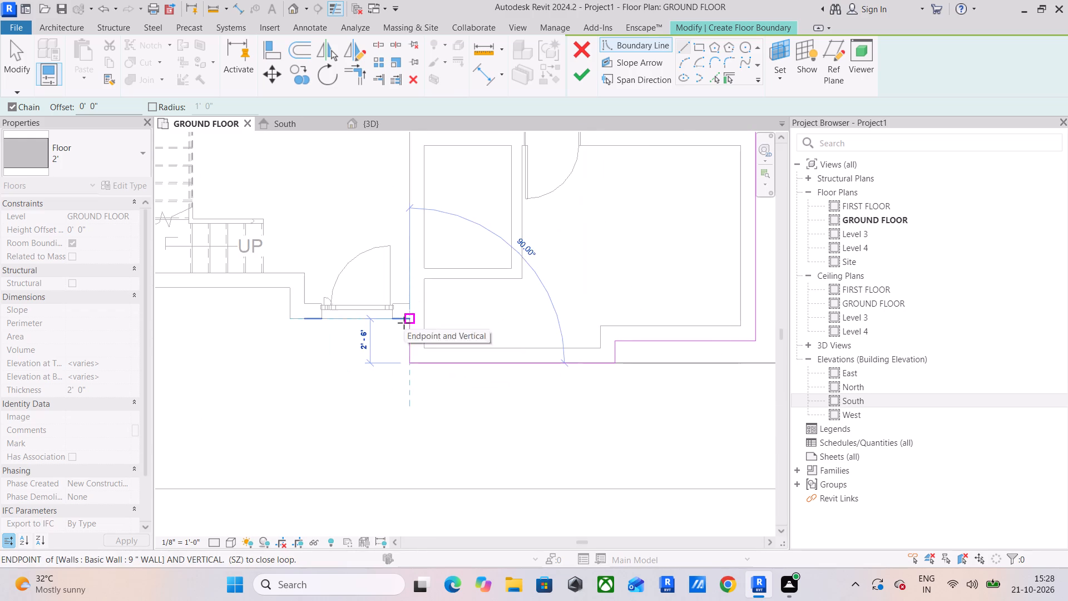
left_click(404, 322)
left_click(292, 317)
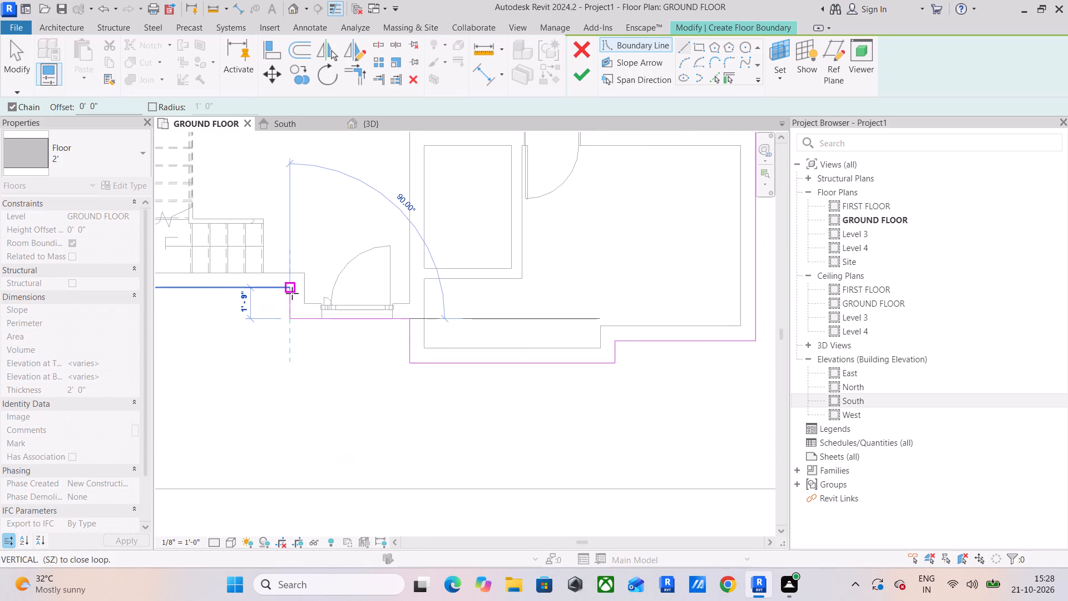
left_click(292, 293)
middle_click_drag(292, 293, 551, 294)
left_click(379, 288)
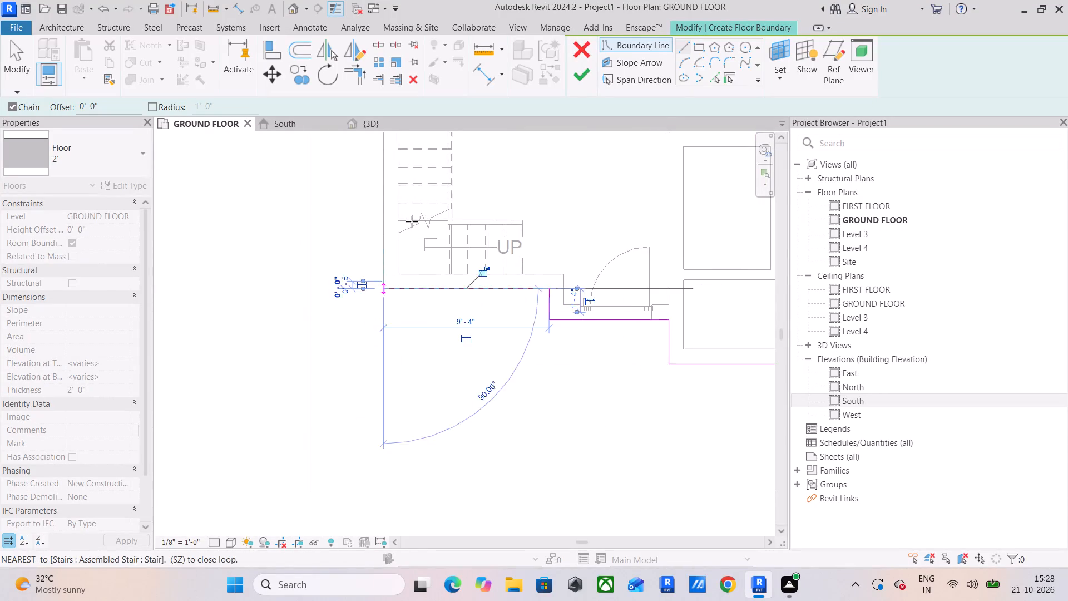
Trace the boundary along the stair-side wall and around the projecting rear corner, with 2'-2" and 2'-6" offsets, closing the loop at its start.
scroll(412, 221, "down", 4)
middle_click_drag(410, 231, 433, 412)
scroll(426, 209, "up", 5)
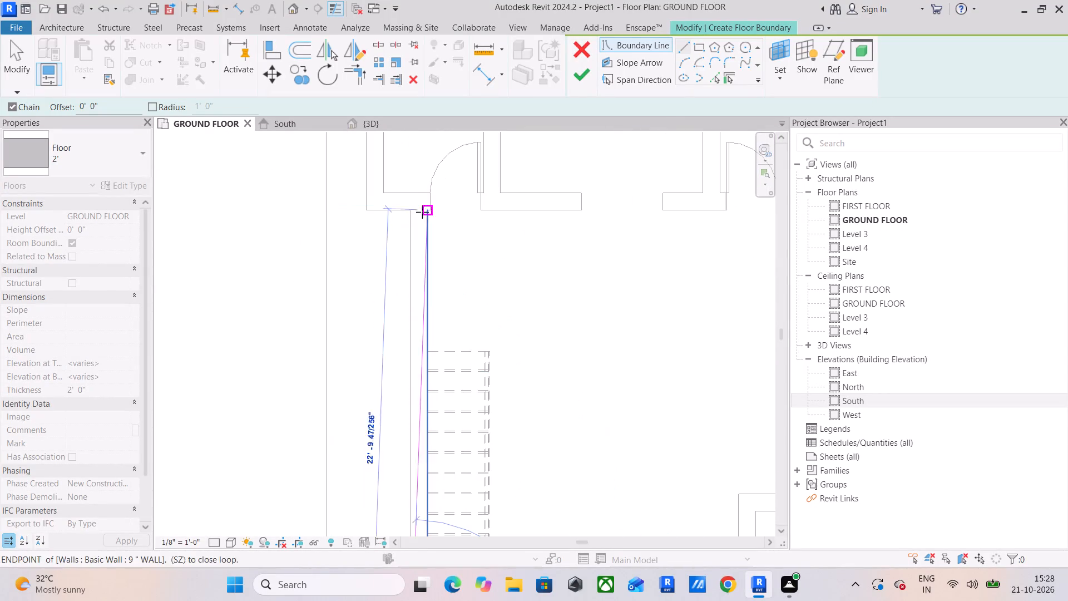
left_click(411, 209)
left_click(366, 209)
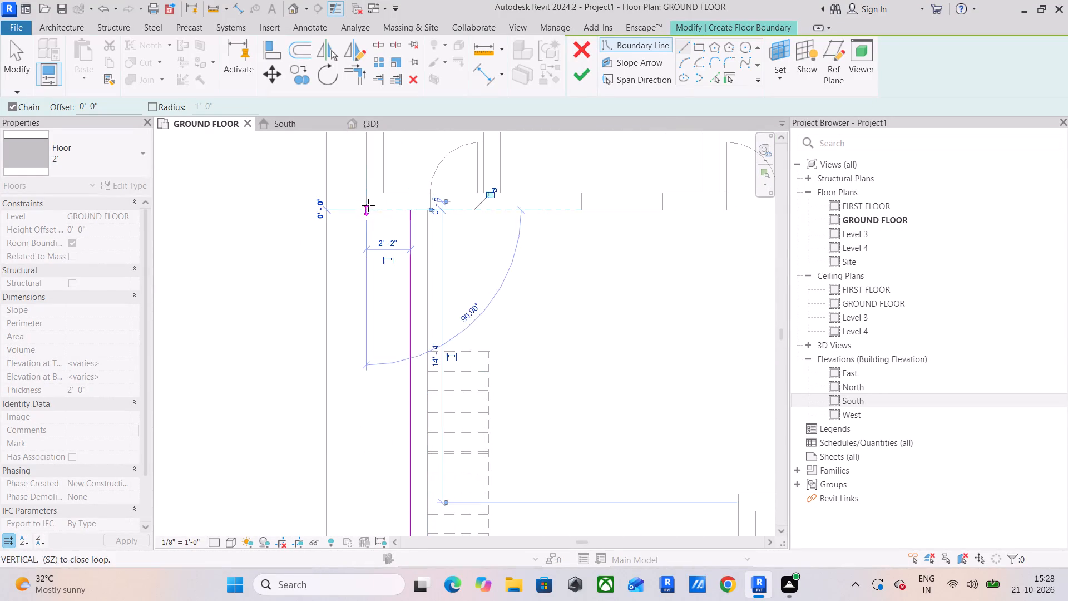
middle_click_drag(370, 215, 395, 464)
left_click(394, 321)
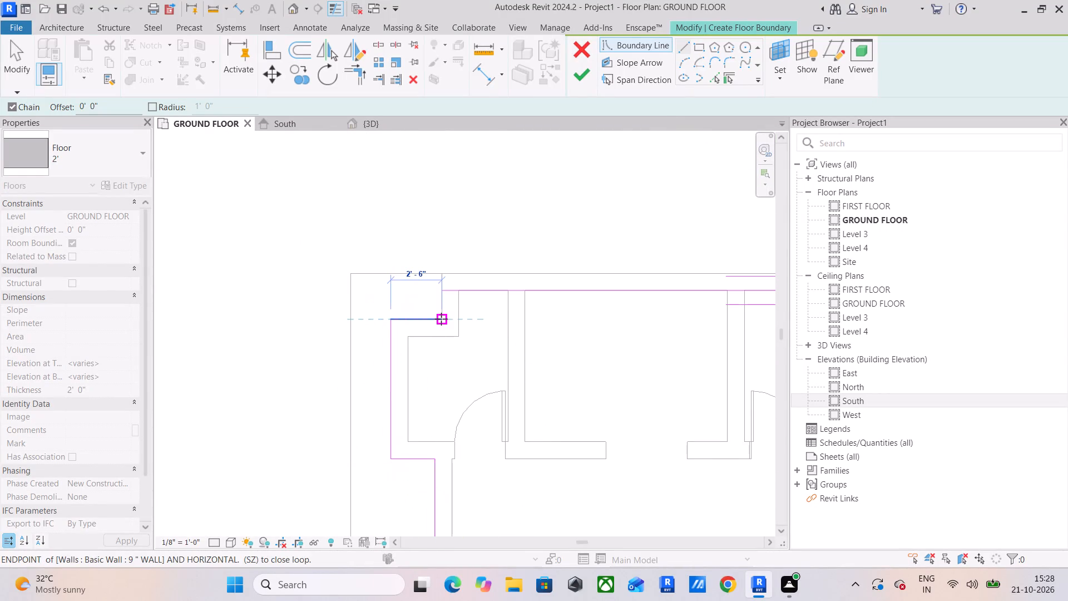
left_click(442, 319)
left_click(443, 289)
scroll(539, 336, "down", 4)
middle_click_drag(549, 332, 456, 258)
key("Escape")
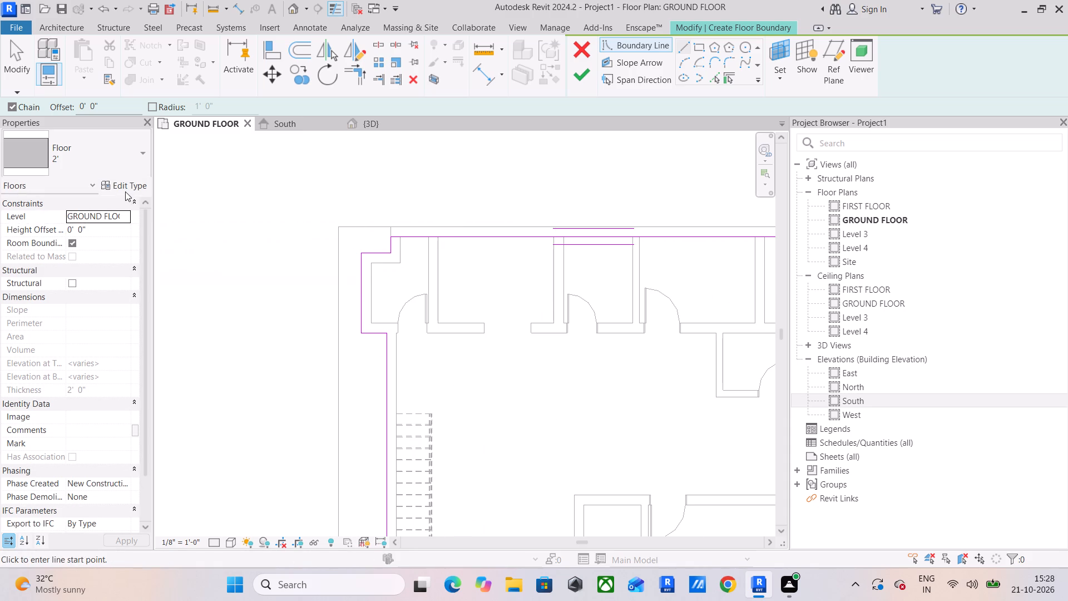
Duplicate the 2' floor type as 2' 2.
left_click(132, 186)
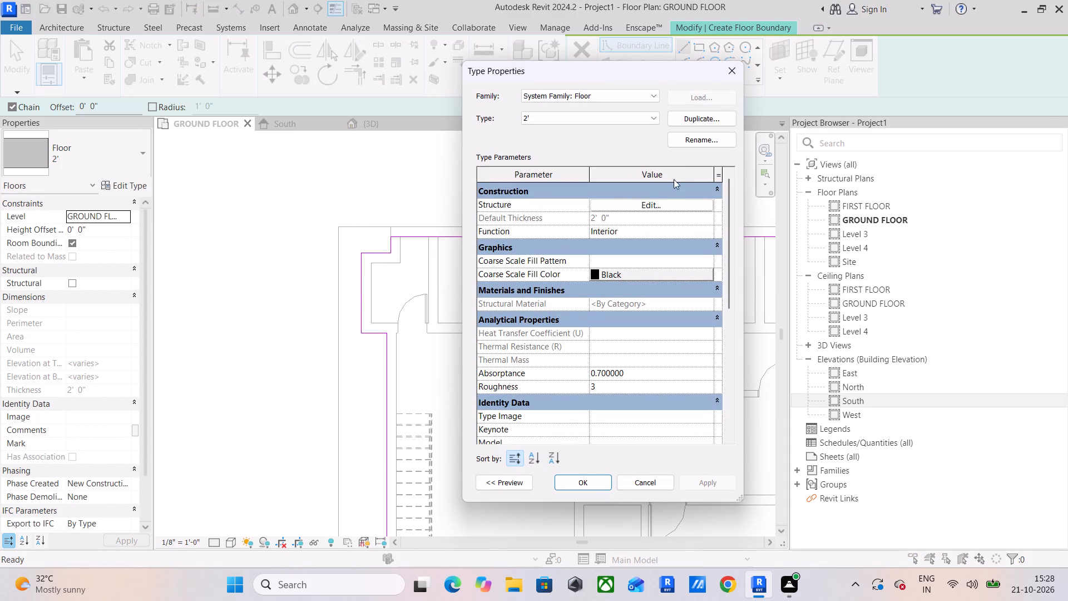
left_click(708, 120)
left_click(608, 313)
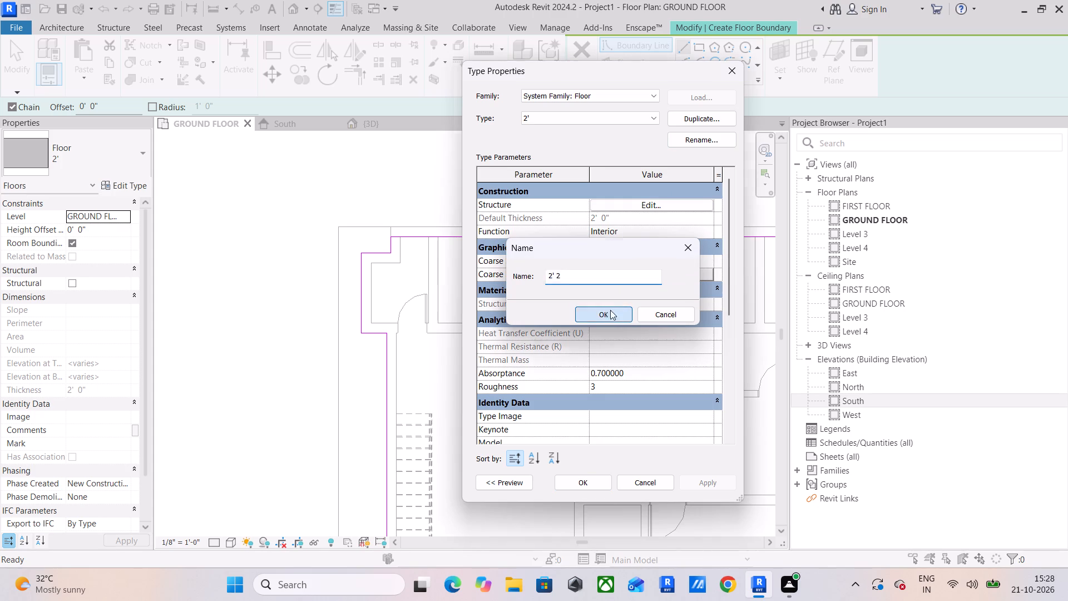
Create a new material for the floor type's structure layer and name it 0 floor.
left_click(664, 210)
left_click(571, 211)
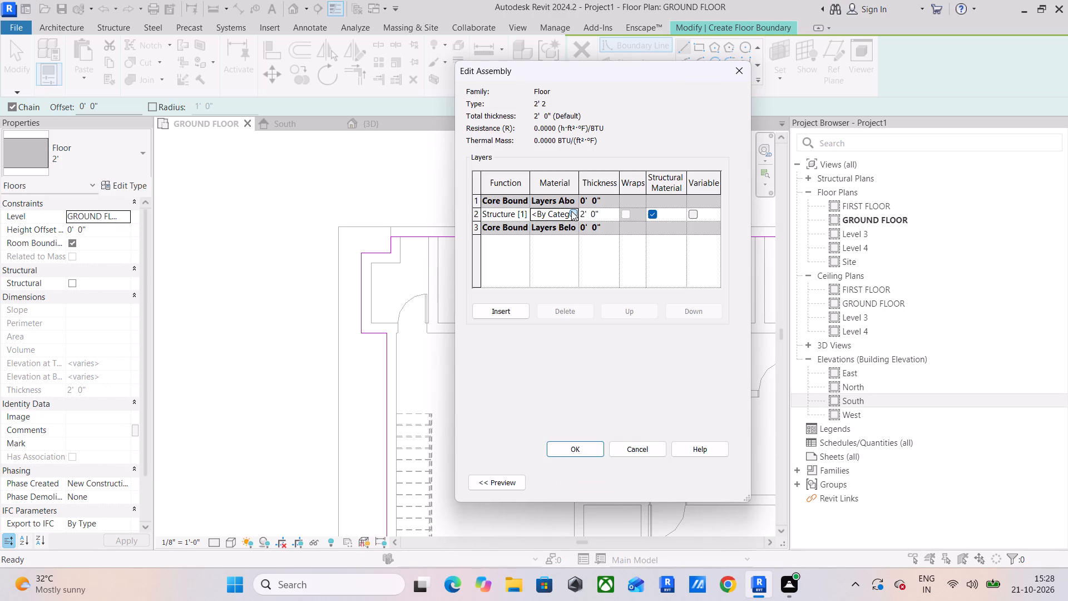
left_click(46, 467)
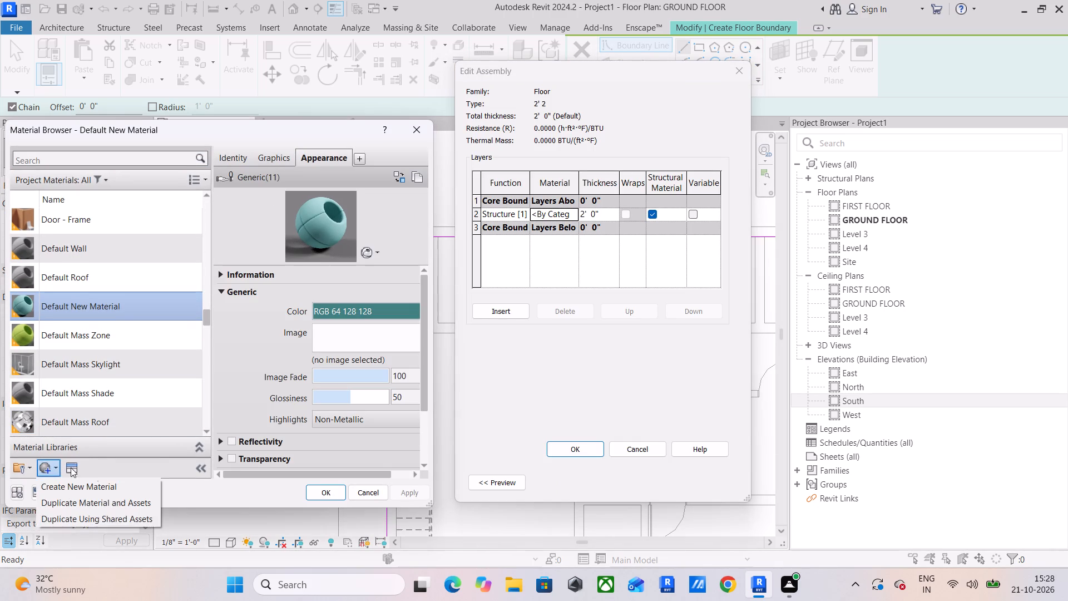
left_click(107, 486)
type("fllor")
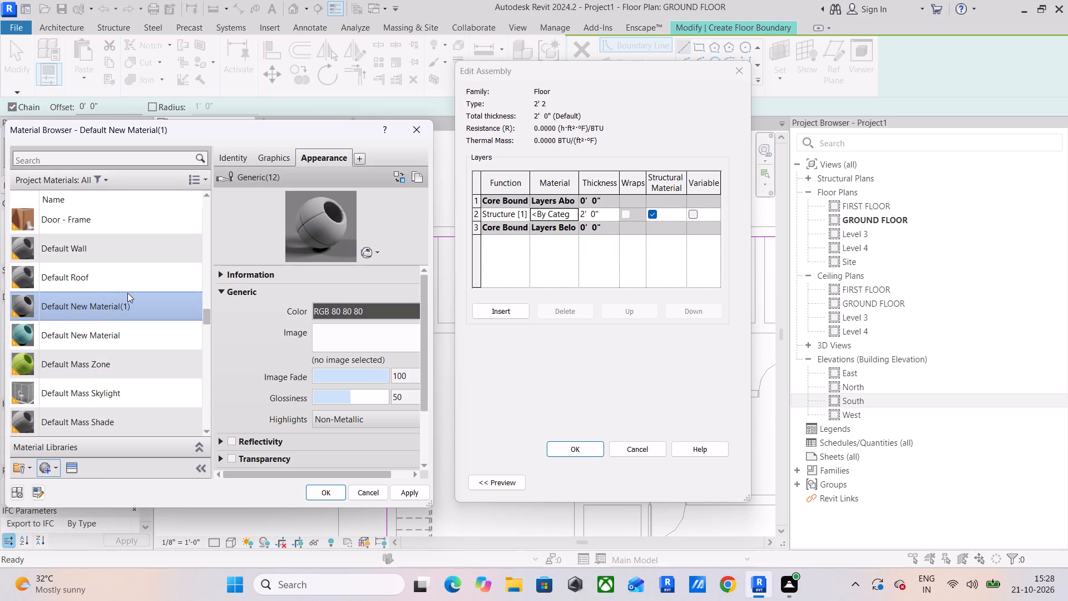
right_click(130, 305)
left_click(167, 361)
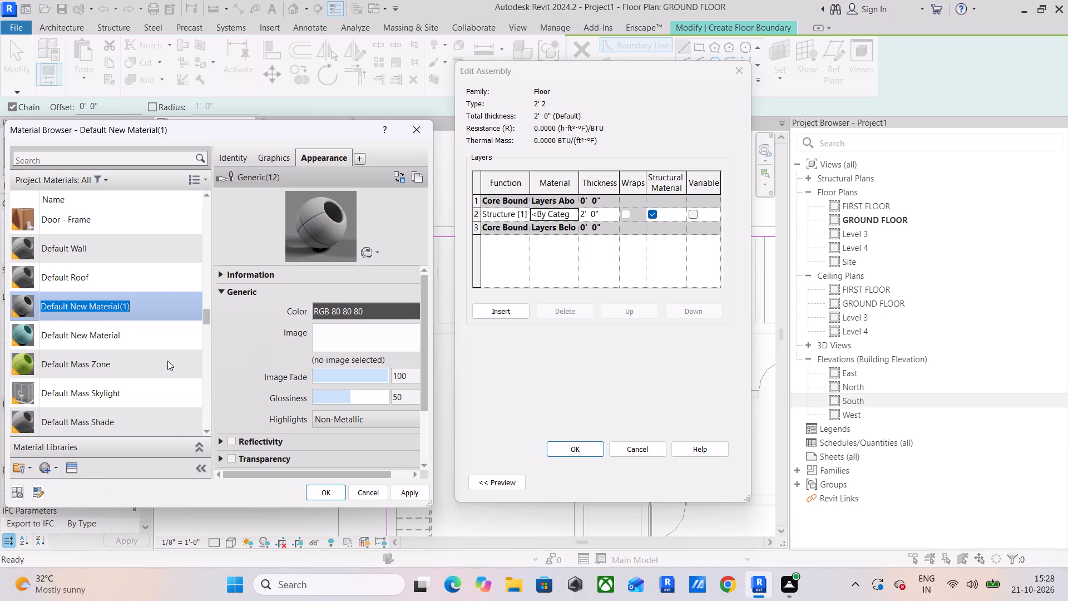
type("0 floor")
key("Return")
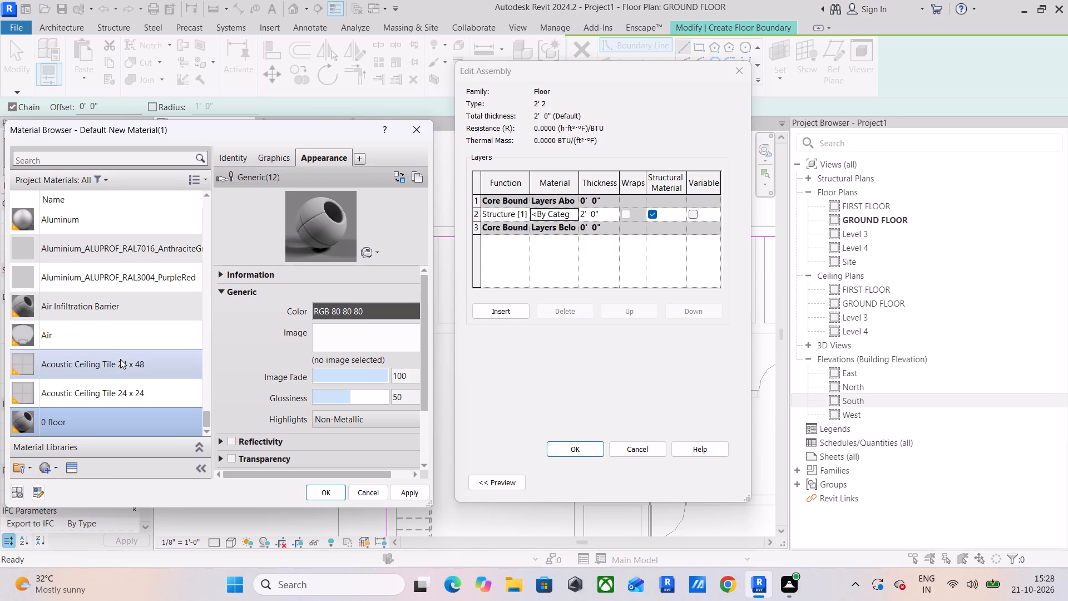
Apply the image cream colour tile.jpg from the D: drive to the 0 floor material's appearance.
left_click(379, 341)
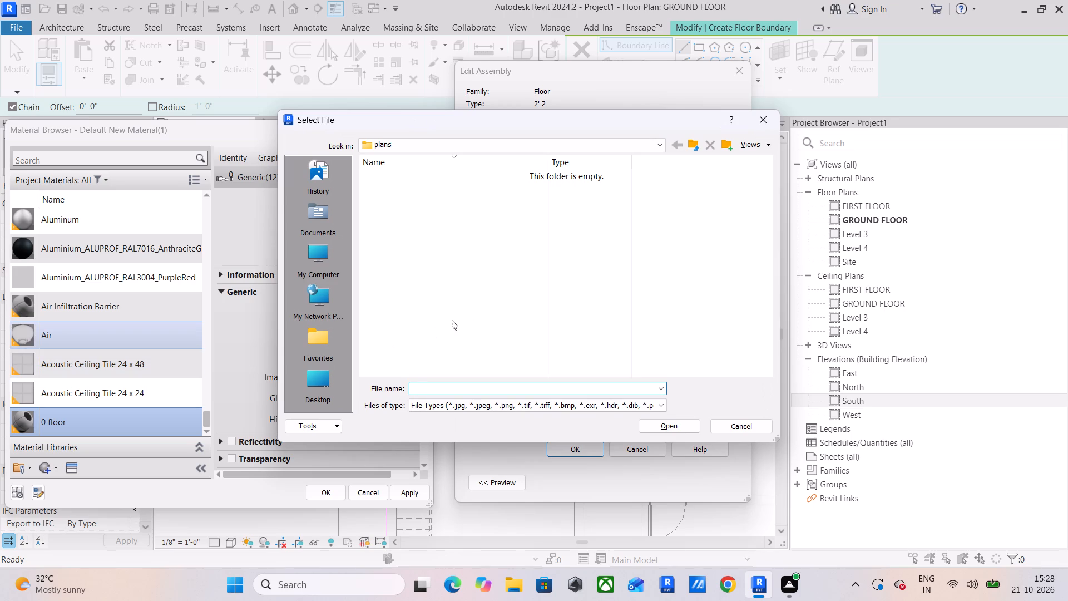
left_click(310, 250)
double_click(425, 193)
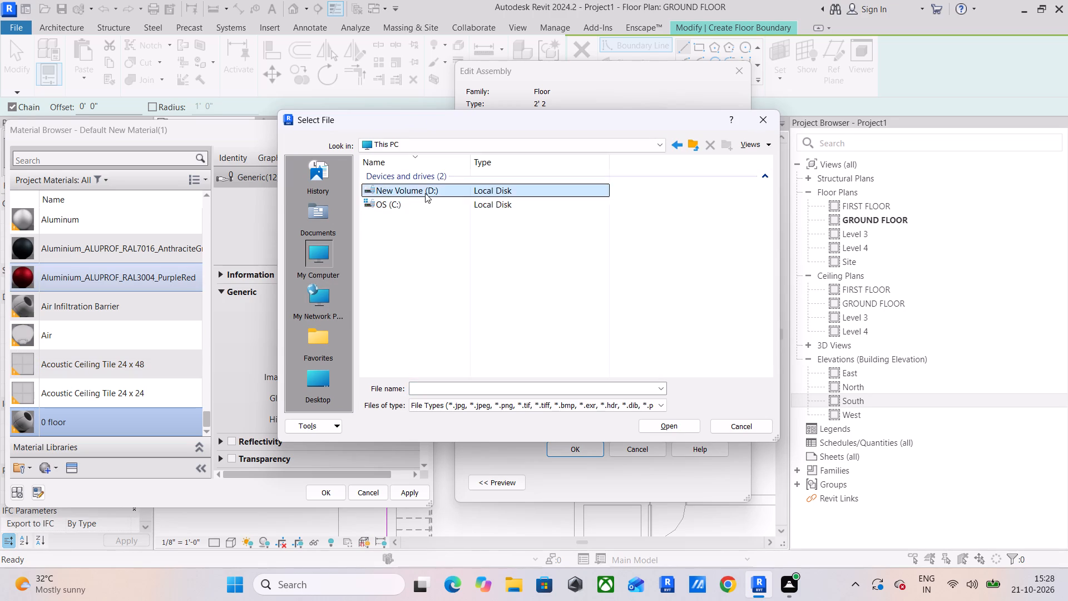
scroll(446, 282, "up", 9, "ctrl")
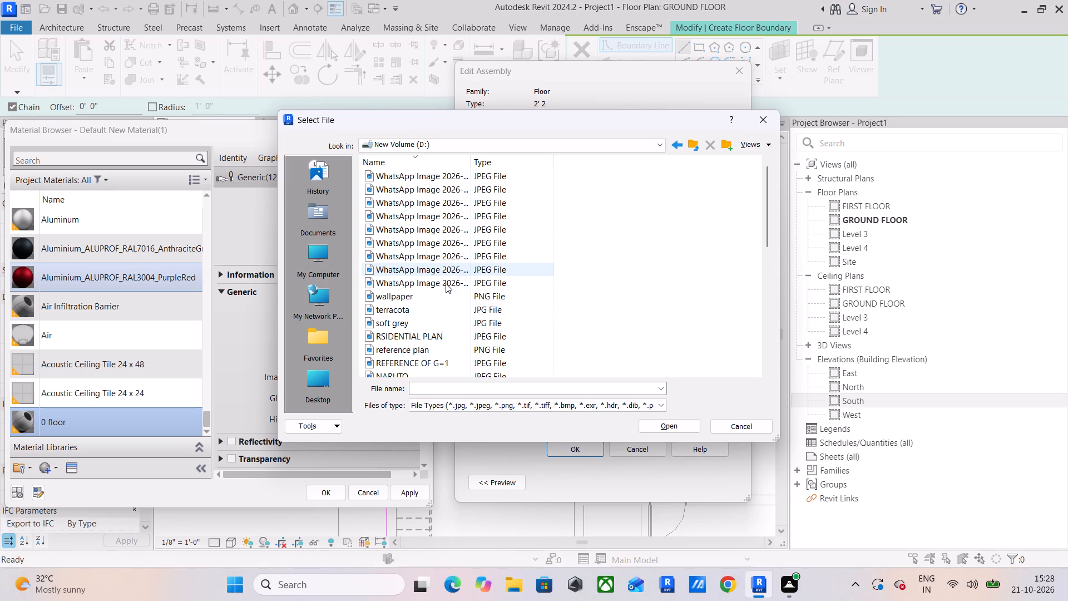
scroll(446, 283, "down", 5)
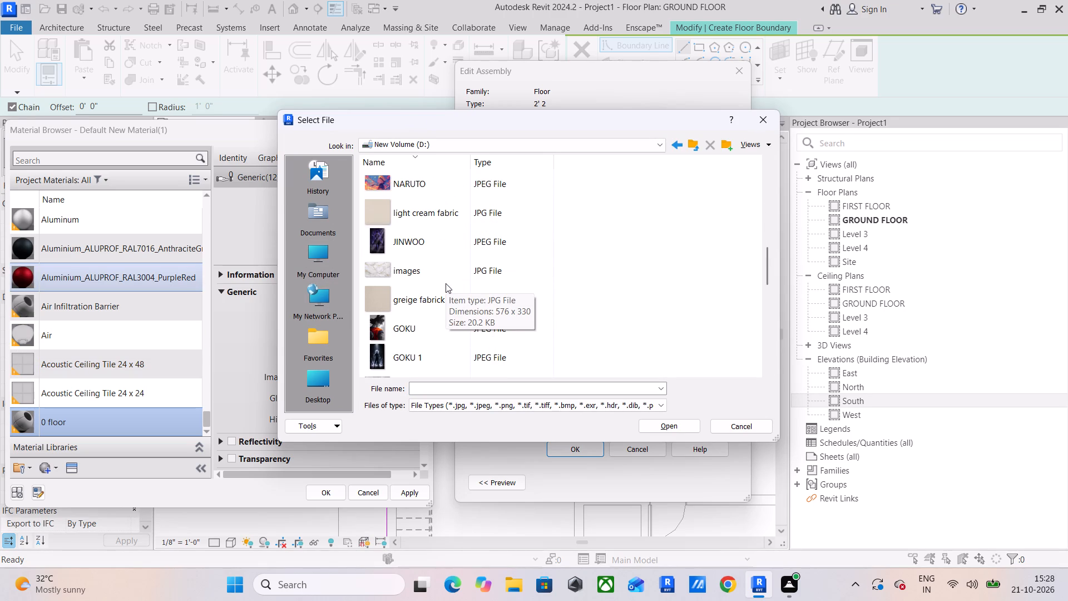
left_click(407, 272)
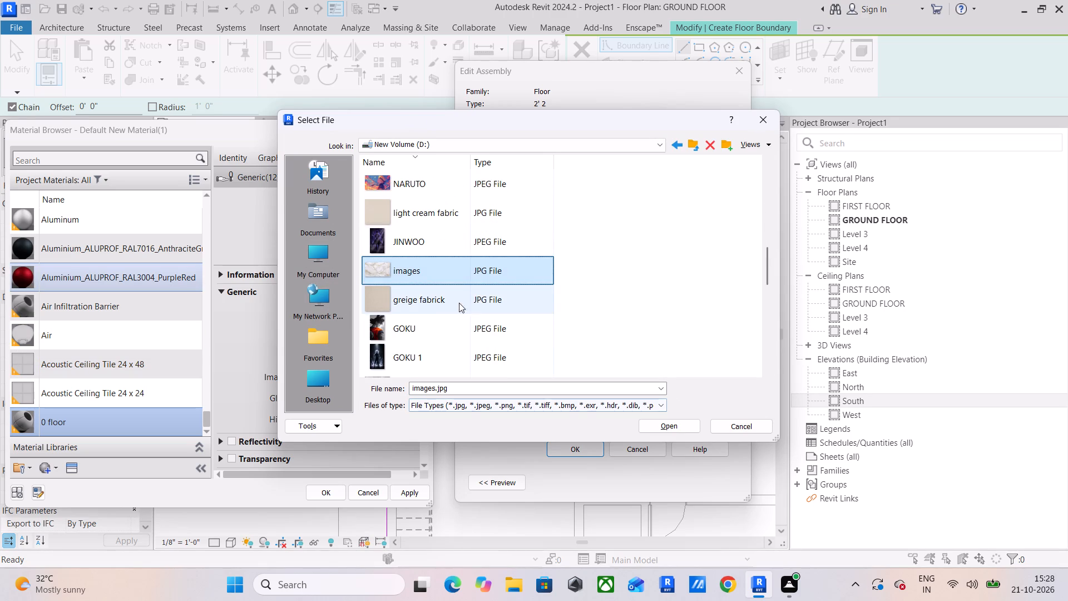
scroll(423, 307, "down", 6)
scroll(423, 307, "up", 2)
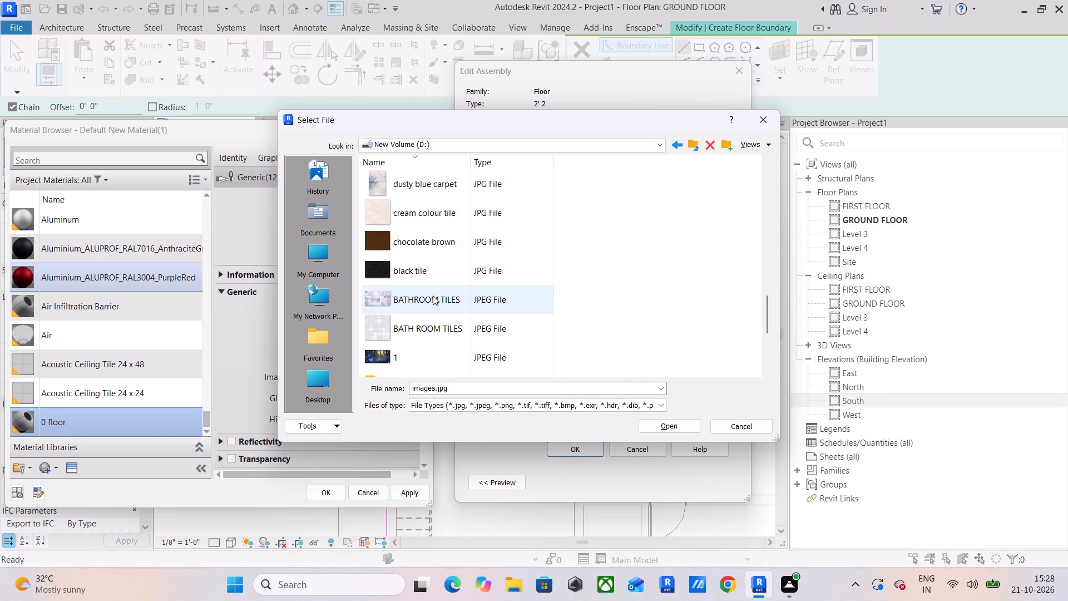
scroll(433, 295, "up", 4, "ctrl")
left_click(439, 239)
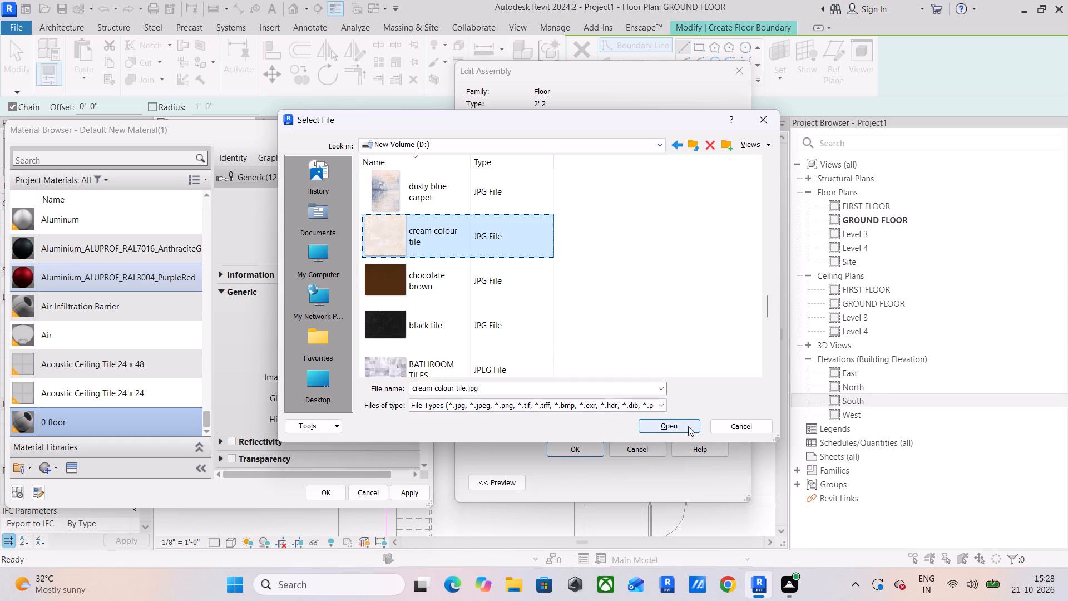
left_click(669, 423)
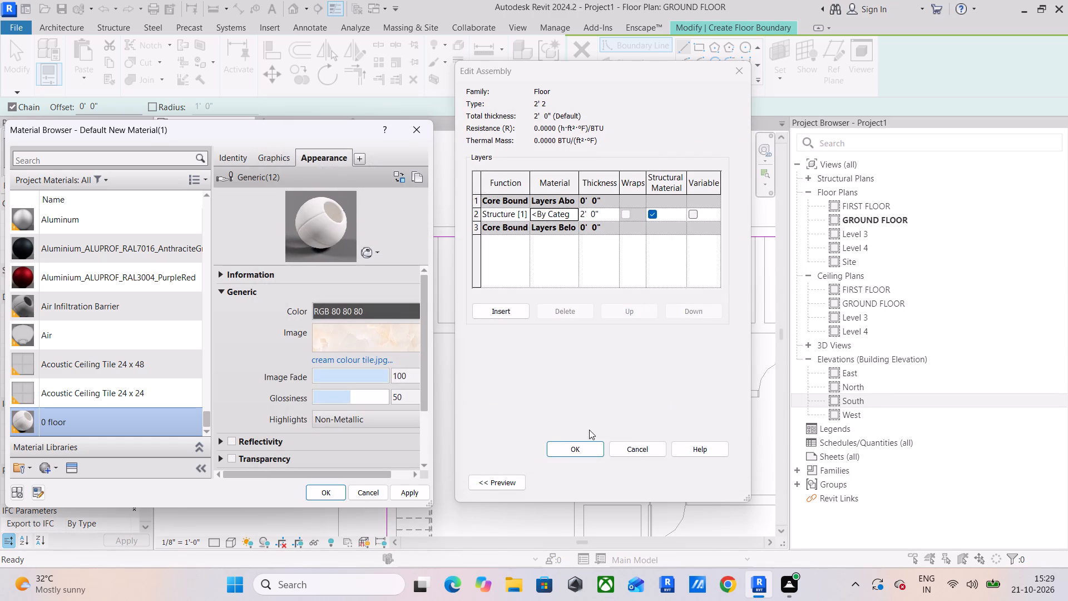
Set the cream tile texture's sample size to 7'-0" wide by 7'-0" high.
left_click(389, 342)
scroll(794, 387, "down", 3)
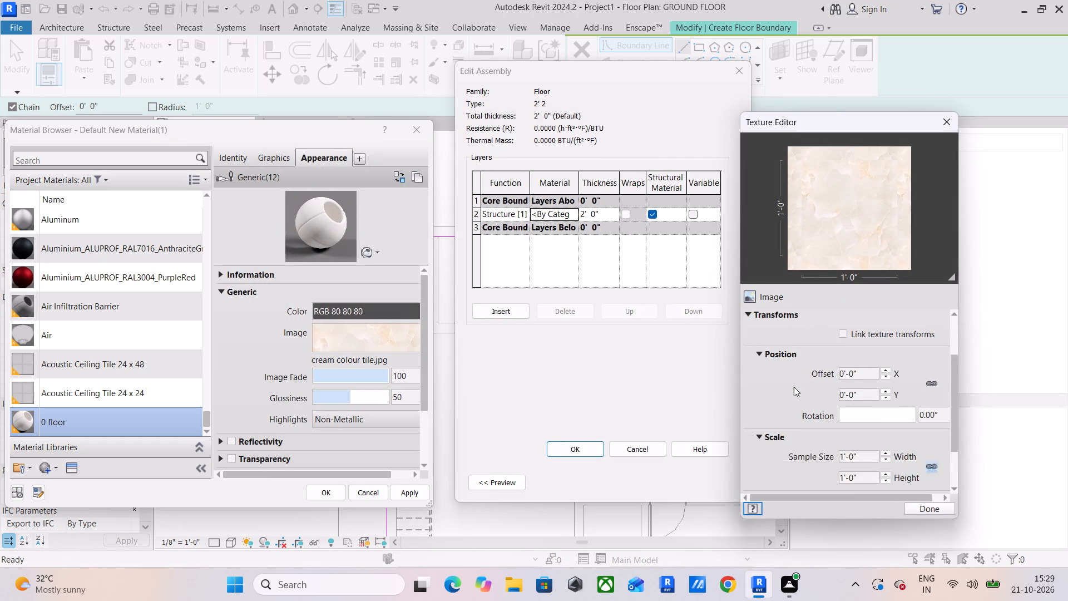
scroll(794, 387, "down", 2)
left_click_drag(865, 396, 873, 400)
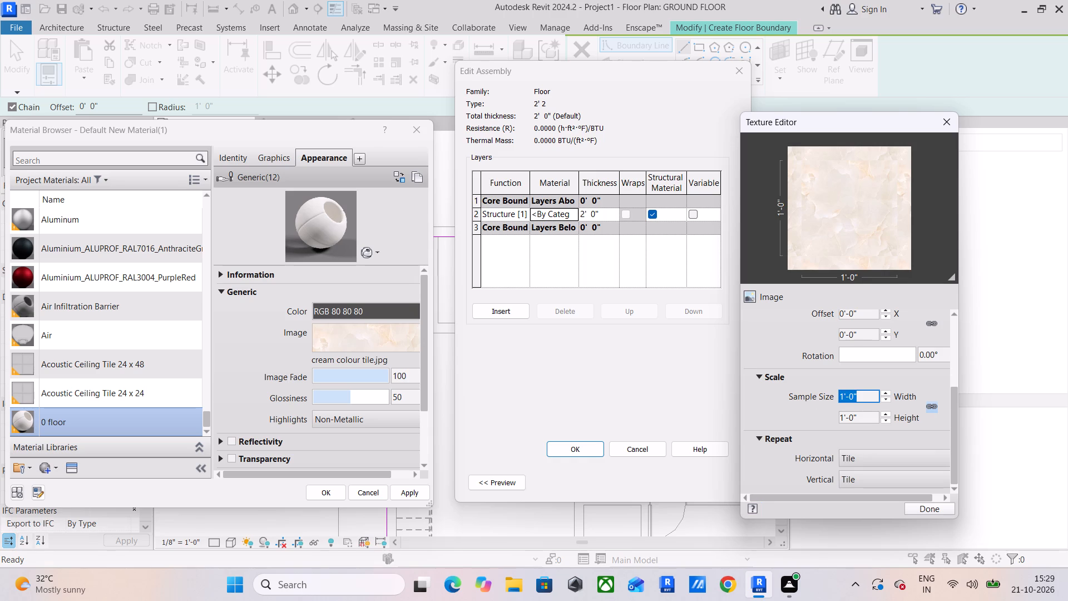
type("7'")
key("Return")
left_click(941, 512)
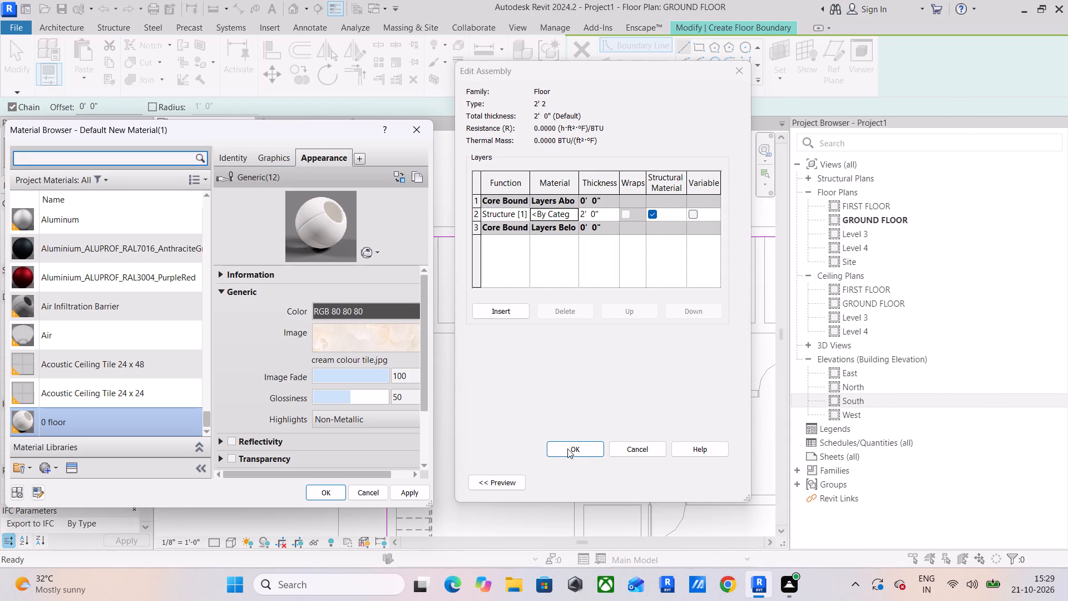
Assign the 0 floor material to the structure layer of floor type 2' 2 and apply that type to the floor.
left_click(567, 449)
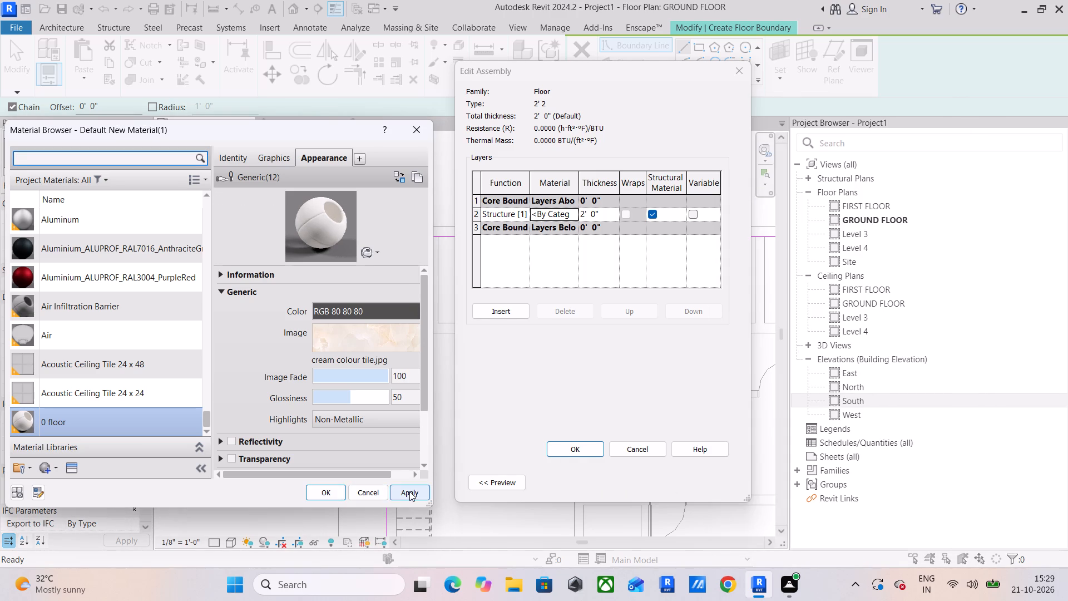
left_click(409, 491)
left_click(315, 493)
left_click(578, 451)
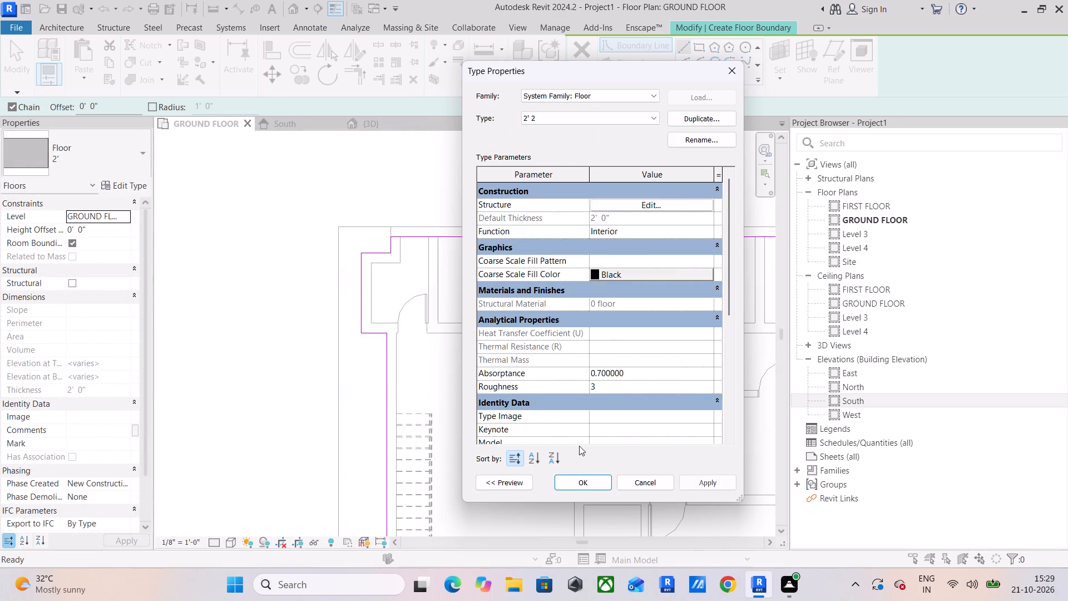
left_click_drag(714, 482, 702, 481)
left_click(581, 483)
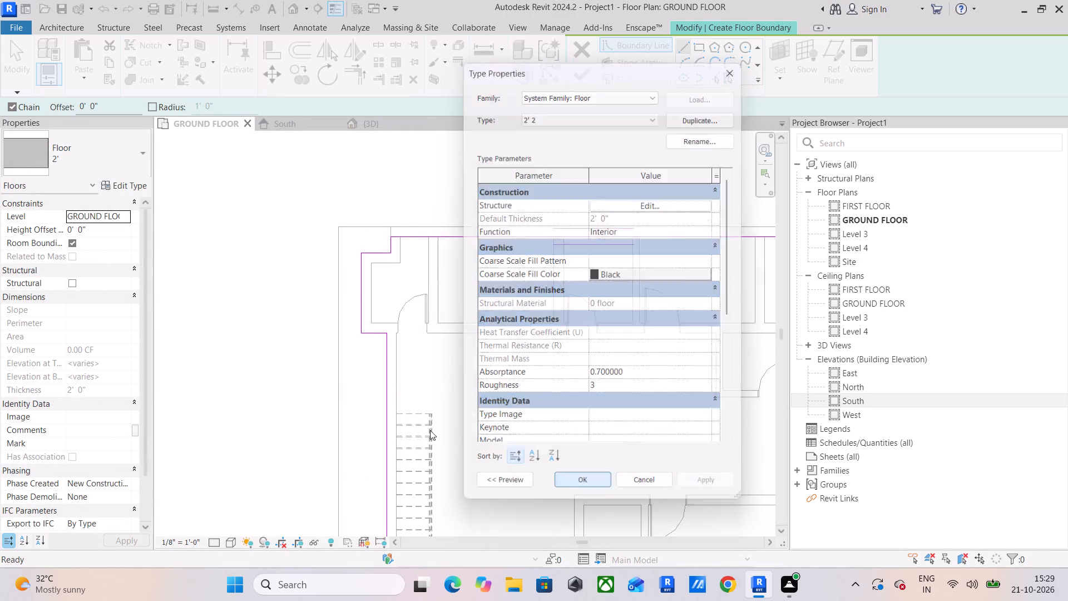
Finish the boundary sketch to create the house's ground floor slab, leaving nothing selected.
left_click(588, 74)
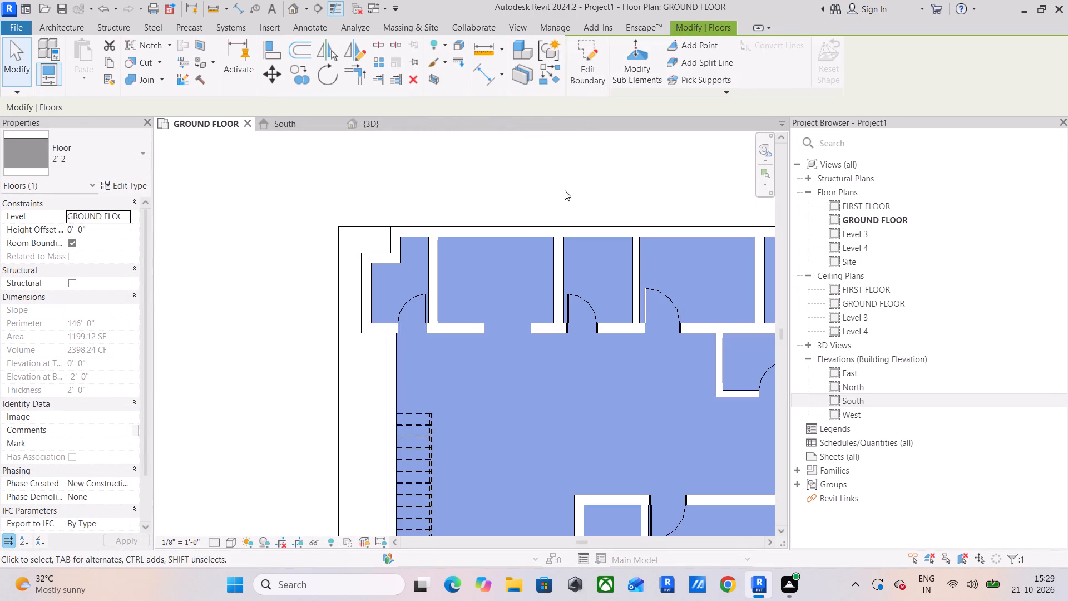
key("Escape")
Examine the cream-tiled ground floor, the interior walls and the staircase from several angles in the 3D view.
left_click(374, 128)
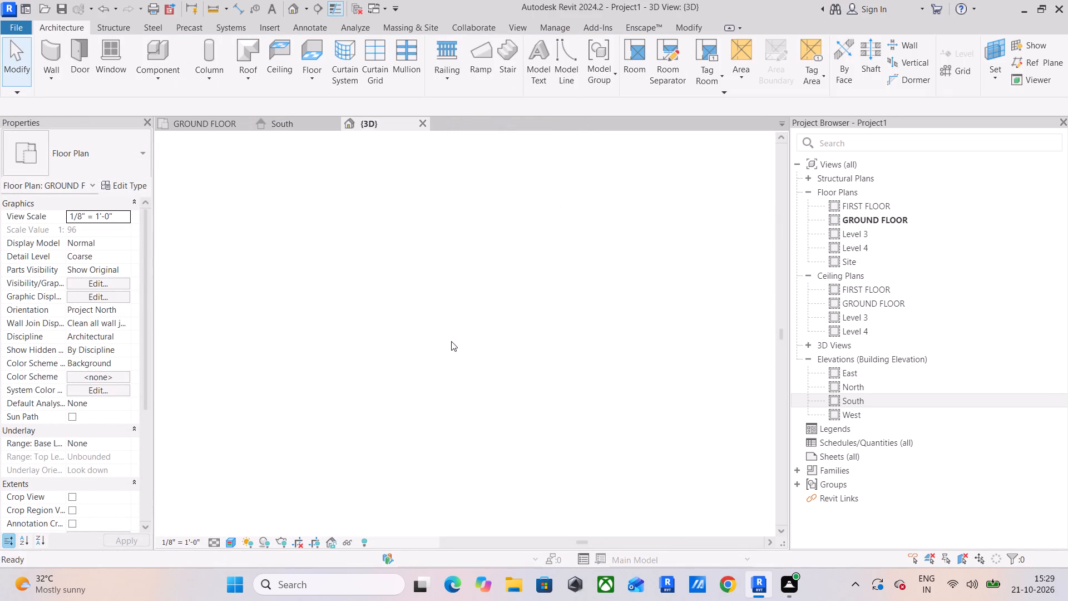
middle_click_drag(572, 390, 476, 449, "shift")
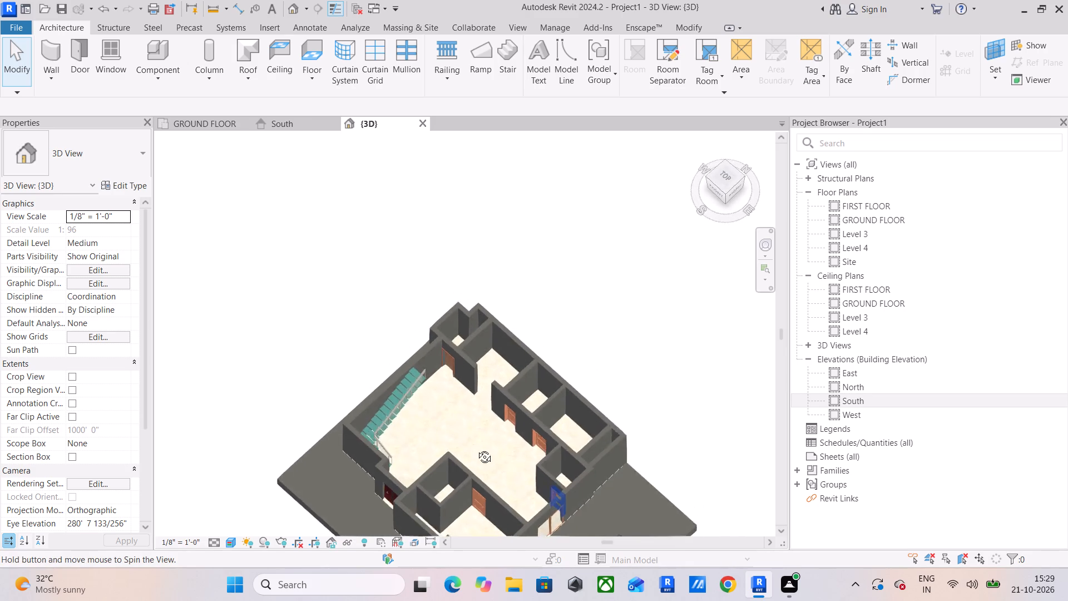
middle_click_drag(476, 449, 459, 430, "shift")
scroll(421, 422, "up", 10)
scroll(447, 462, "up", 1)
middle_click_drag(447, 462, 367, 287)
scroll(466, 317, "up", 4)
scroll(466, 317, "down", 10)
middle_click_drag(503, 328, 443, 225)
scroll(400, 319, "down", 3)
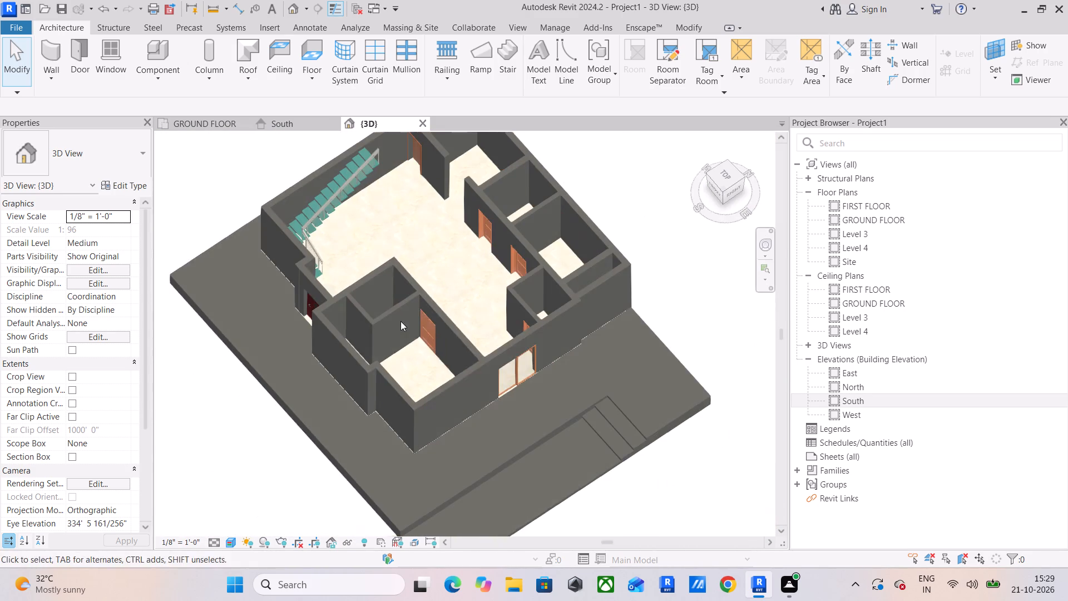
middle_click_drag(459, 357, 295, 269, "shift")
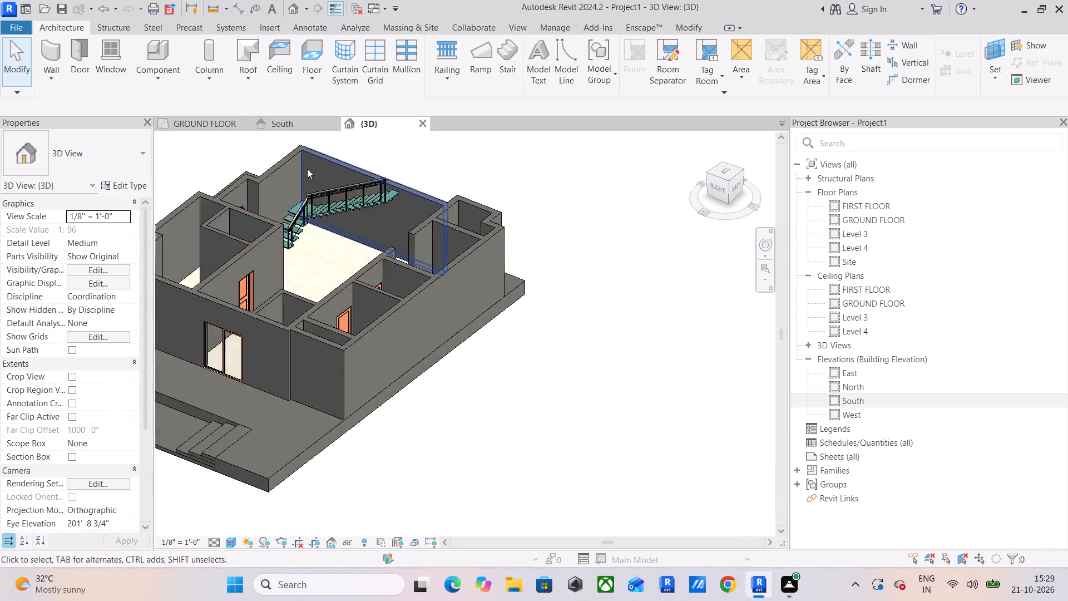
middle_click_drag(305, 181, 293, 320)
scroll(285, 293, "up", 8)
middle_click_drag(284, 338, 371, 334)
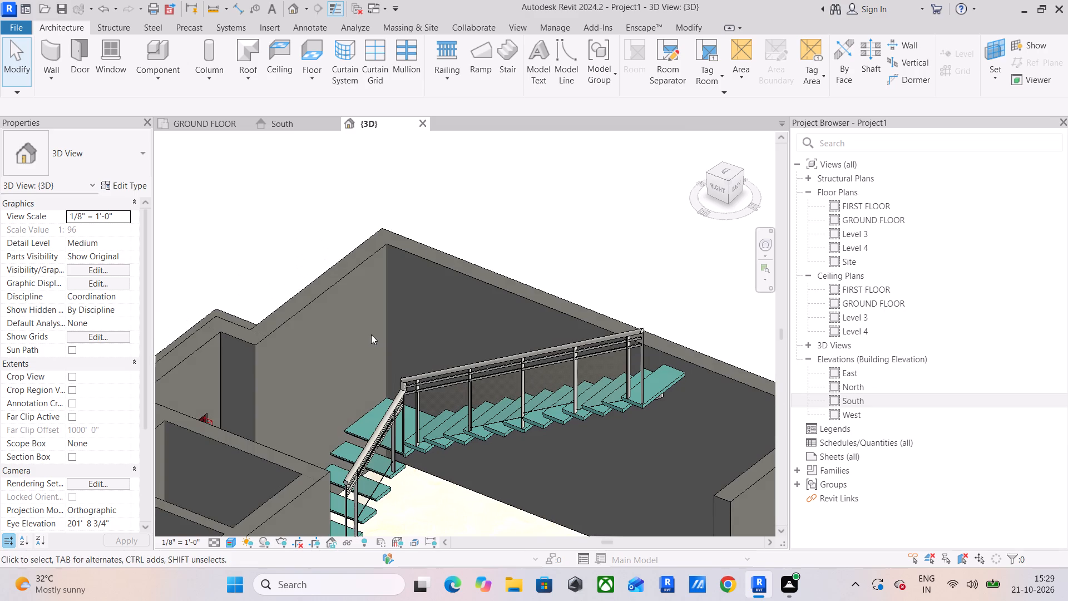
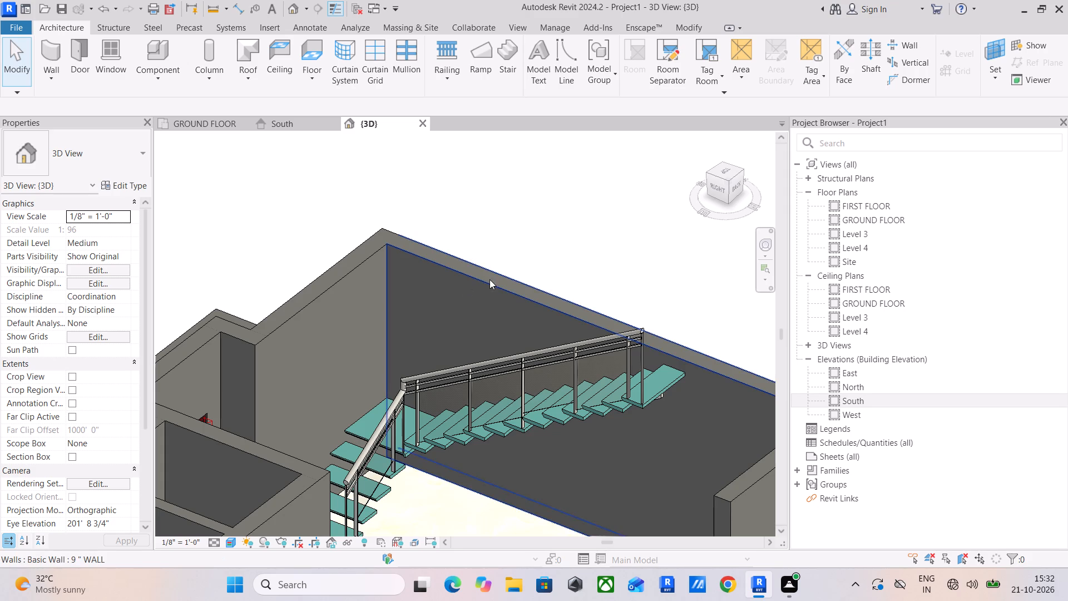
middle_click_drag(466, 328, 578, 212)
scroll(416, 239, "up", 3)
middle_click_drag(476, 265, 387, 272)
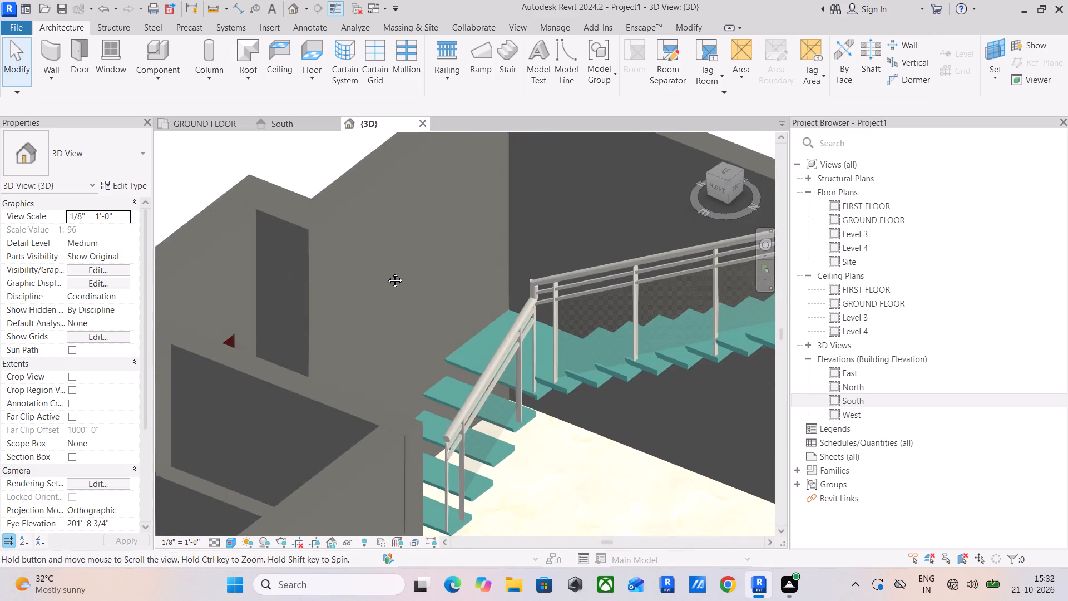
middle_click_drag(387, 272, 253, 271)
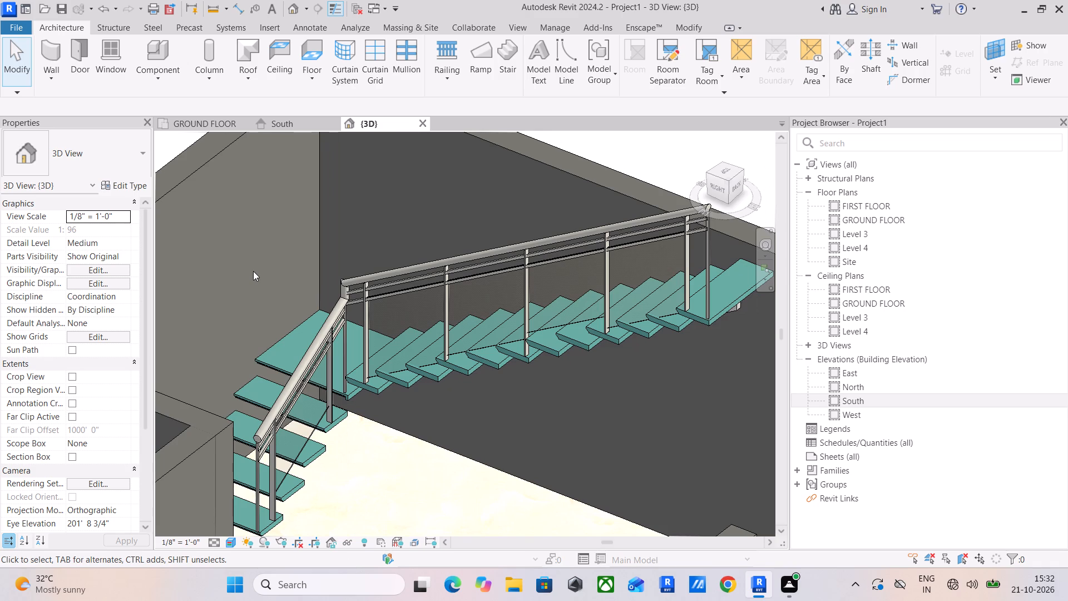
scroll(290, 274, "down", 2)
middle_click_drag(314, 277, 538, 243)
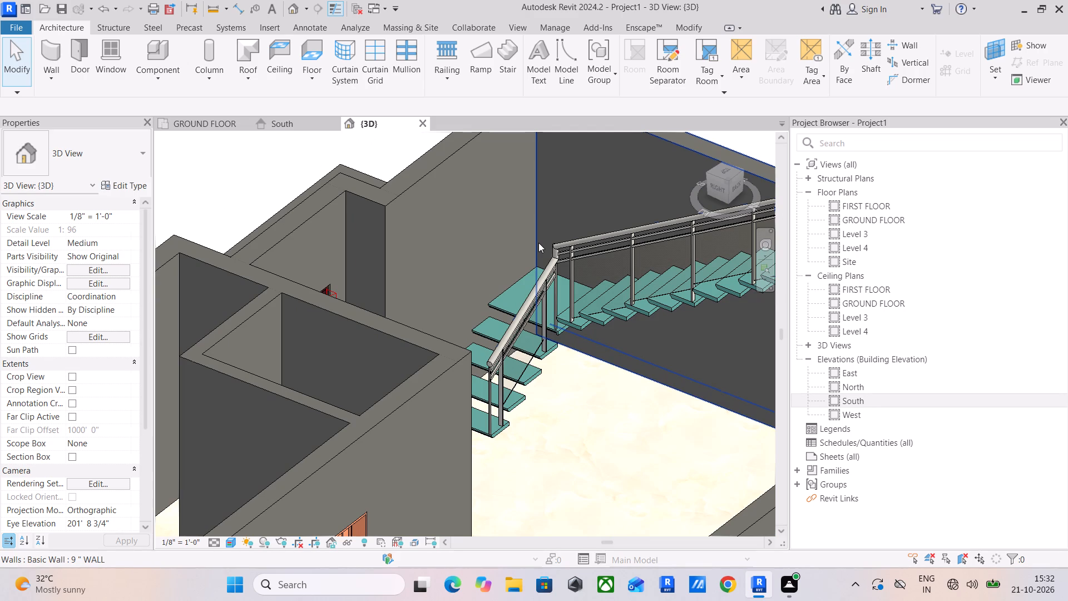
Create a new project material and name it 0 olive green.
left_click(552, 27)
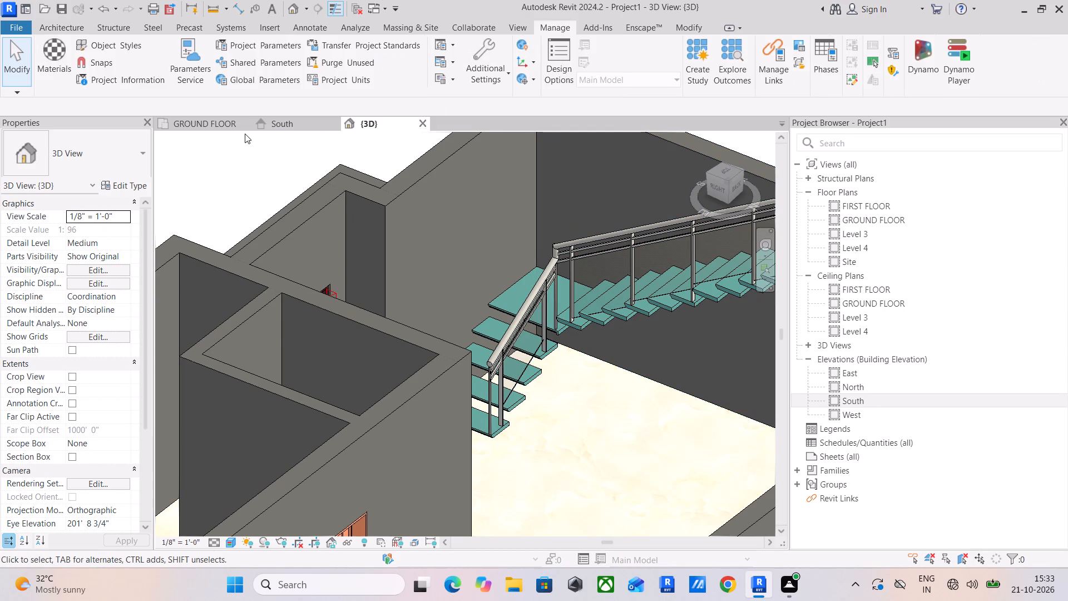
left_click(52, 62)
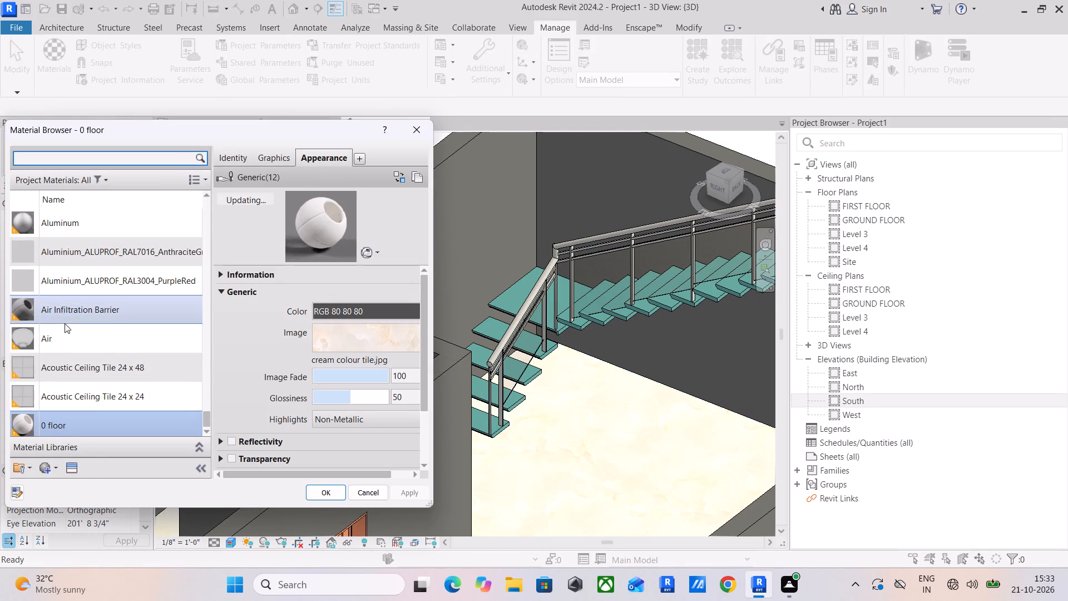
left_click(47, 466)
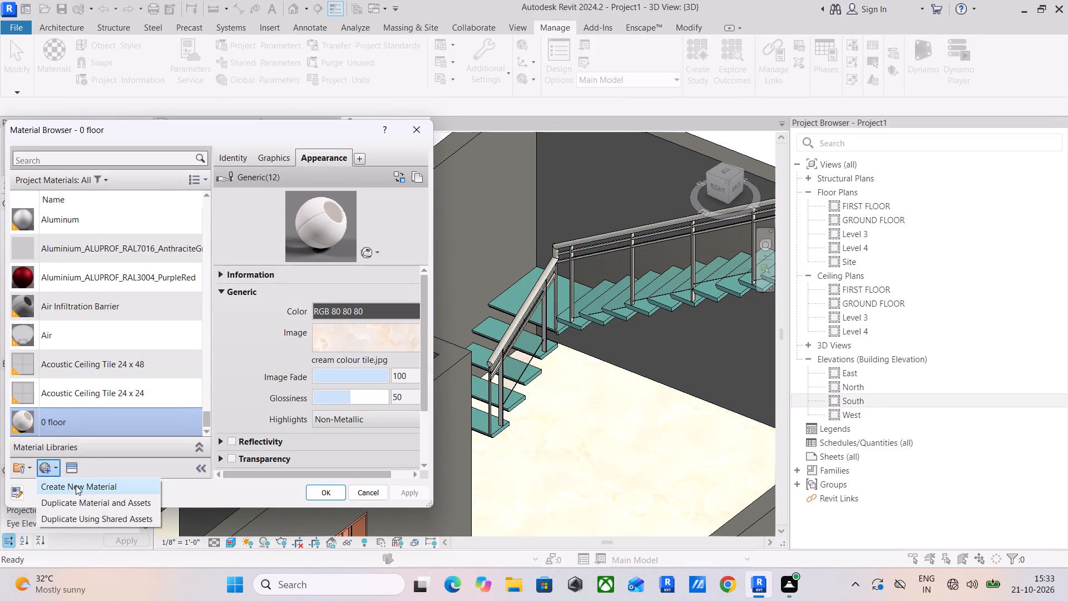
left_click(73, 487)
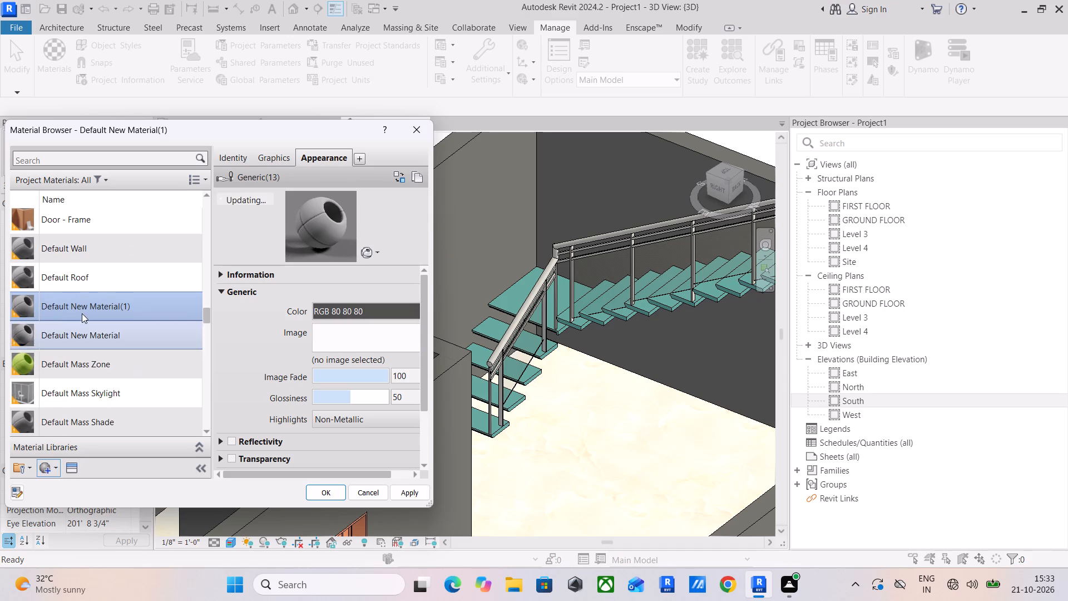
right_click(86, 308)
left_click(135, 362)
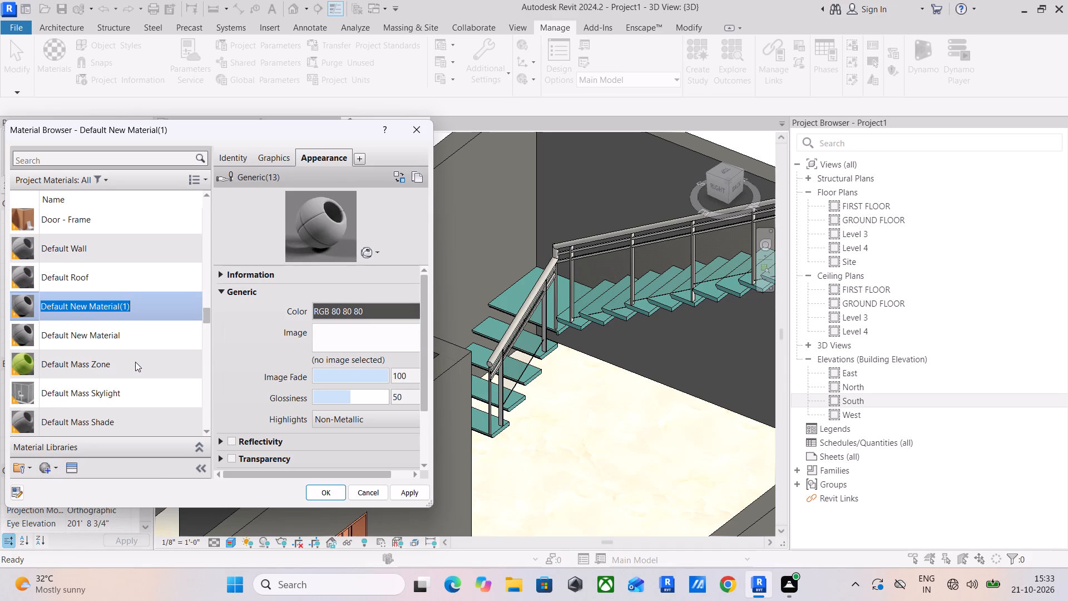
type("0 olive greem")
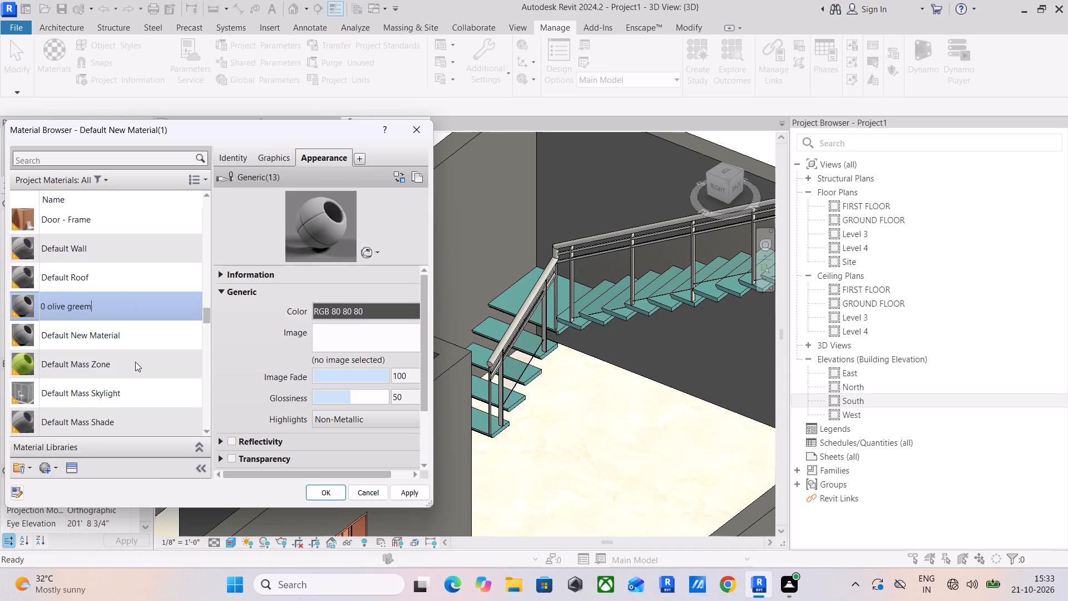
key("BackSpace")
key("n")
key("Return")
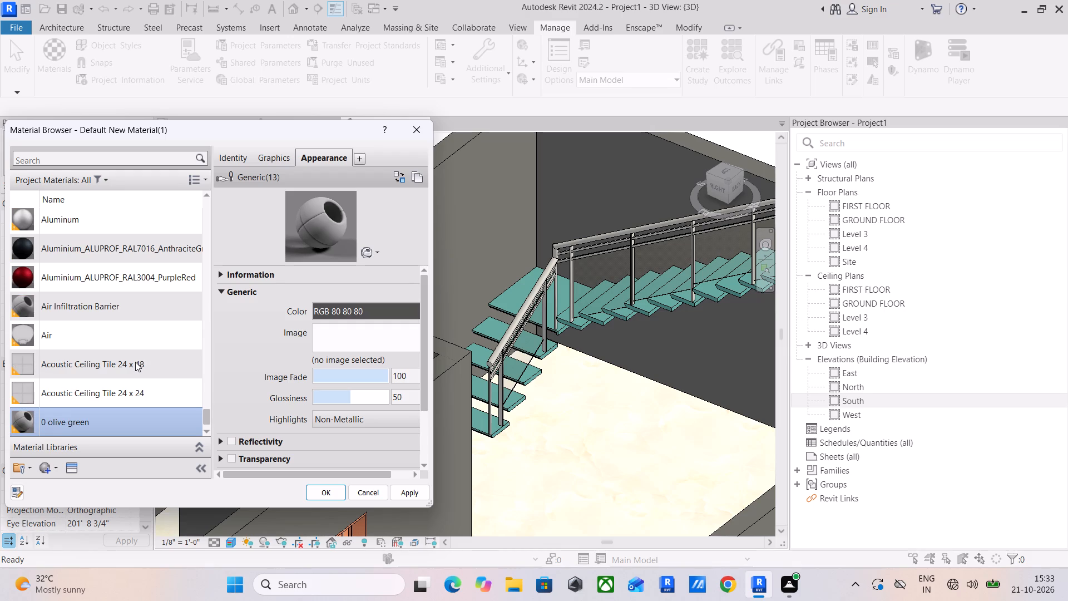
Set the 0 olive green material's appearance color to RGB 106 119 88.
left_click(406, 308)
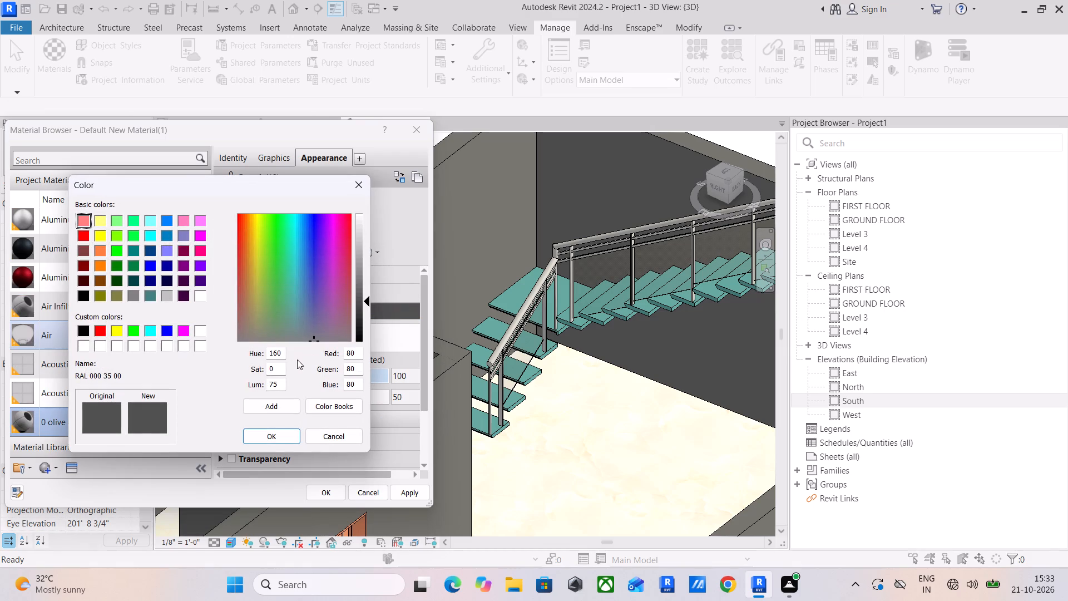
left_click_drag(360, 354, 315, 360)
type("106")
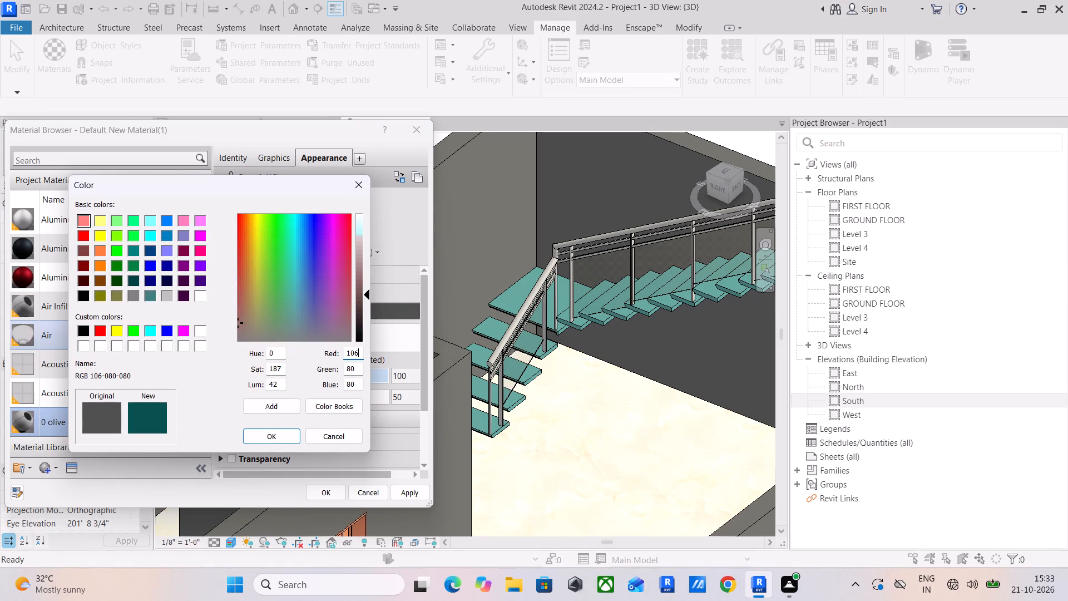
left_click_drag(360, 364, 359, 364)
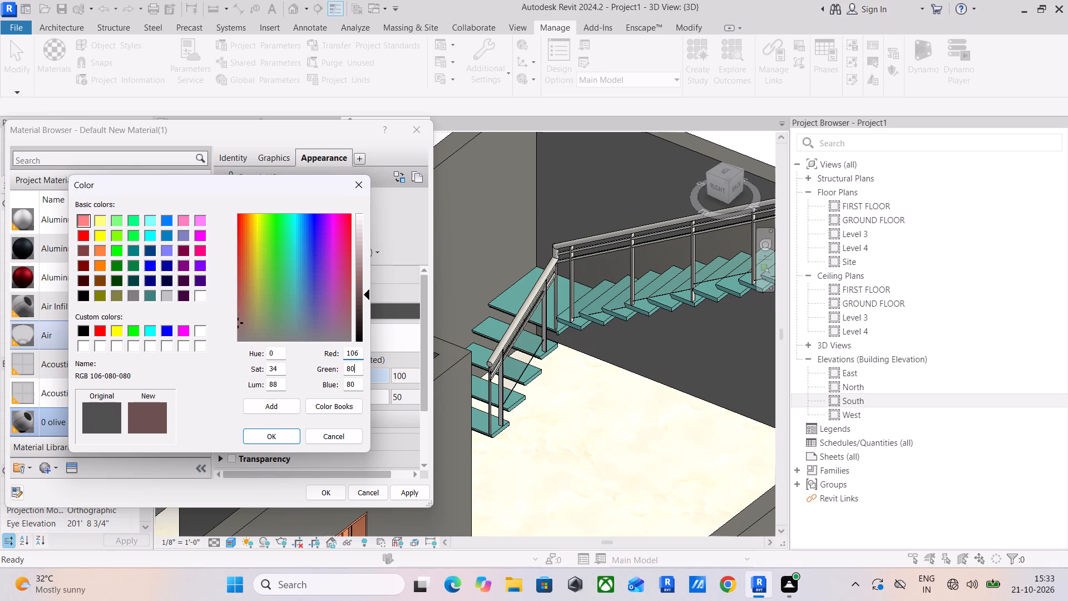
left_click_drag(359, 364, 335, 368)
type("119")
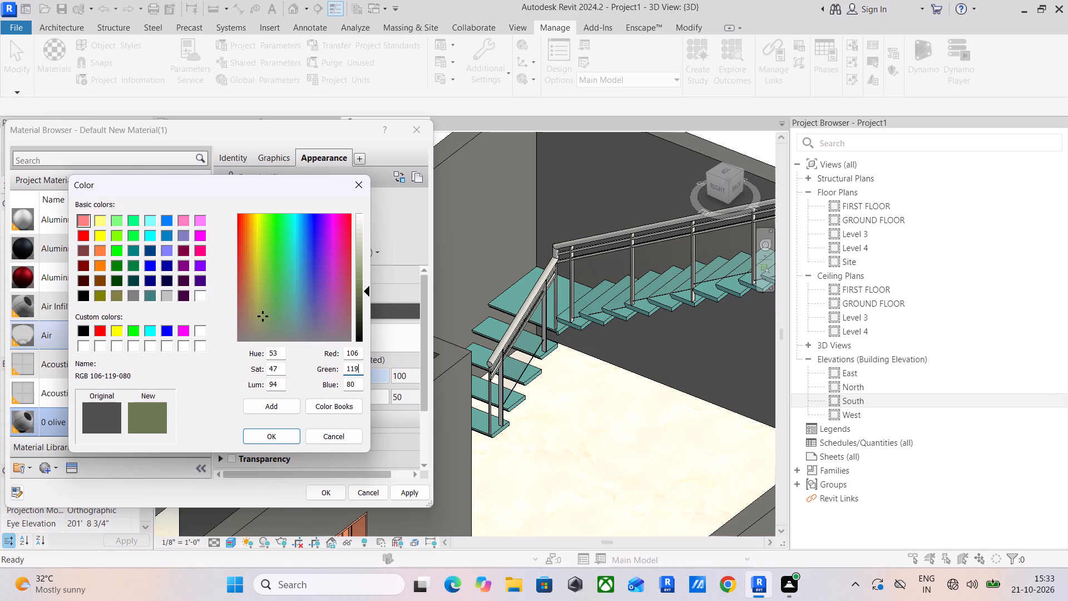
left_click_drag(354, 386, 321, 381)
type("88")
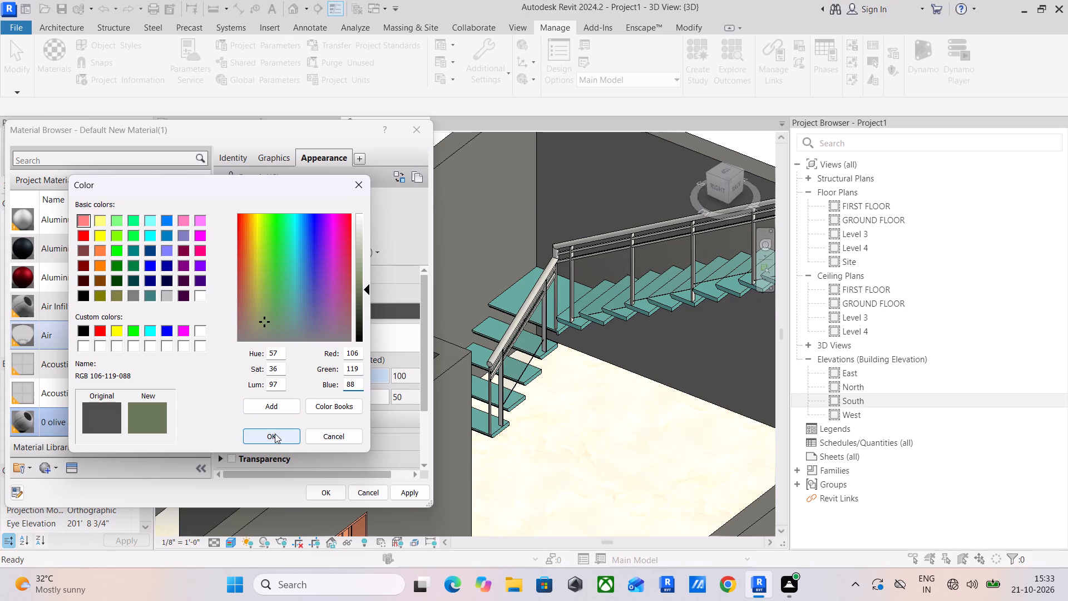
left_click(275, 433)
Duplicate the 0 olive green material together with its assets and name the copy 0 olive green light.
right_click(137, 420)
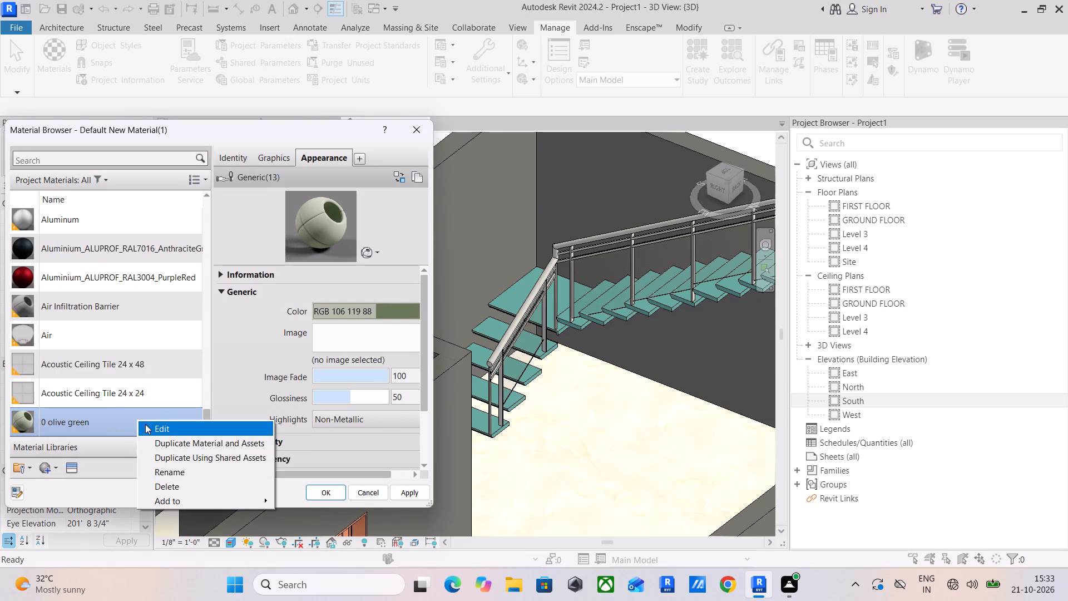
left_click(177, 443)
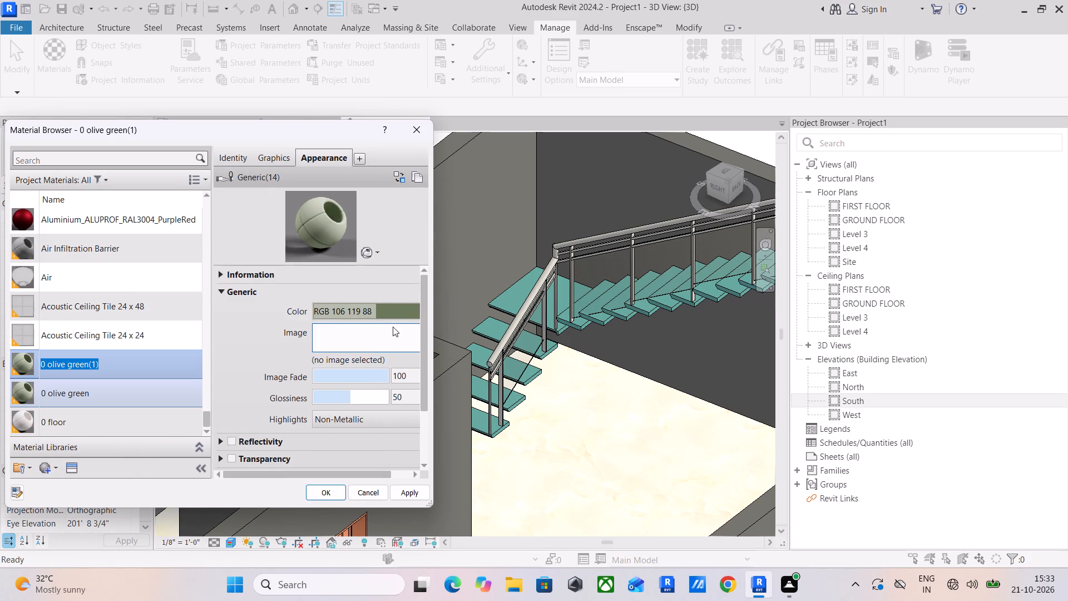
left_click(127, 368)
key("BackSpace")
key("BackSpace")
key("BackSpace")
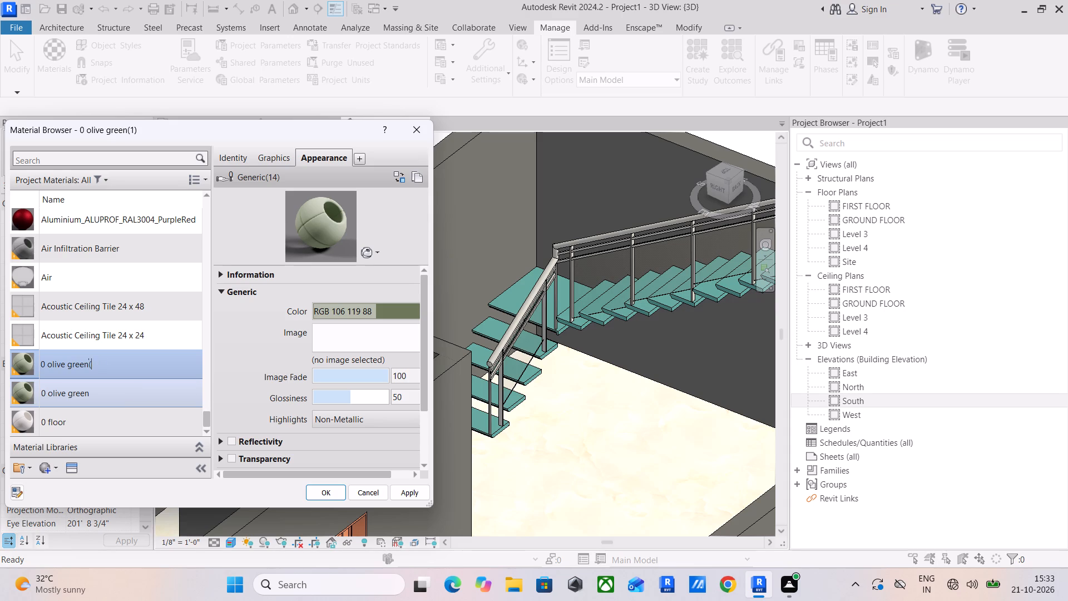
key("space")
type("light")
key("Return")
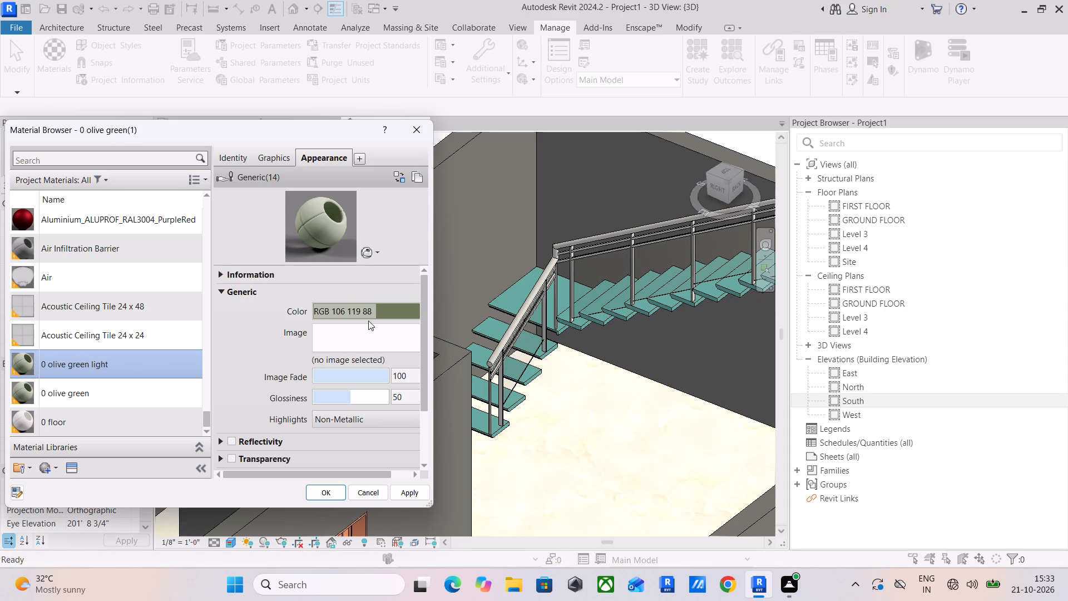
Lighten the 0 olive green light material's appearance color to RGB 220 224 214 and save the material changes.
left_click(398, 311)
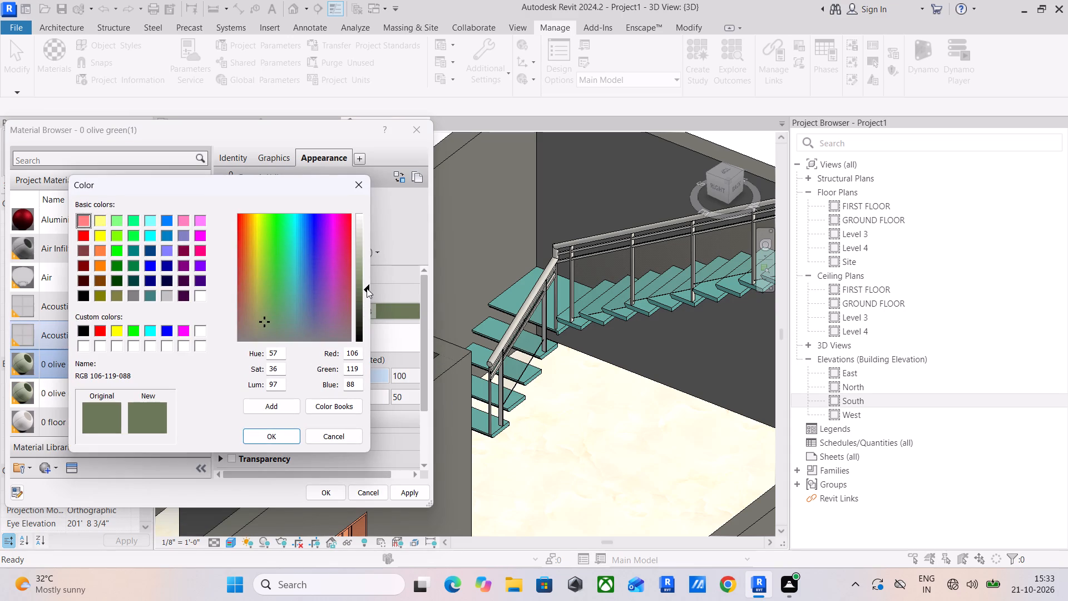
left_click_drag(367, 288, 368, 232)
left_click(271, 433)
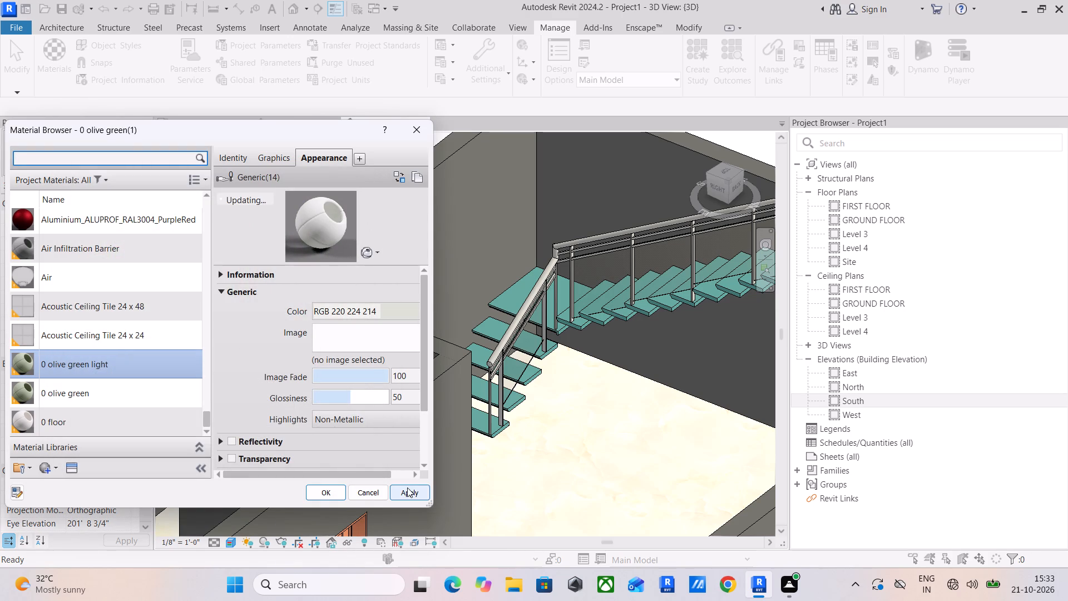
left_click(407, 487)
left_click(323, 491)
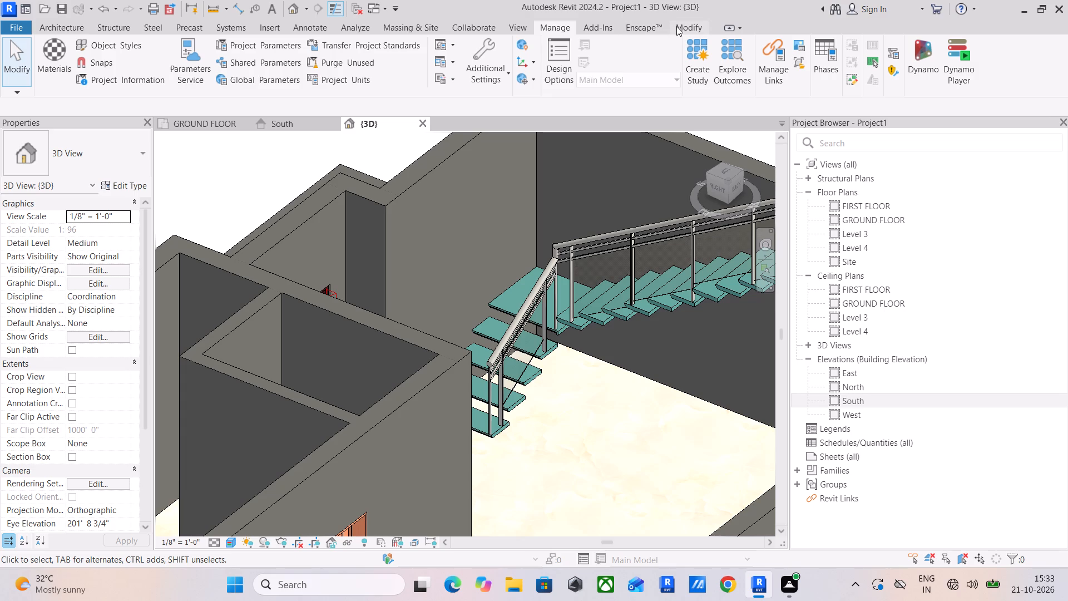
Assign the 0 olive green light material to the exterior and interior finish layers of the 6" WALL type.
left_click(78, 29)
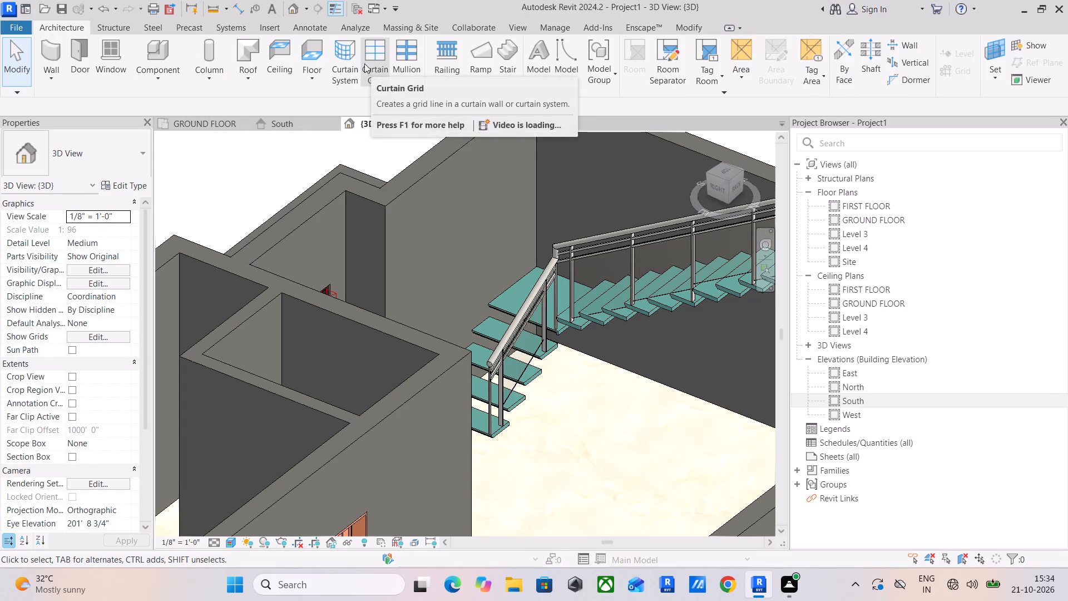
left_click(58, 53)
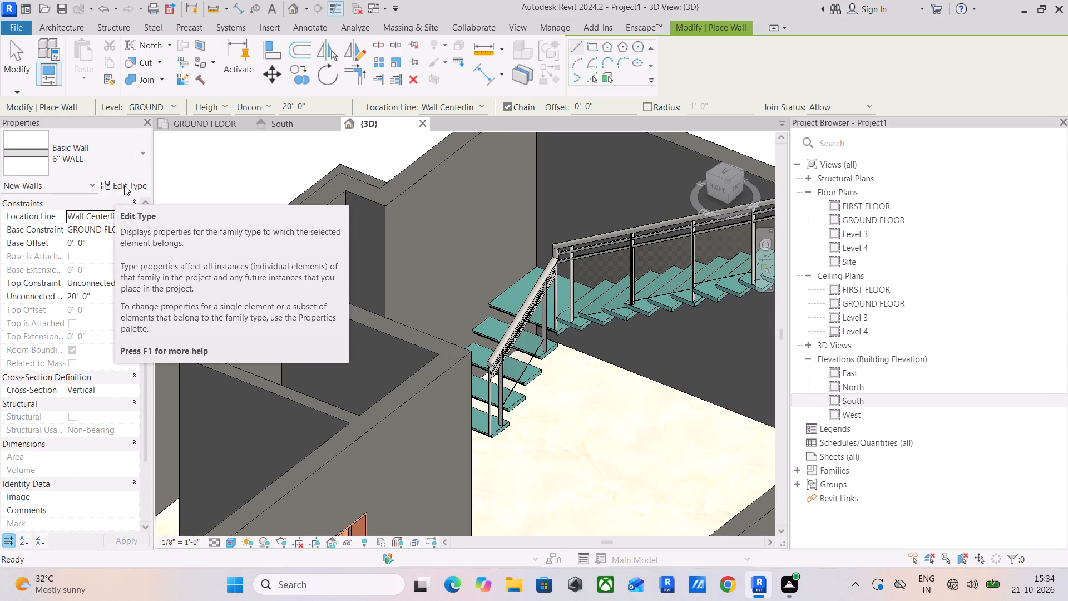
left_click(124, 185)
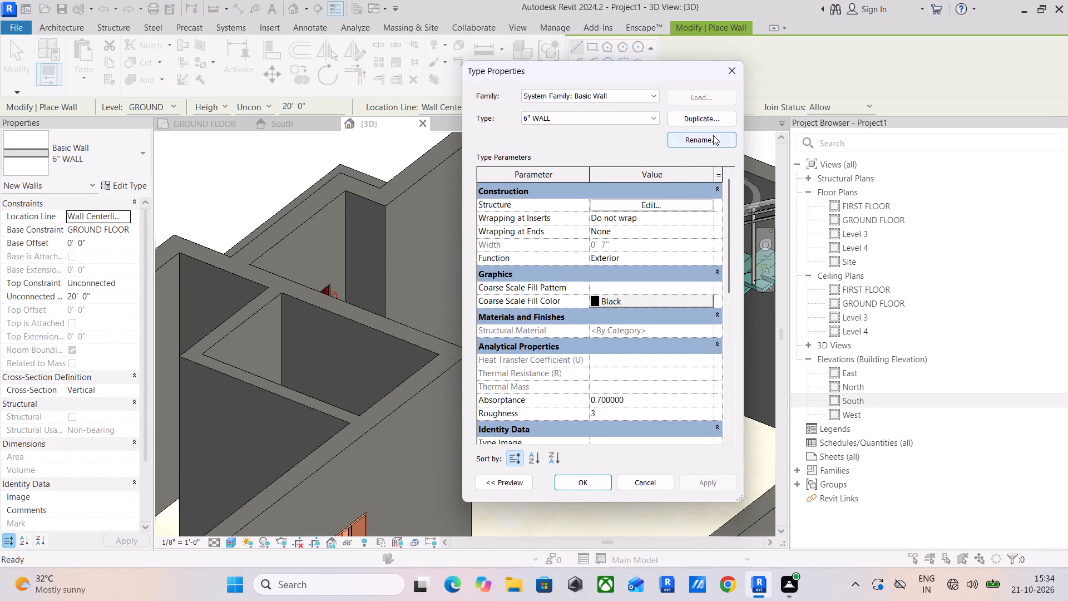
left_click(672, 208)
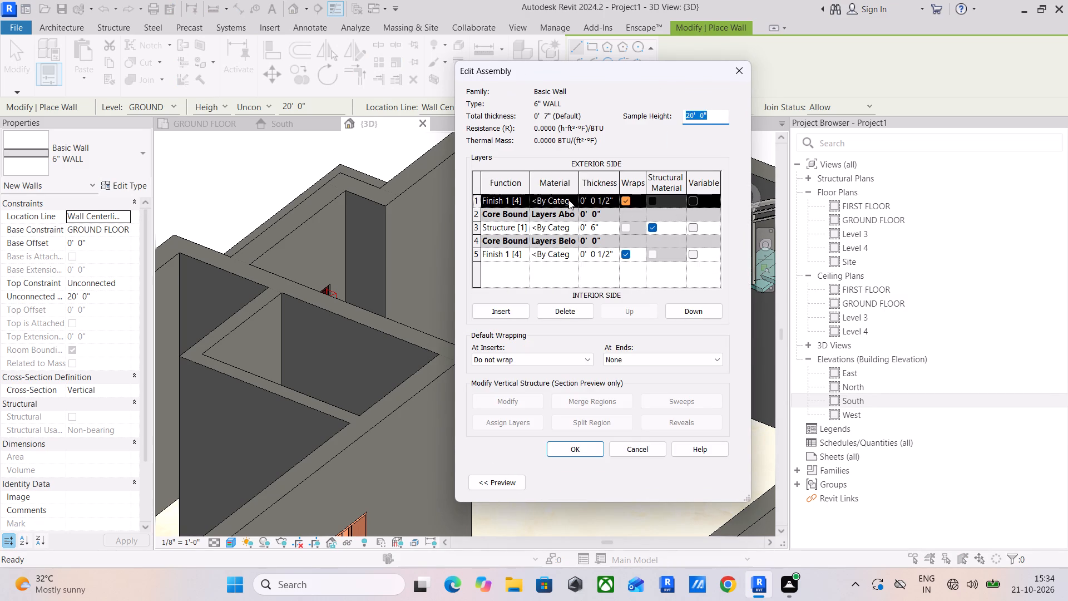
left_click(568, 200)
left_click(574, 198)
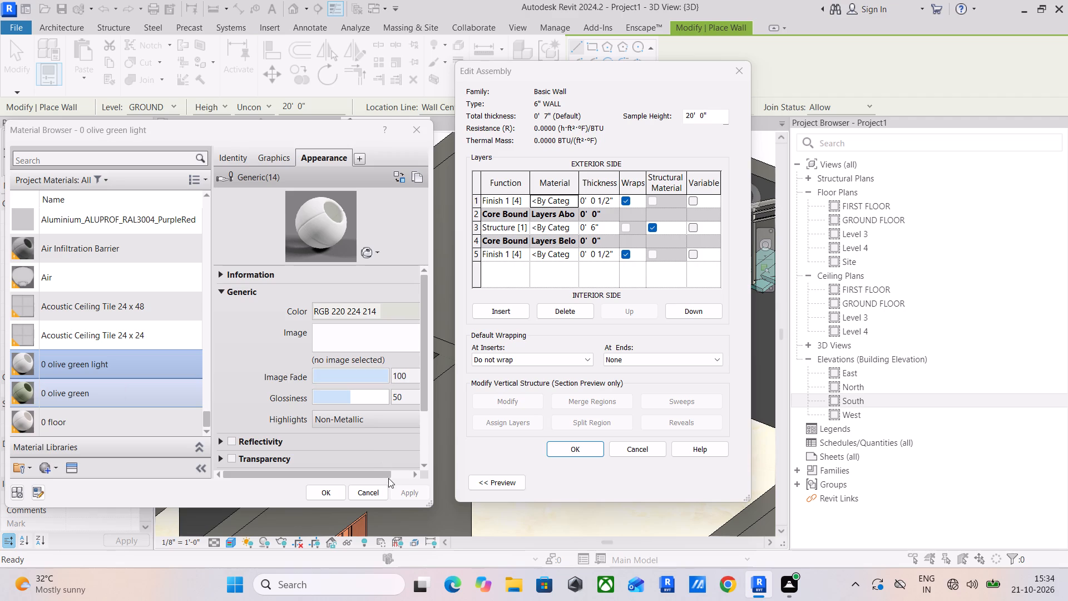
left_click(327, 487)
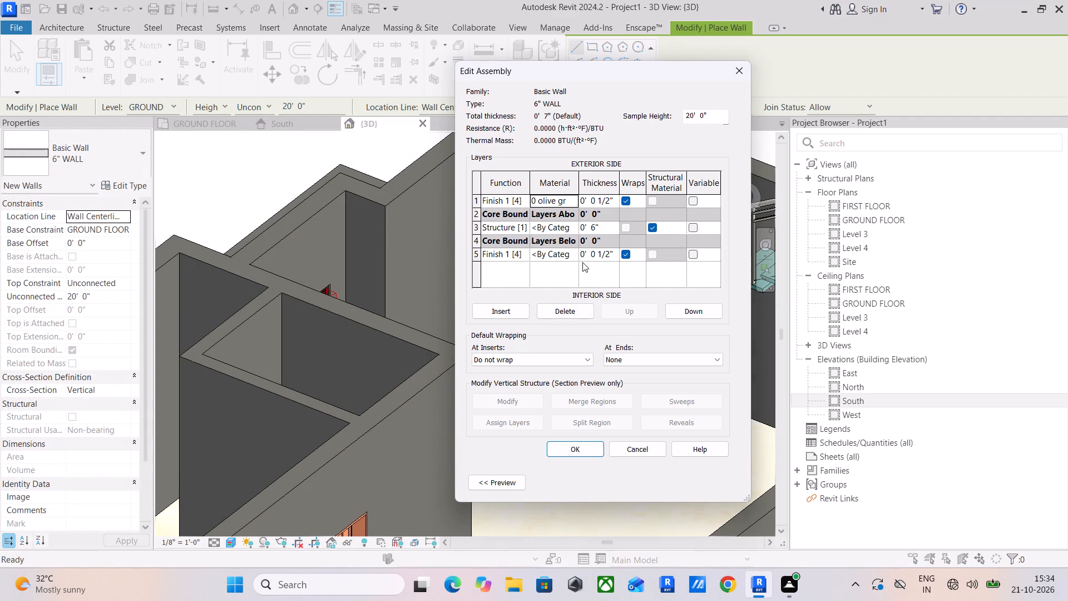
left_click(570, 251)
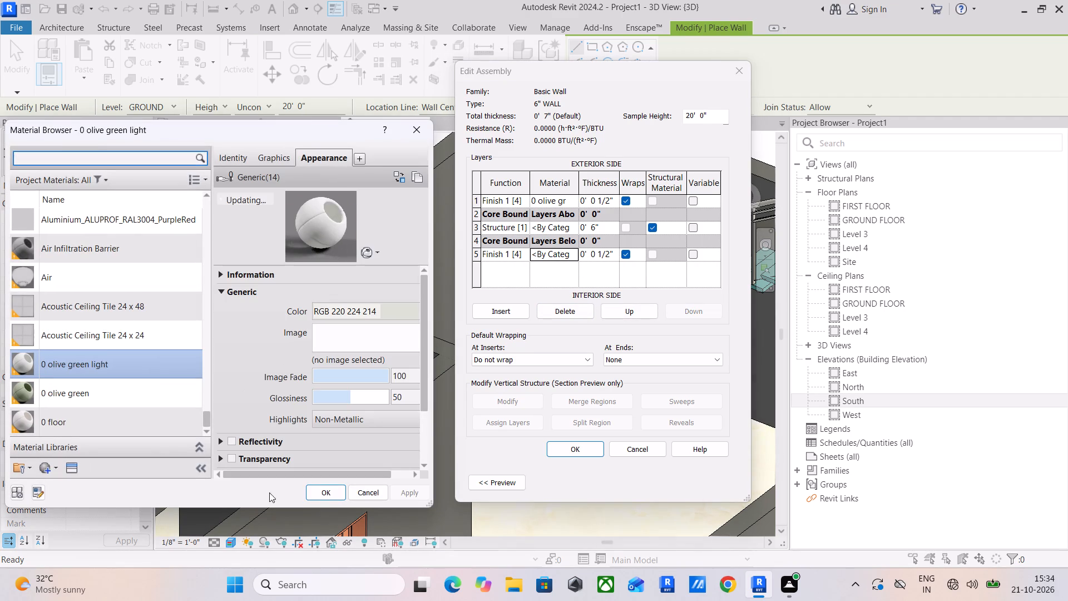
left_click(332, 489)
left_click(589, 450)
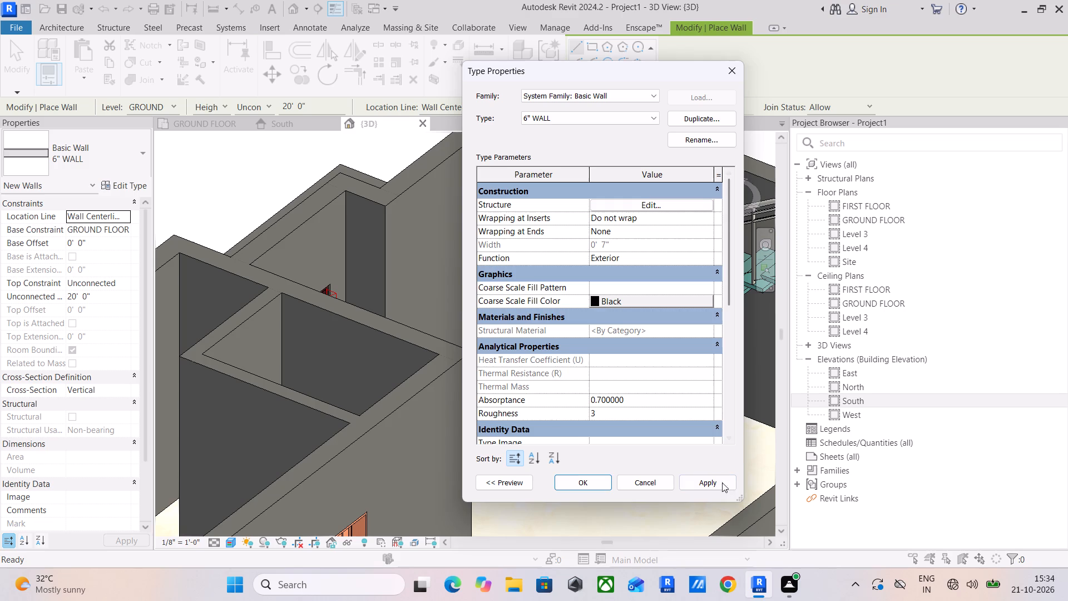
left_click(720, 478)
left_click(584, 483)
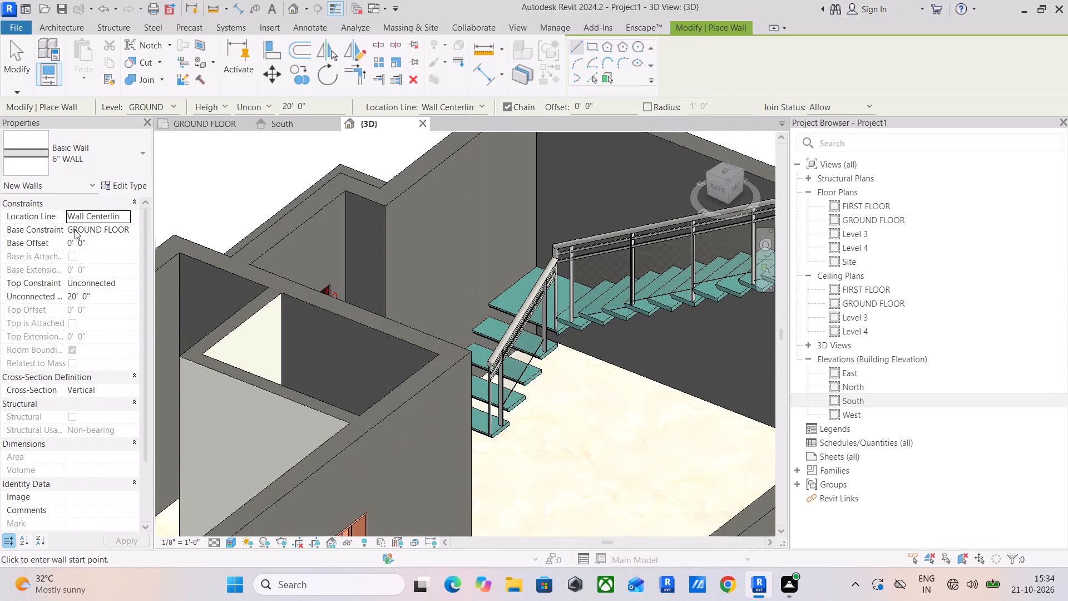
Assign the 0 olive green light material to the exterior and interior finish layers of the 9" WALL type.
left_click(111, 162)
left_click(78, 254)
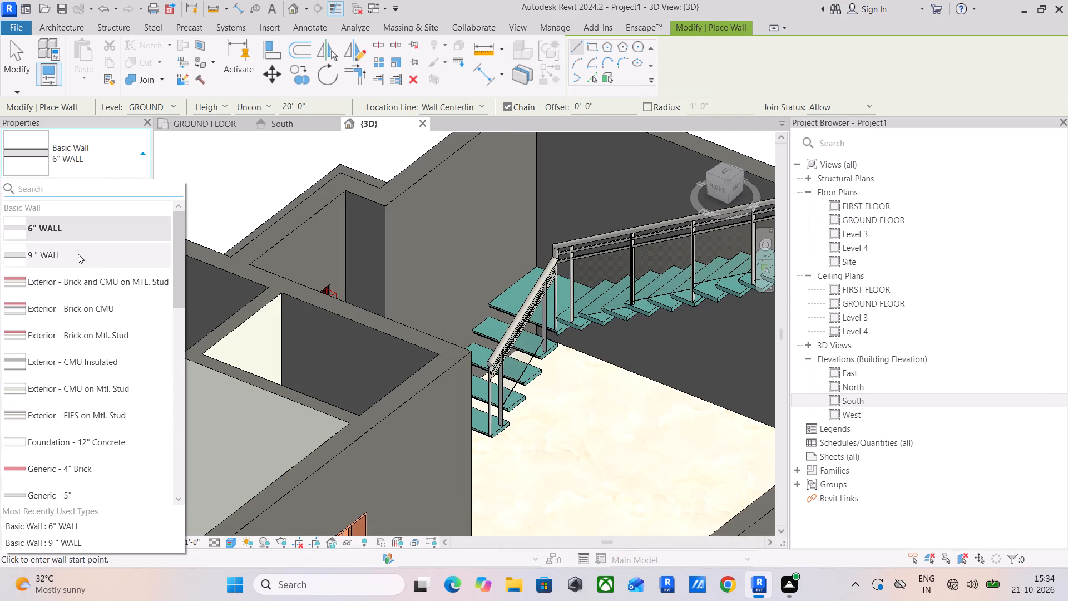
left_click(128, 179)
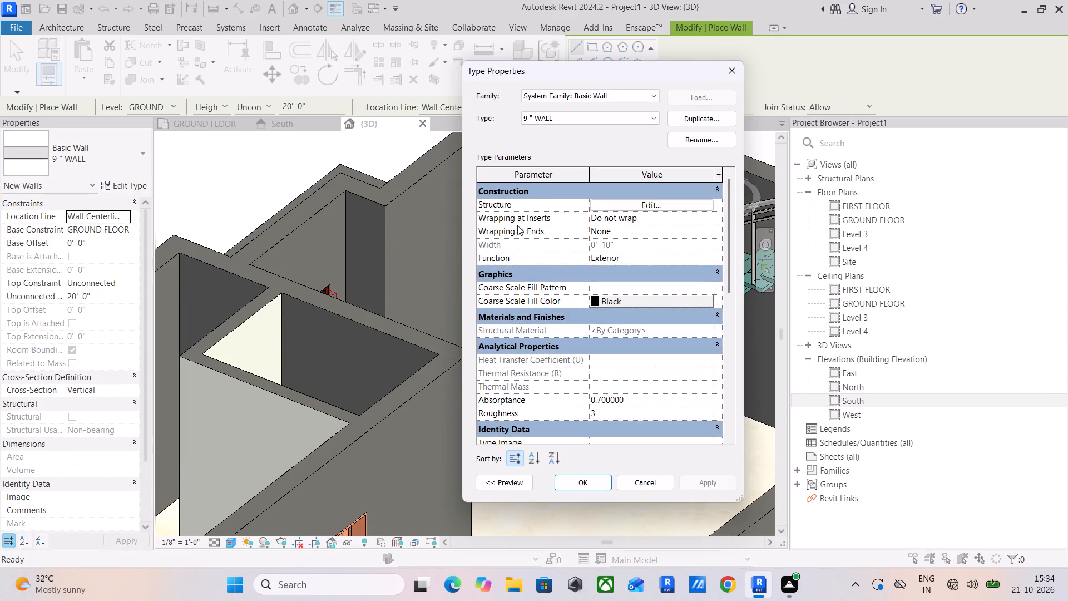
left_click(651, 206)
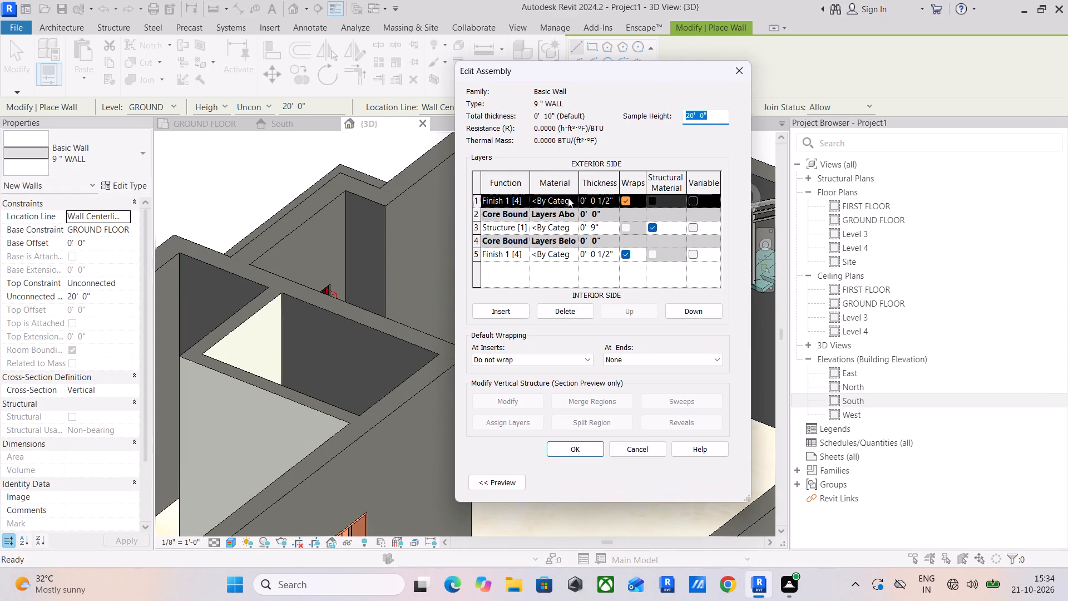
left_click(572, 200)
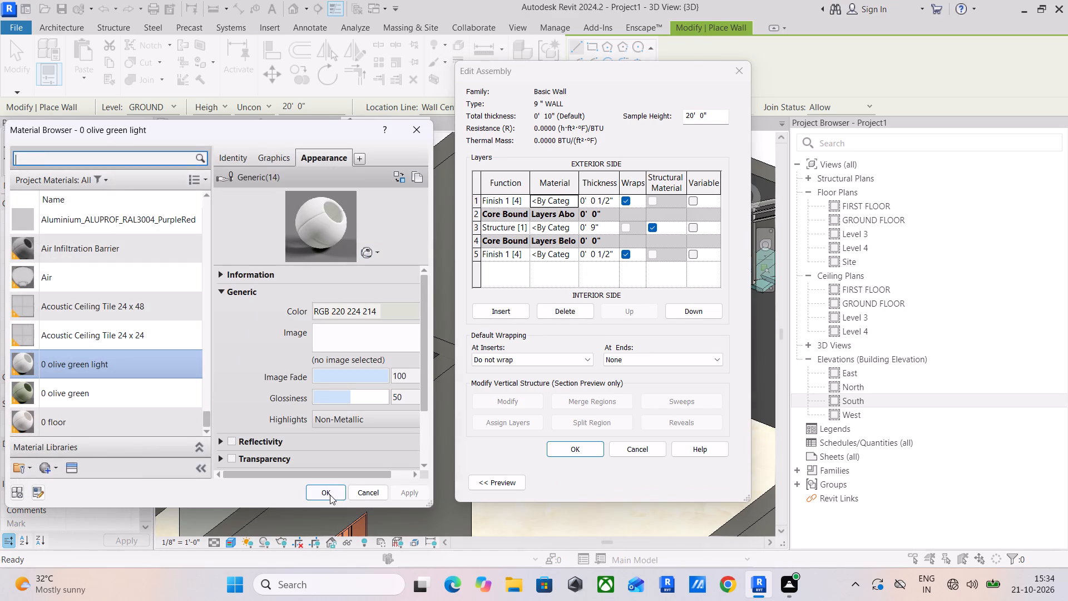
left_click(330, 495)
left_click(576, 248)
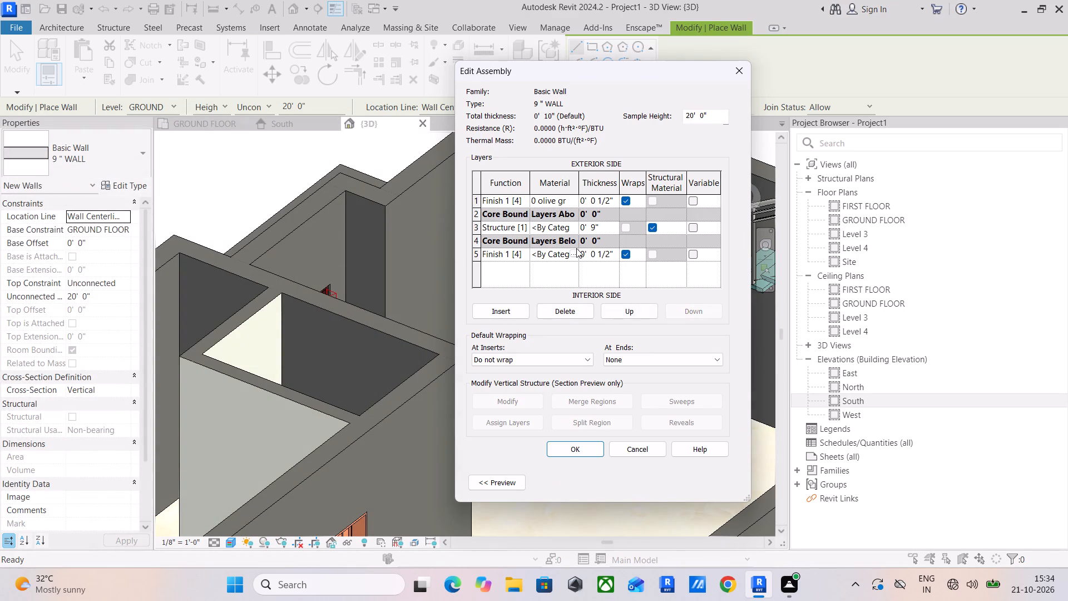
left_click(576, 254)
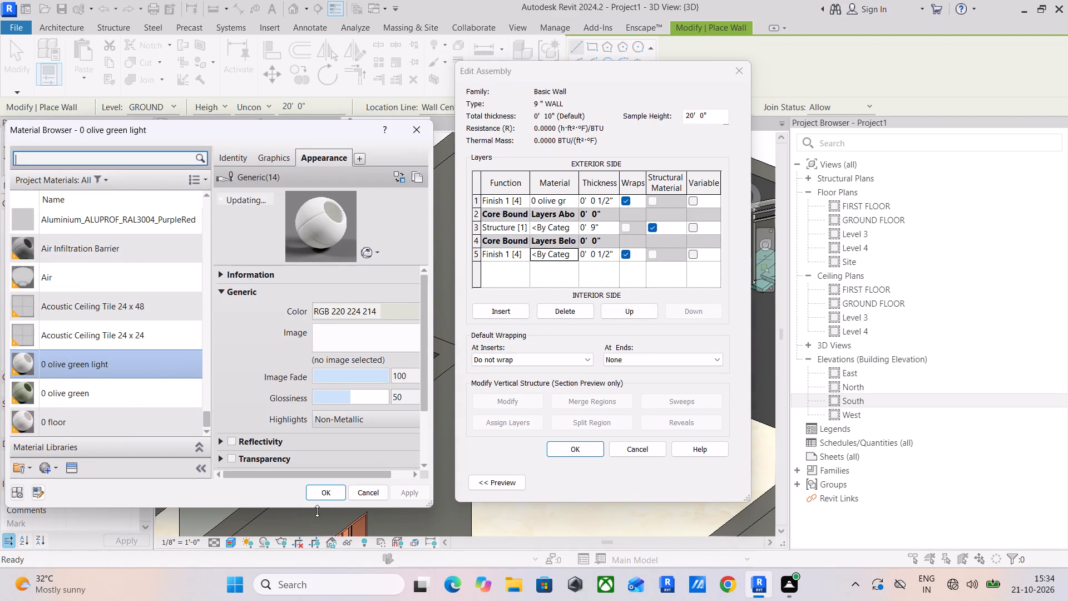
left_click(314, 495)
left_click(575, 447)
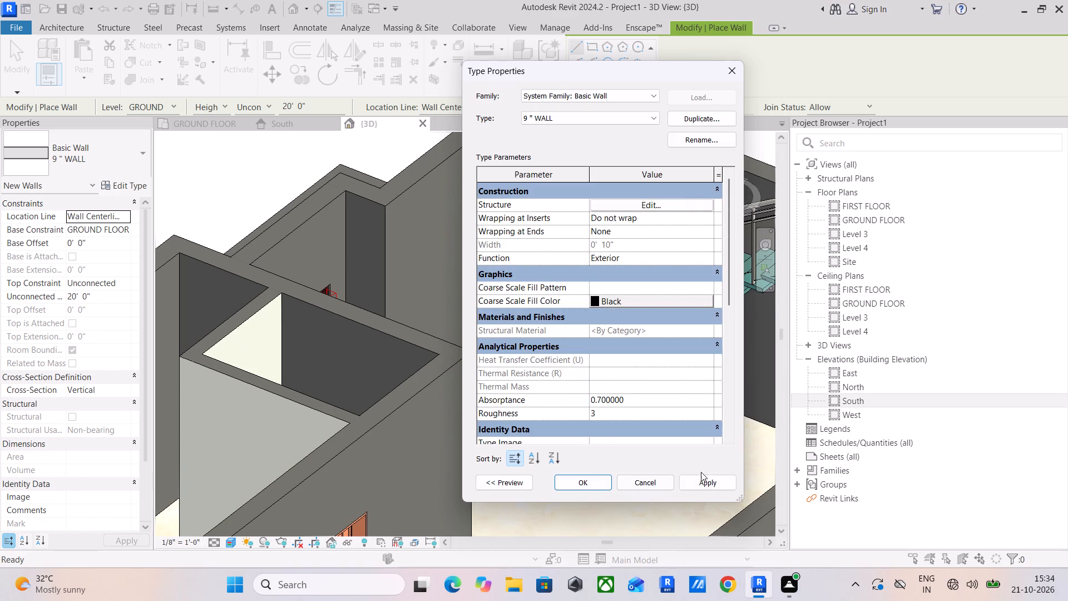
left_click(701, 484)
left_click(572, 482)
Set the tread material of the staircase's 2" Tread 1" Nosing 1/4" Riser run type to 0 olive green.
scroll(479, 423, "down", 4)
middle_click_drag(560, 454, 470, 470, "shift")
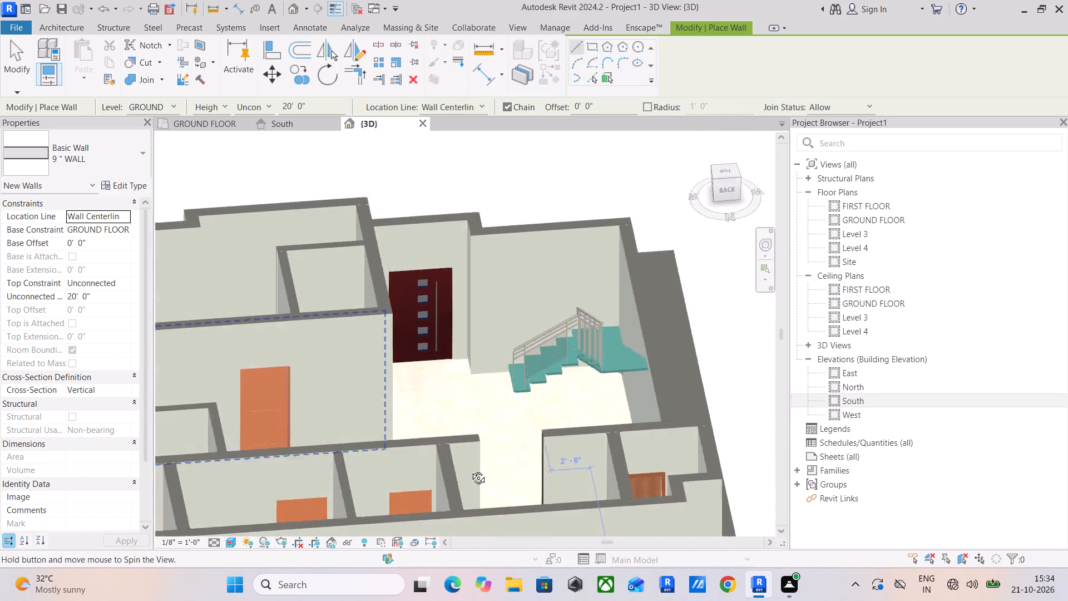
middle_click_drag(470, 470, 565, 465, "shift")
scroll(545, 383, "up", 4)
scroll(495, 392, "up", 4)
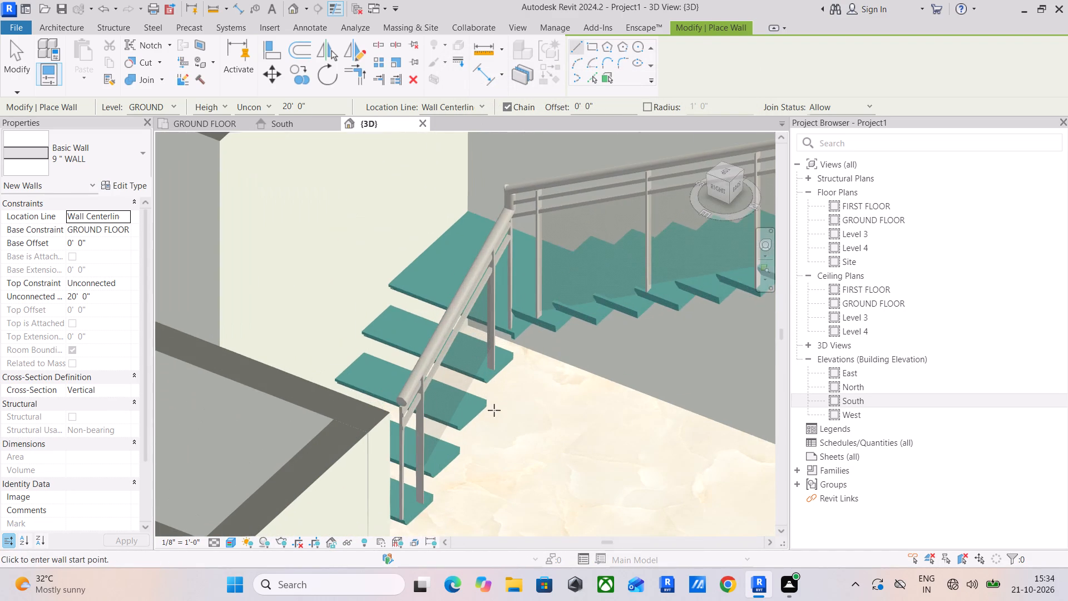
key("Escape")
left_click(481, 415)
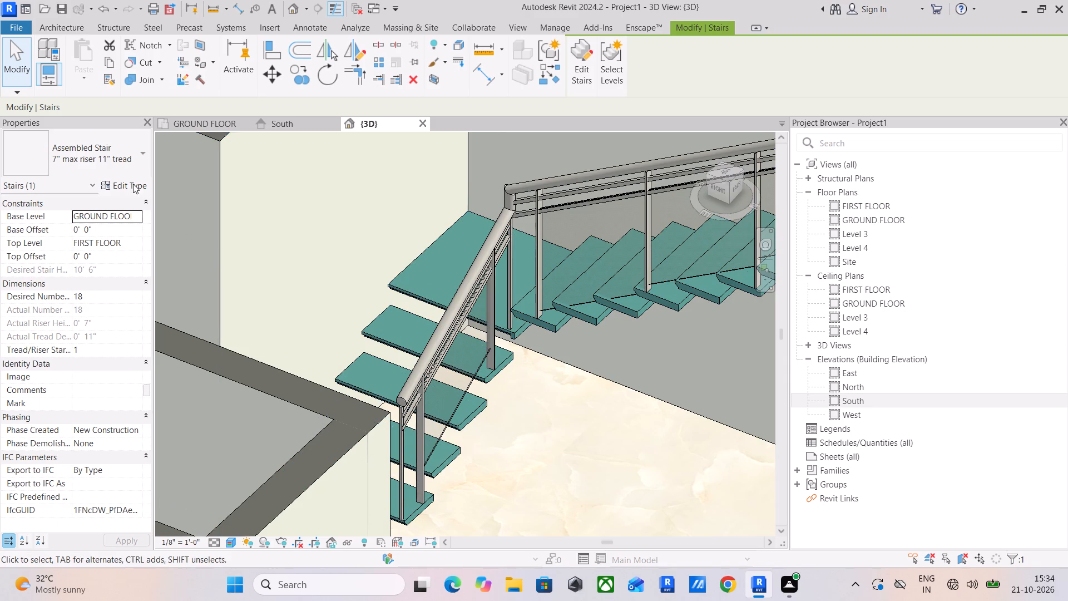
left_click(133, 183)
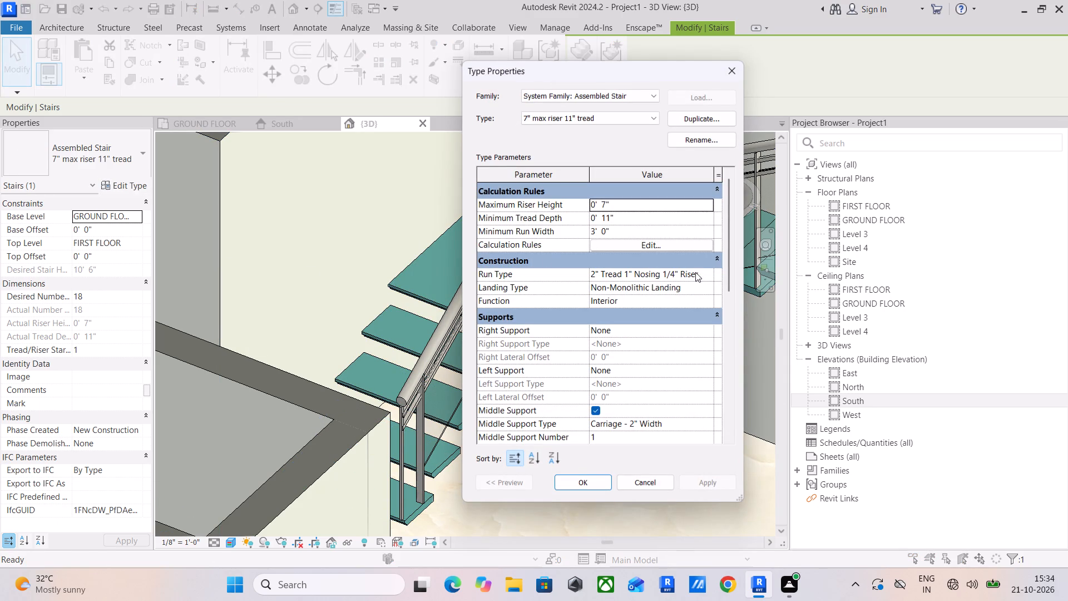
left_click(704, 273)
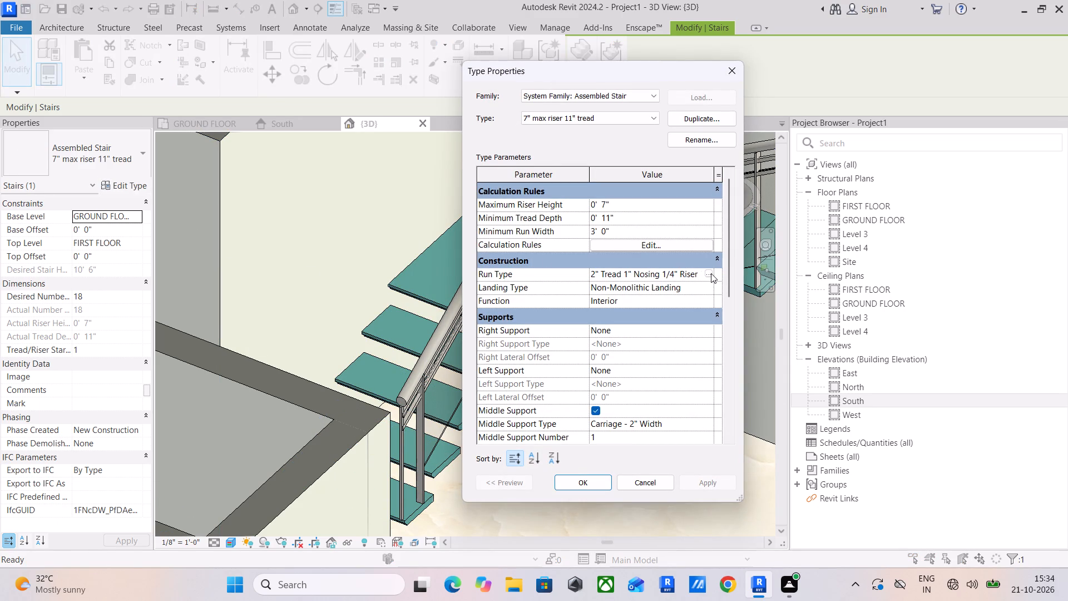
left_click(711, 273)
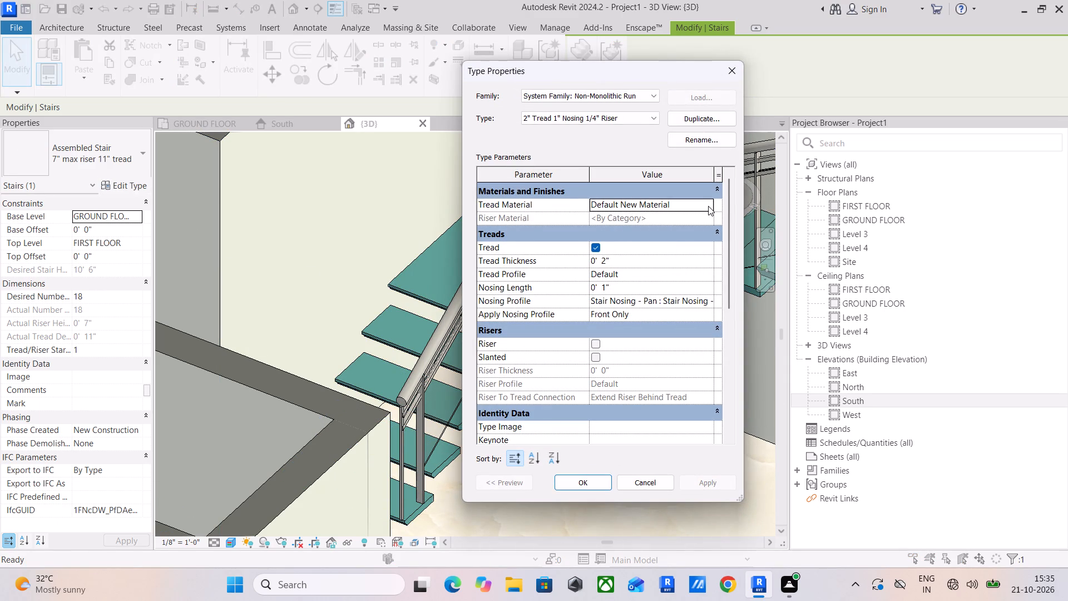
left_click(708, 206)
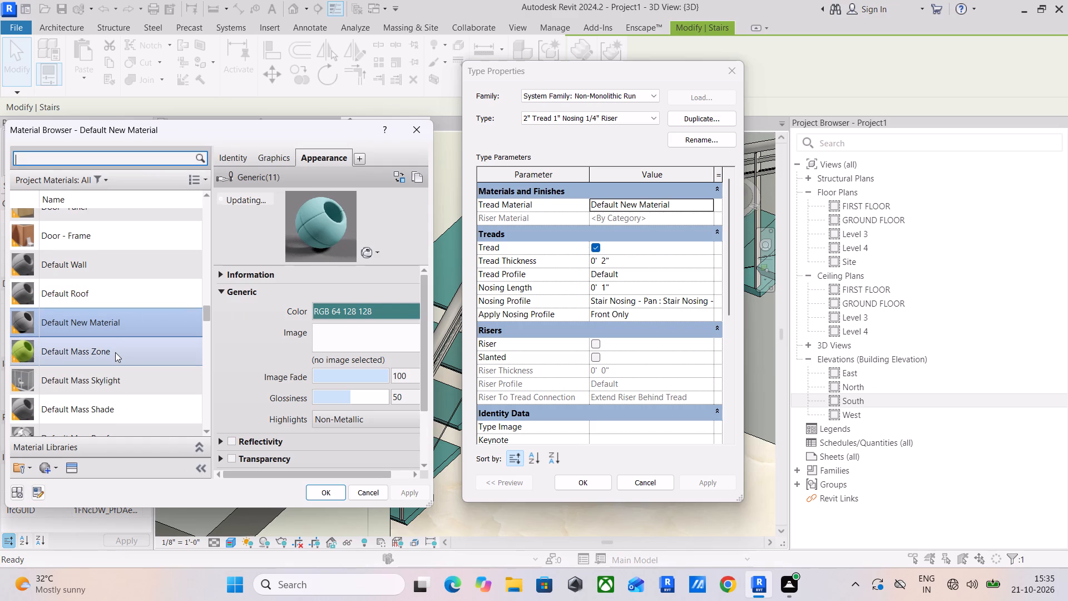
type("0 oliv")
key("e")
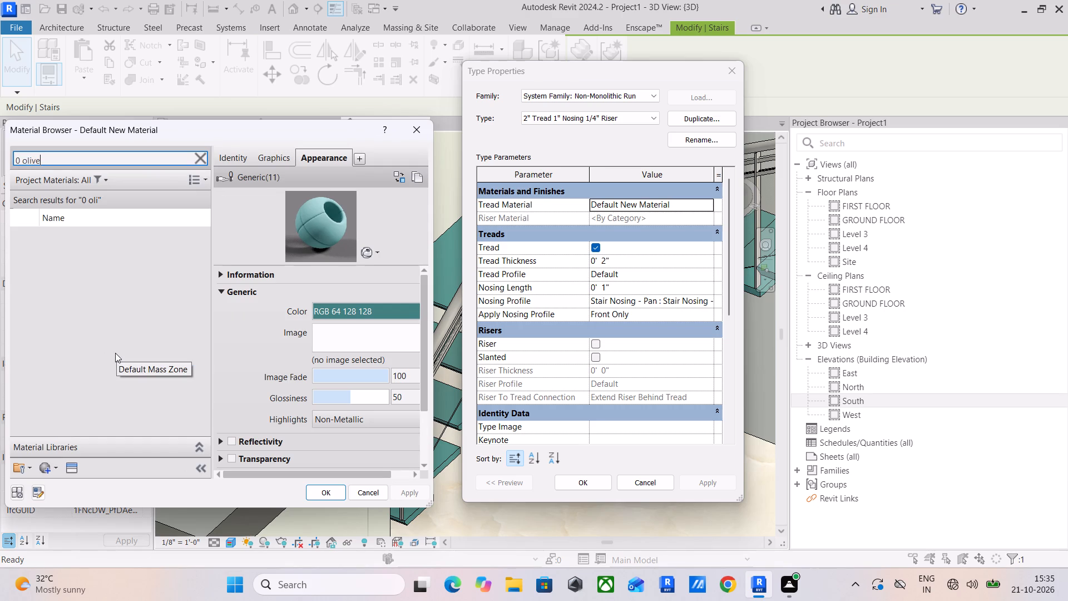
left_click(118, 270)
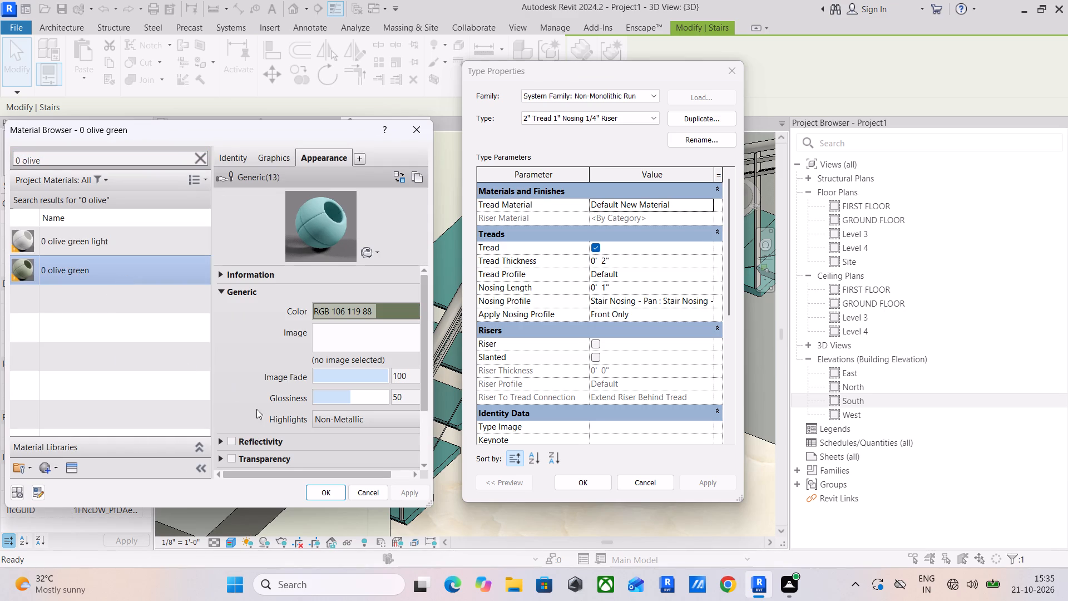
left_click(325, 492)
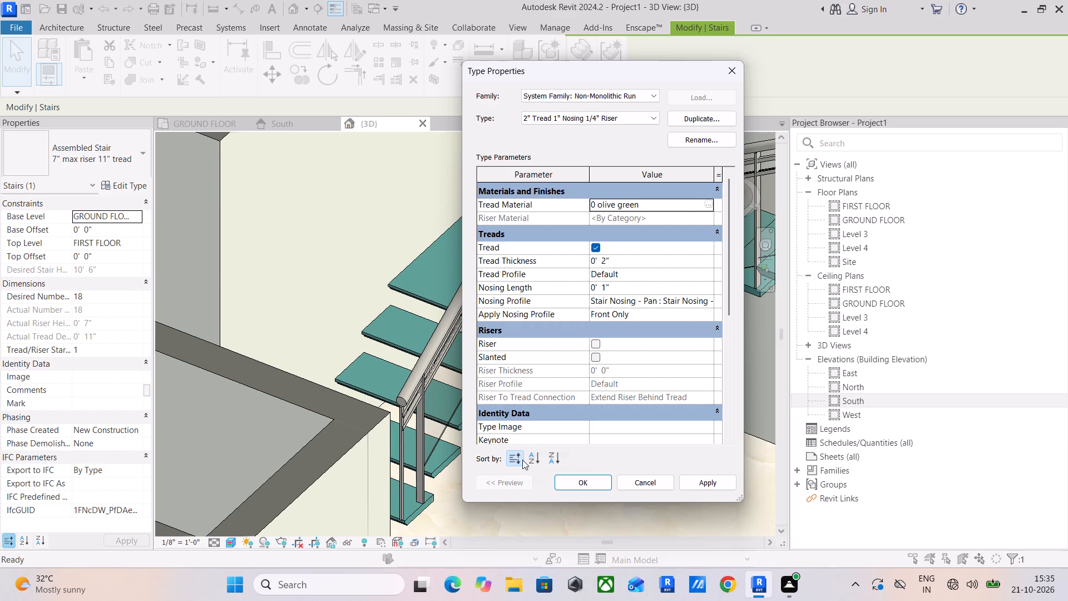
left_click(690, 481)
left_click(591, 484)
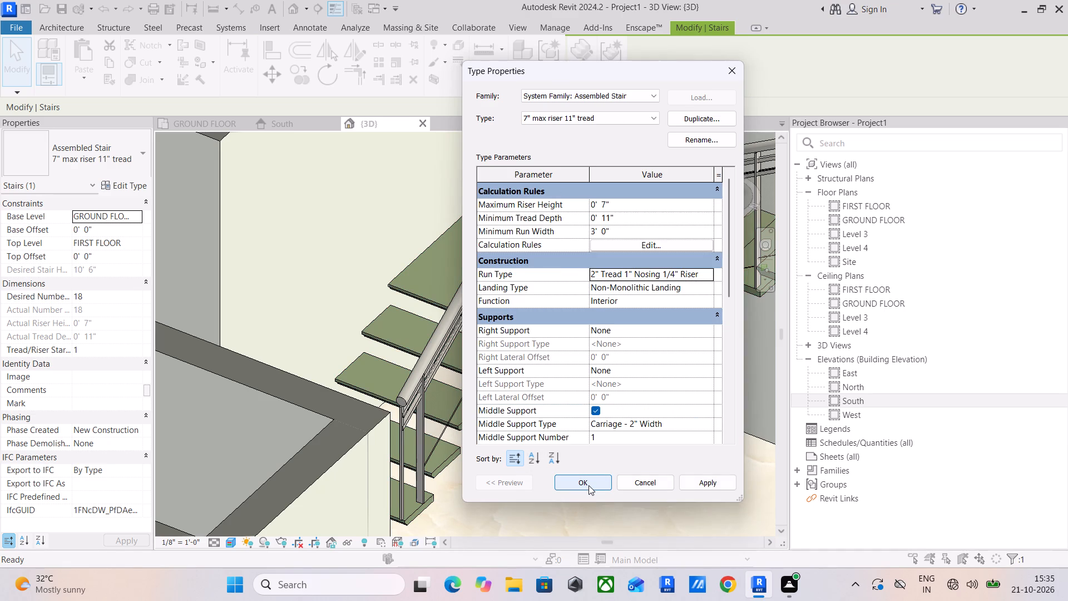
left_click(589, 485)
Set the material of the staircase's middle support type, Carriage - 2" Width, to 0 olive green light.
scroll(598, 475, "down", 2)
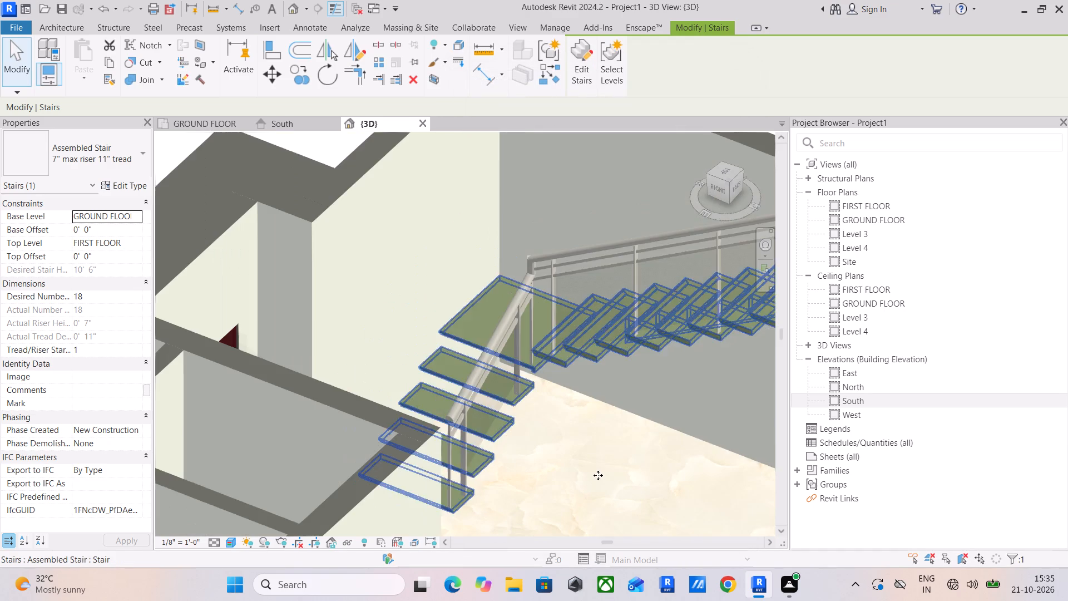
middle_click_drag(614, 462, 535, 415, "shift")
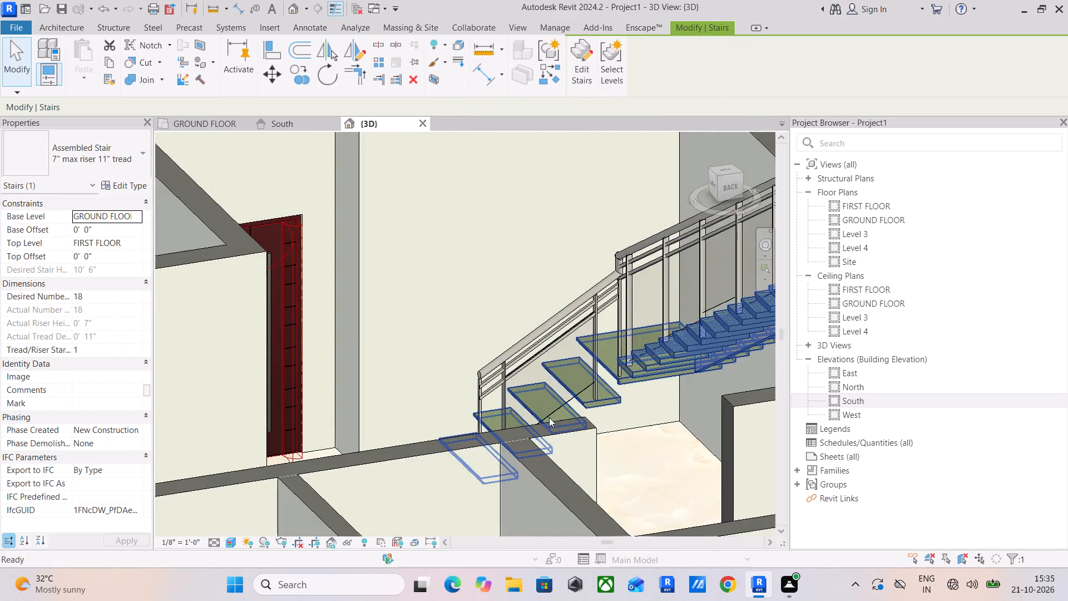
middle_click_drag(558, 417, 379, 406)
scroll(512, 346, "up", 4)
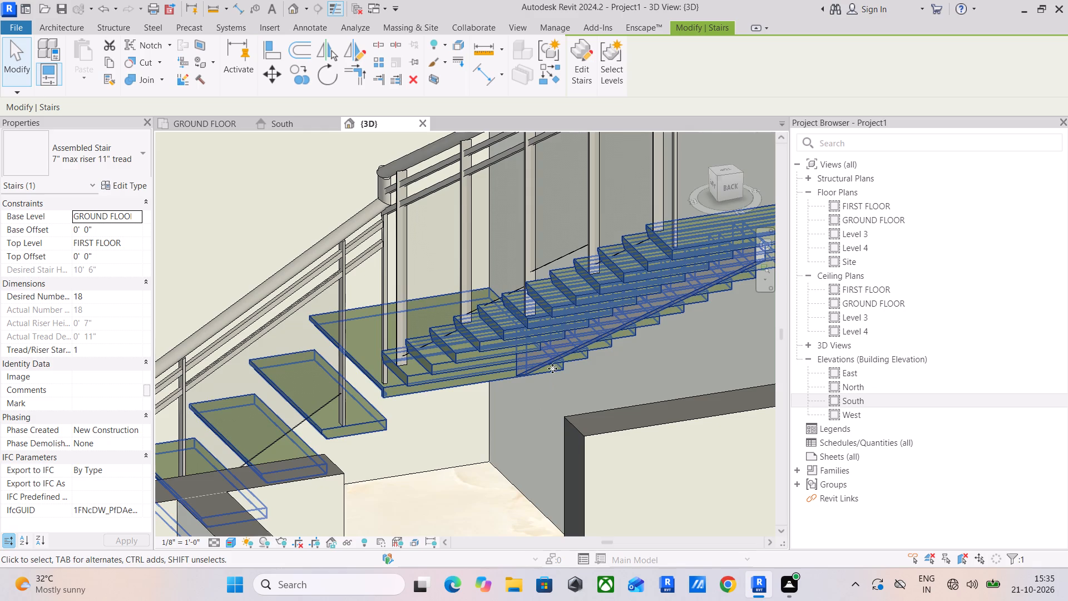
scroll(550, 359, "up", 4)
left_click(542, 371)
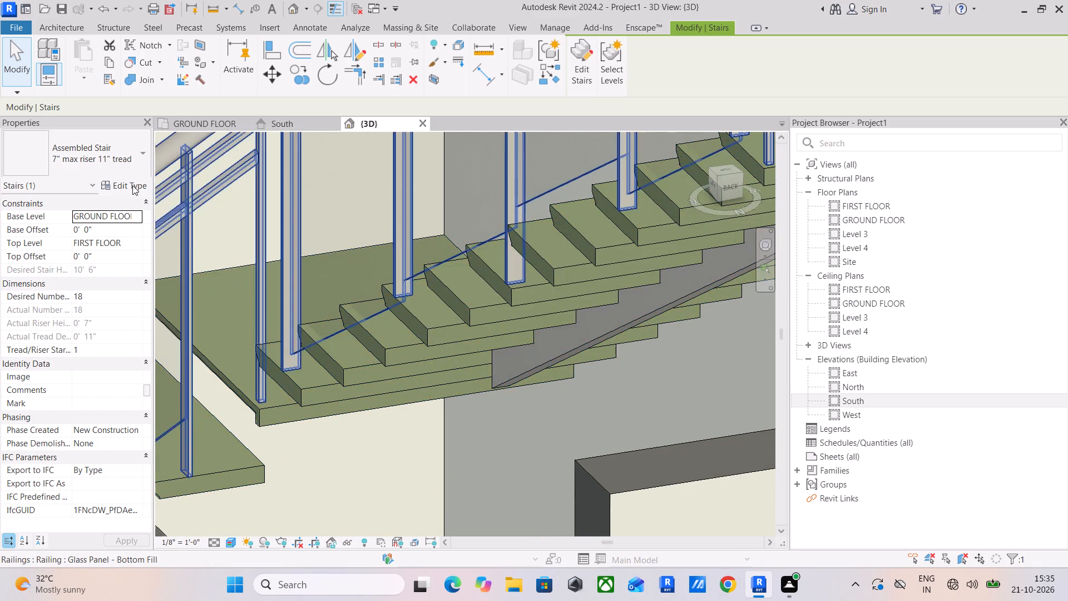
left_click(135, 183)
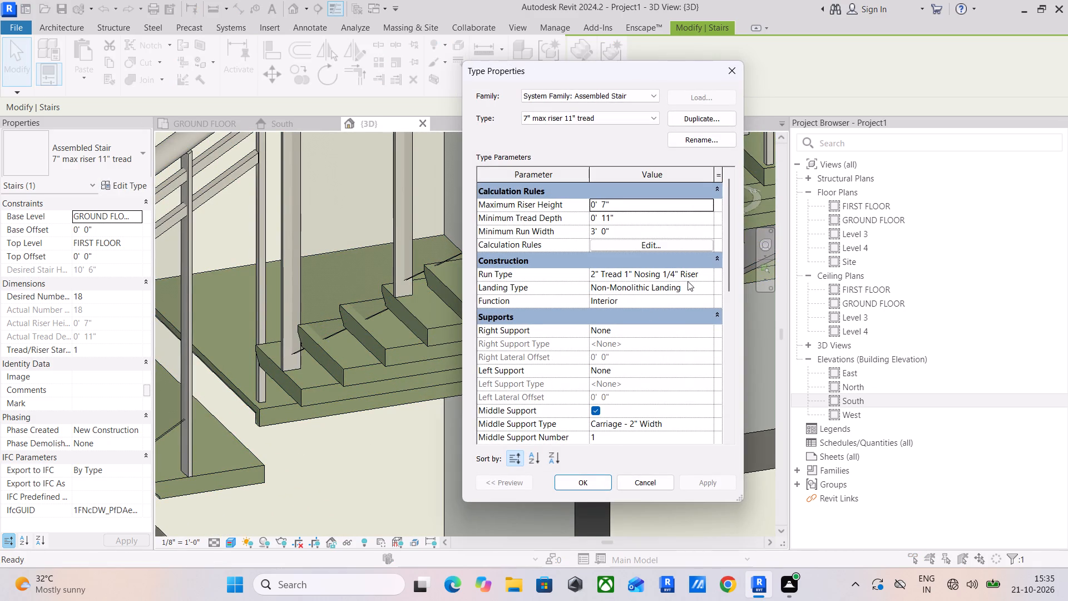
scroll(611, 385, "down", 2)
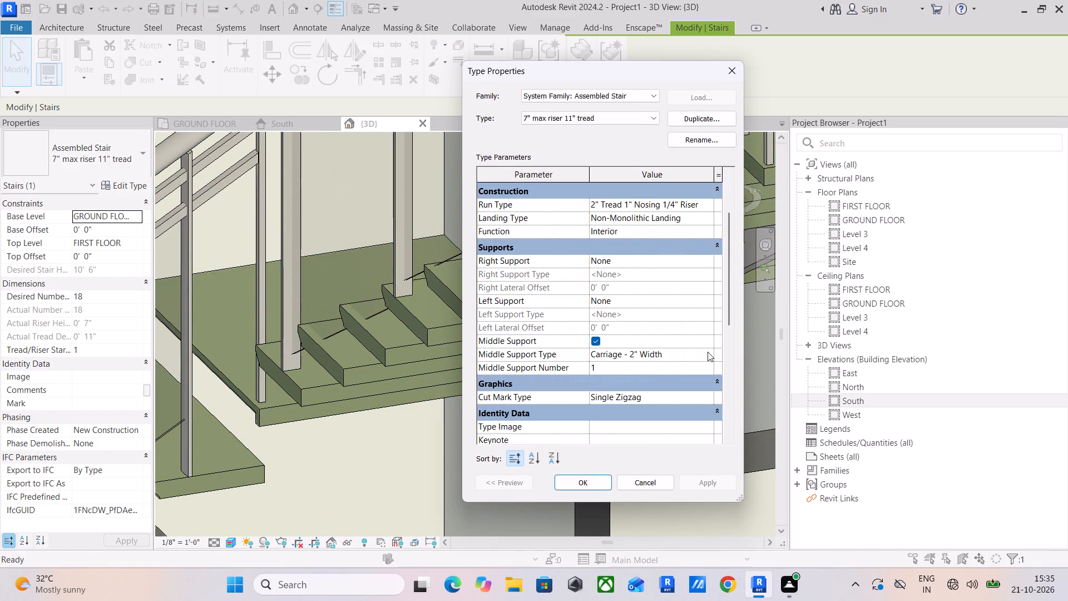
left_click(705, 352)
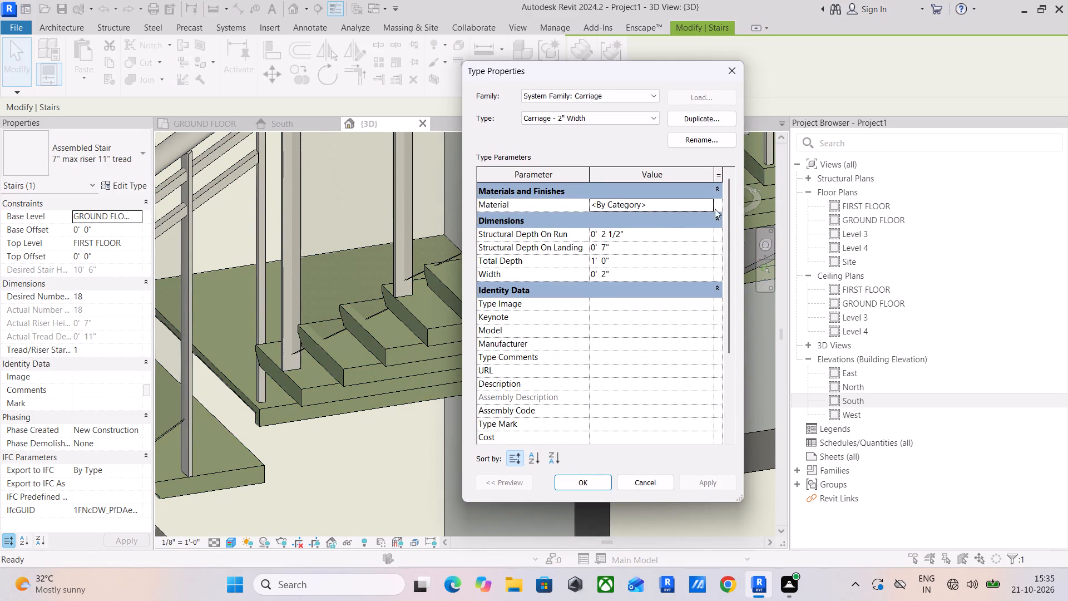
left_click(705, 200)
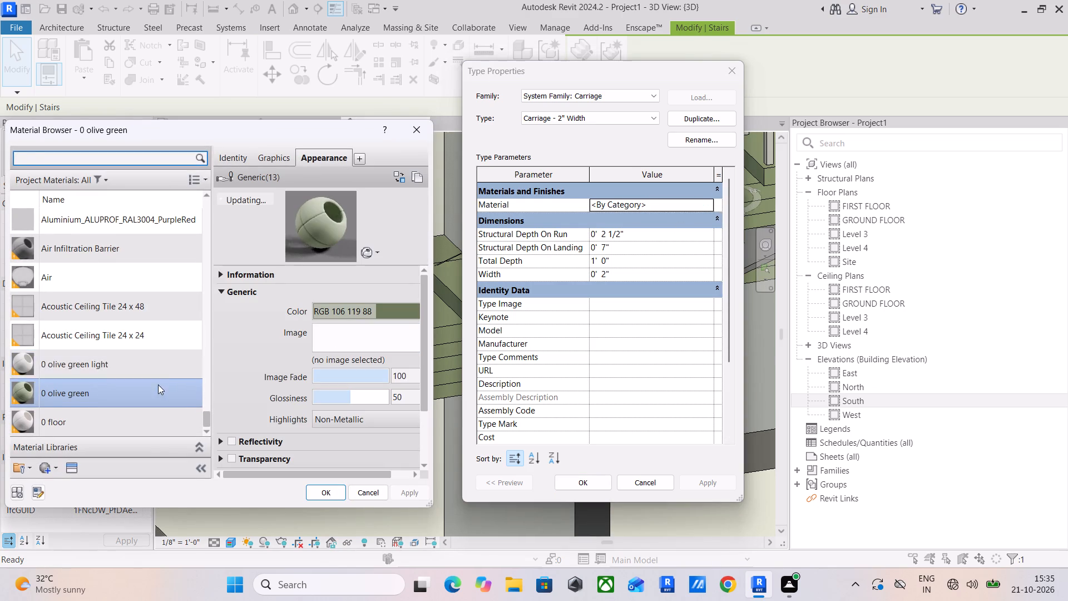
left_click(164, 364)
left_click(319, 493)
left_click(592, 480)
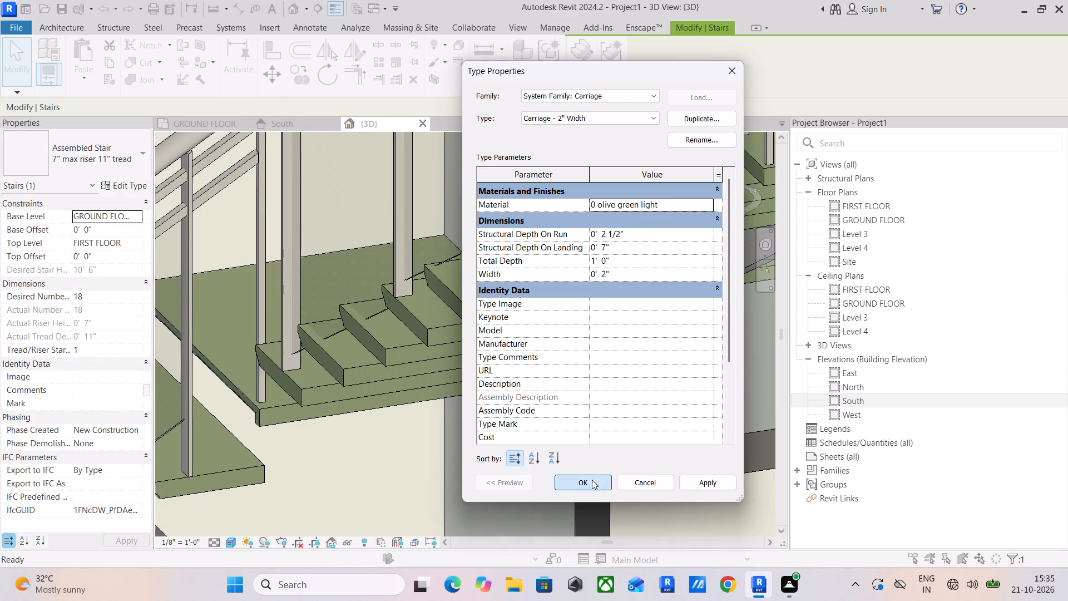
left_click(700, 483)
left_click(593, 484)
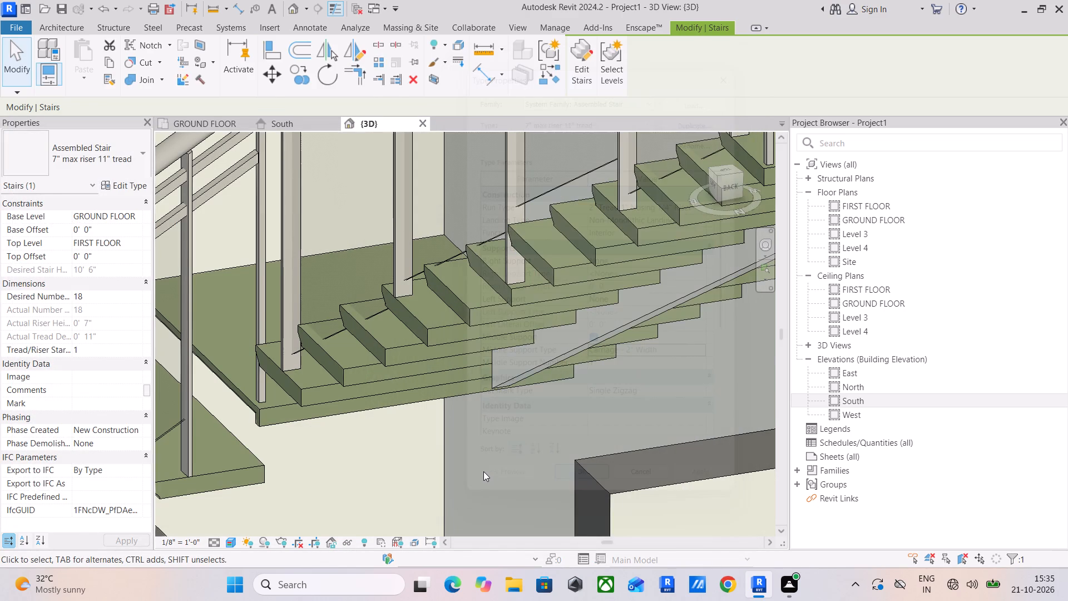
left_click(483, 471)
Set the material of the stair railing's top rail type, Elliptical - 1 1/2" x 1 1/8", to 0 olive green.
scroll(483, 471, "down", 3)
scroll(399, 450, "down", 2)
middle_click_drag(390, 465, 421, 483, "shift")
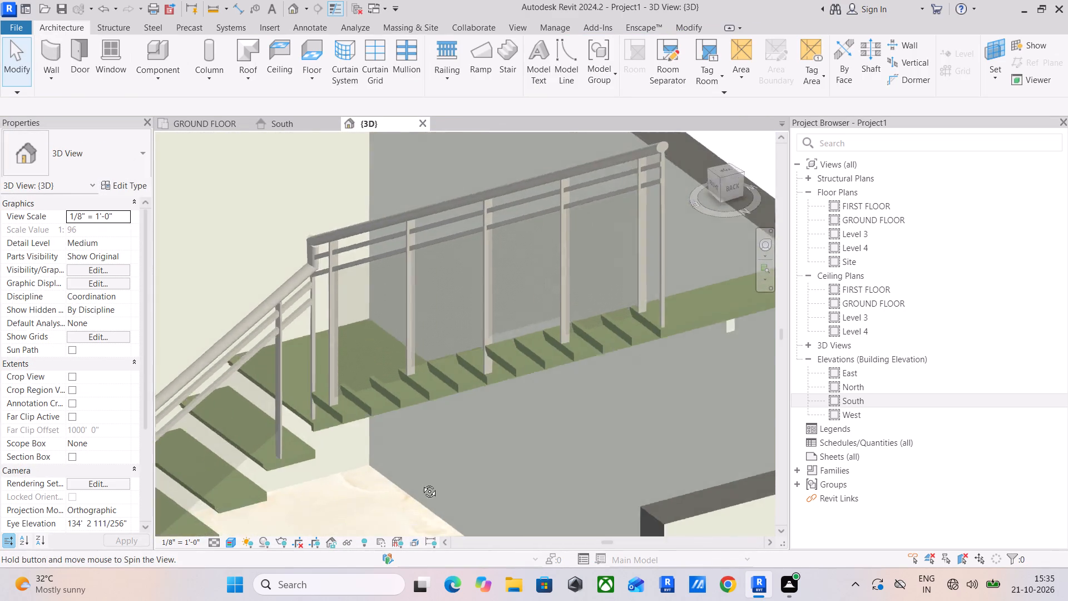
middle_click_drag(421, 483, 507, 492, "shift")
middle_click_drag(523, 417, 645, 356)
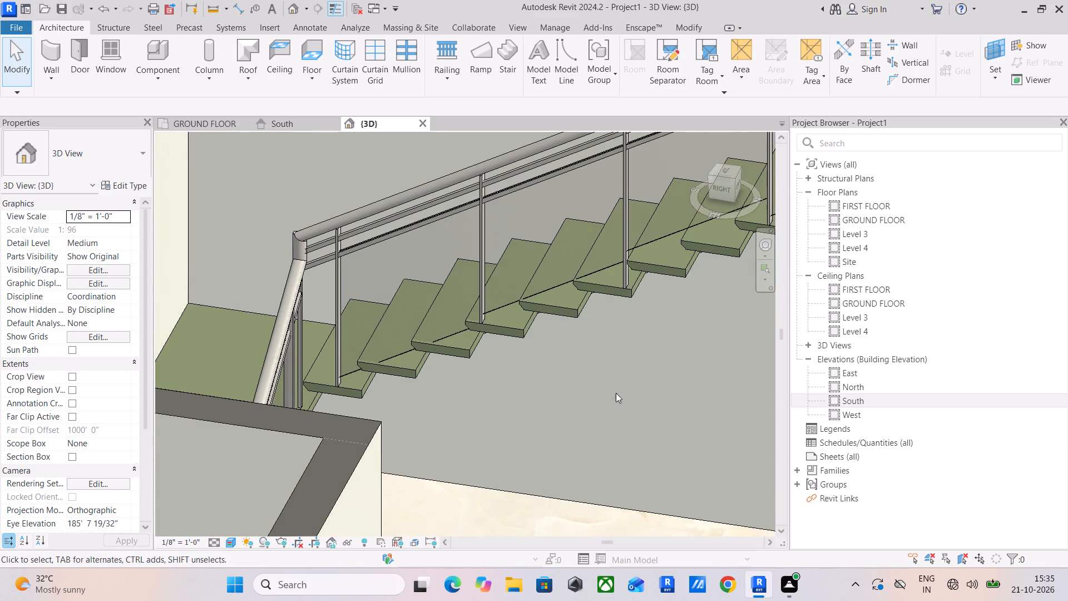
middle_click_drag(612, 397, 505, 431)
left_click(318, 270)
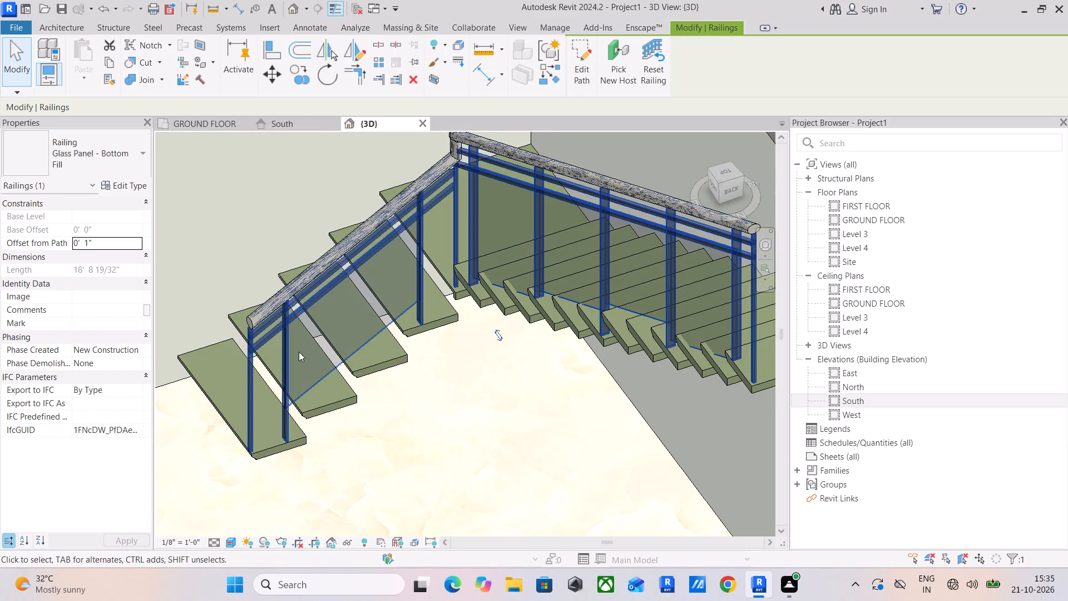
left_click(135, 191)
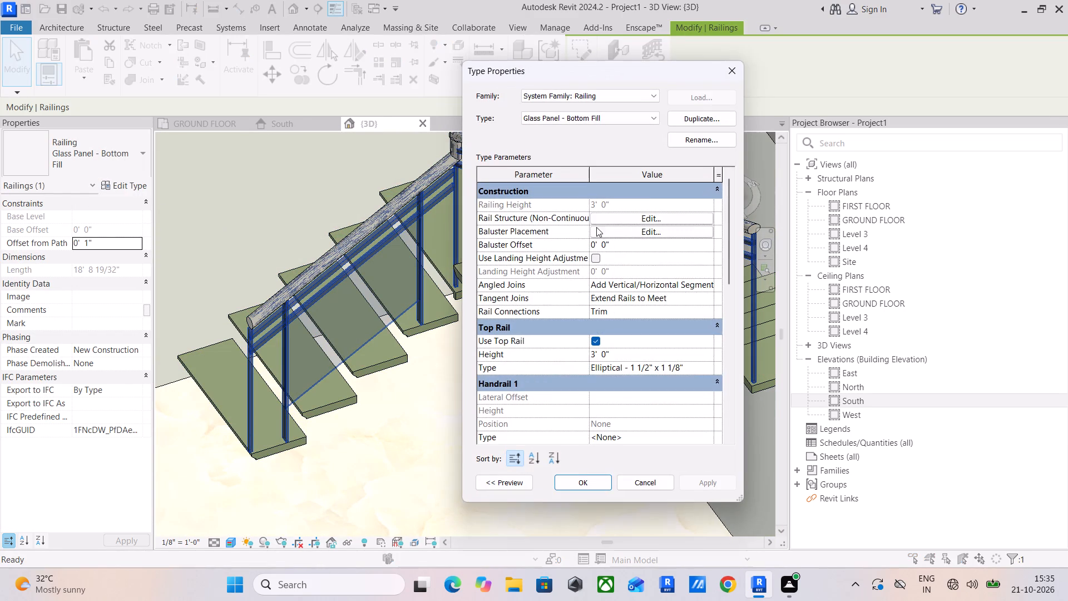
left_click(709, 284)
left_click(709, 284)
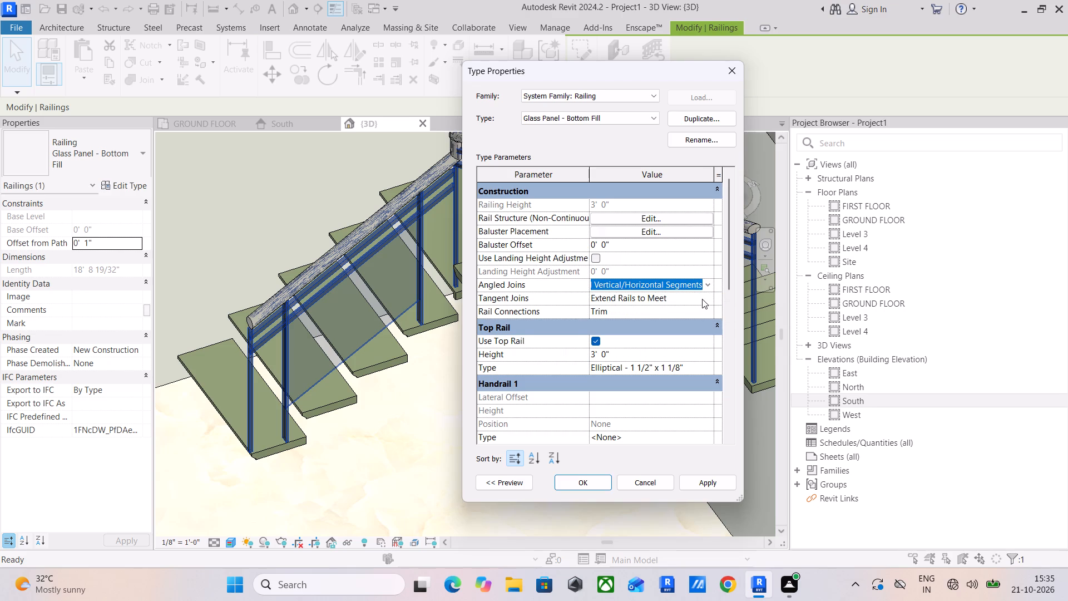
left_click(706, 366)
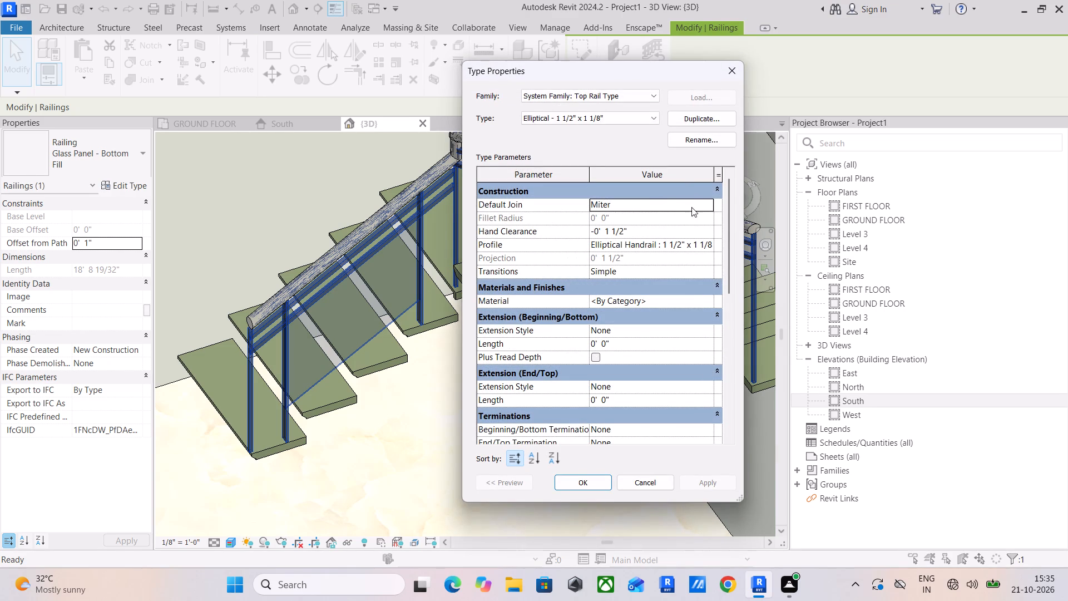
left_click(708, 298)
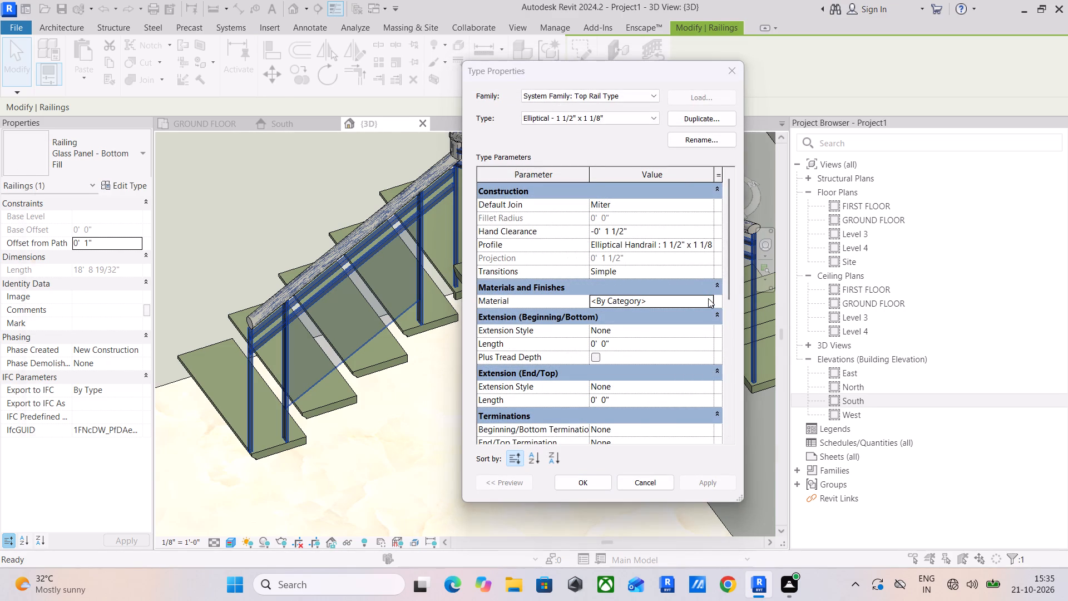
left_click(130, 388)
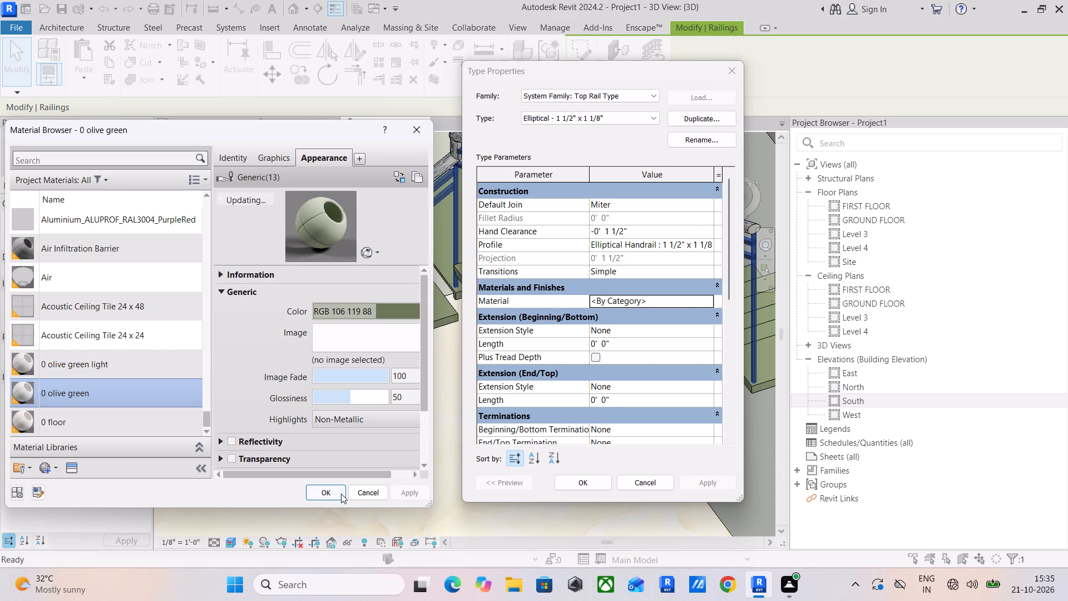
left_click(318, 494)
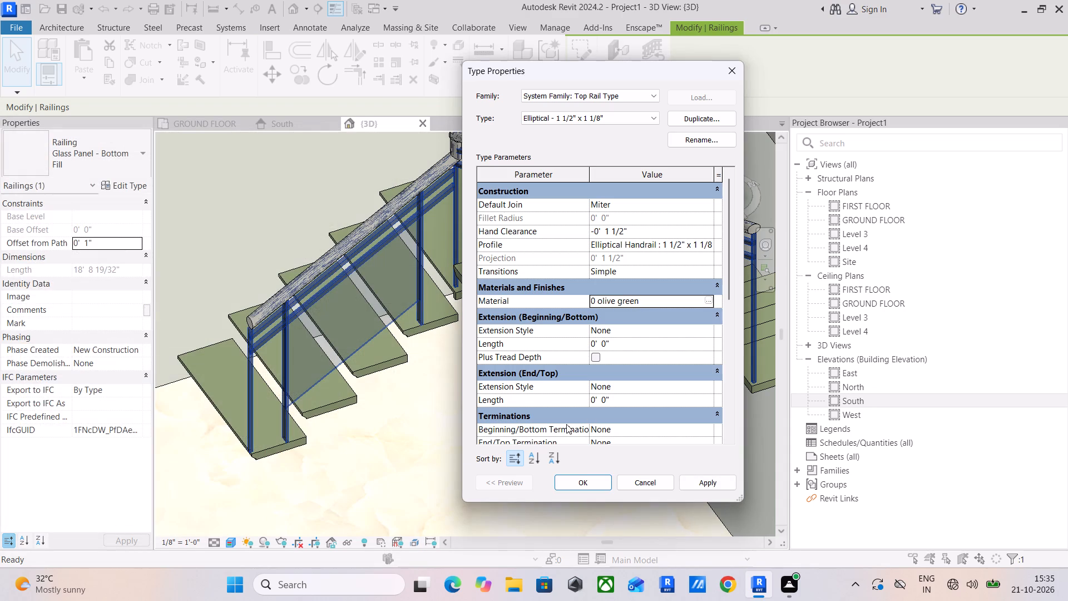
scroll(651, 346, "down", 4)
scroll(655, 356, "up", 3)
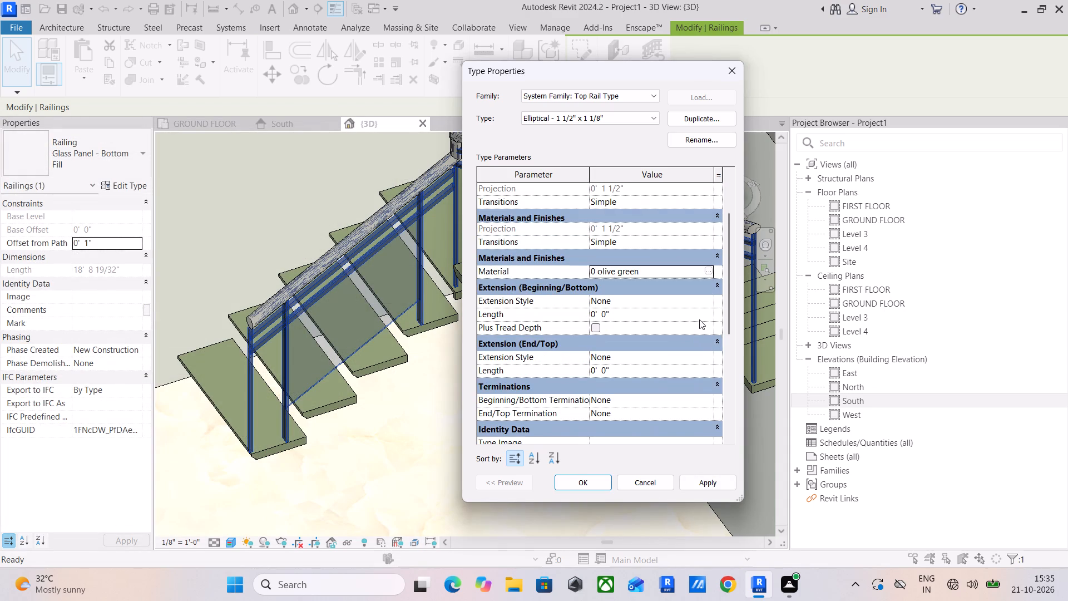
left_click(695, 481)
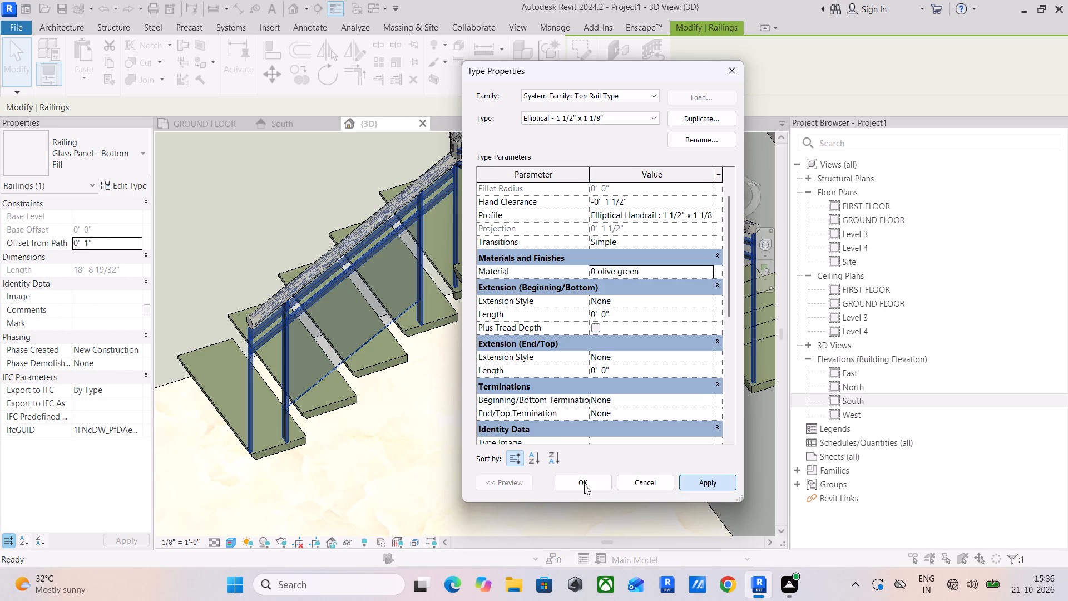
left_click(577, 484)
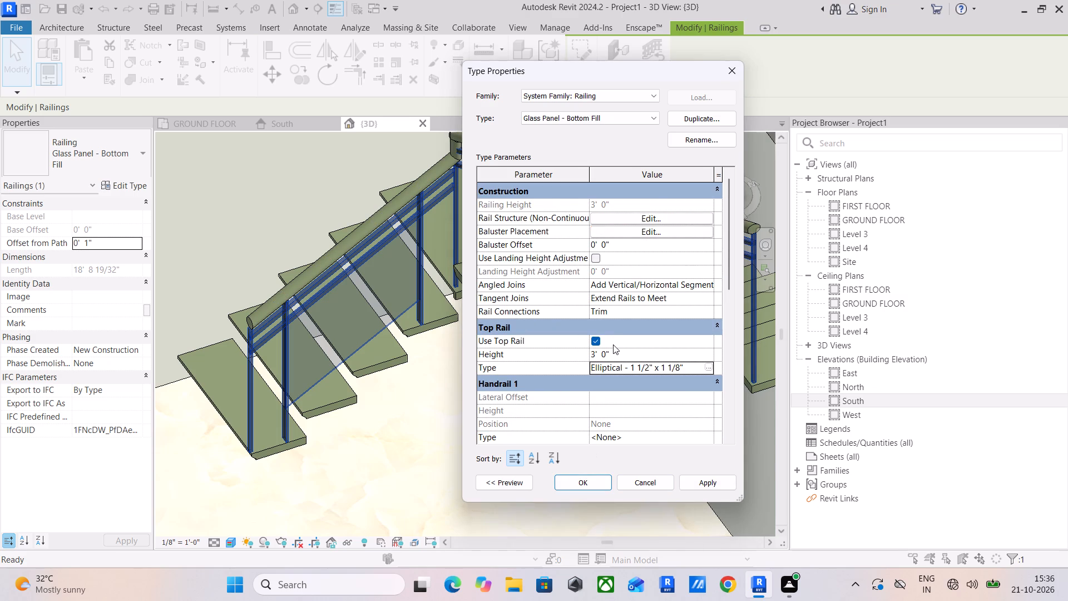
Set the railing's Handrail 1 to the Circular - 1 1/2" type with the 0 olive green light material.
scroll(613, 344, "down", 3)
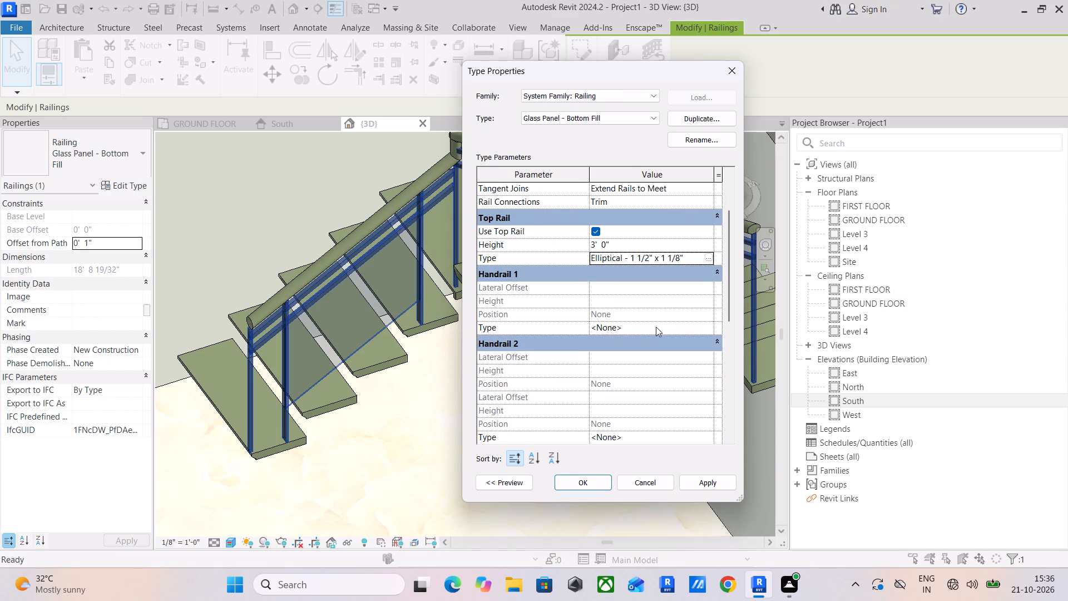
left_click(699, 325)
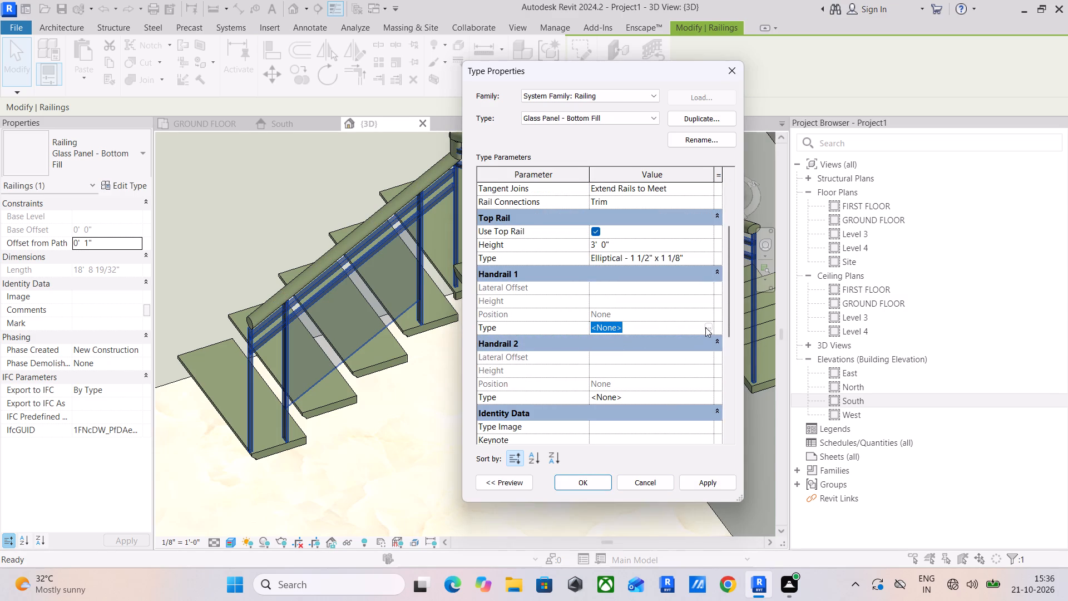
left_click(705, 327)
left_click(710, 312)
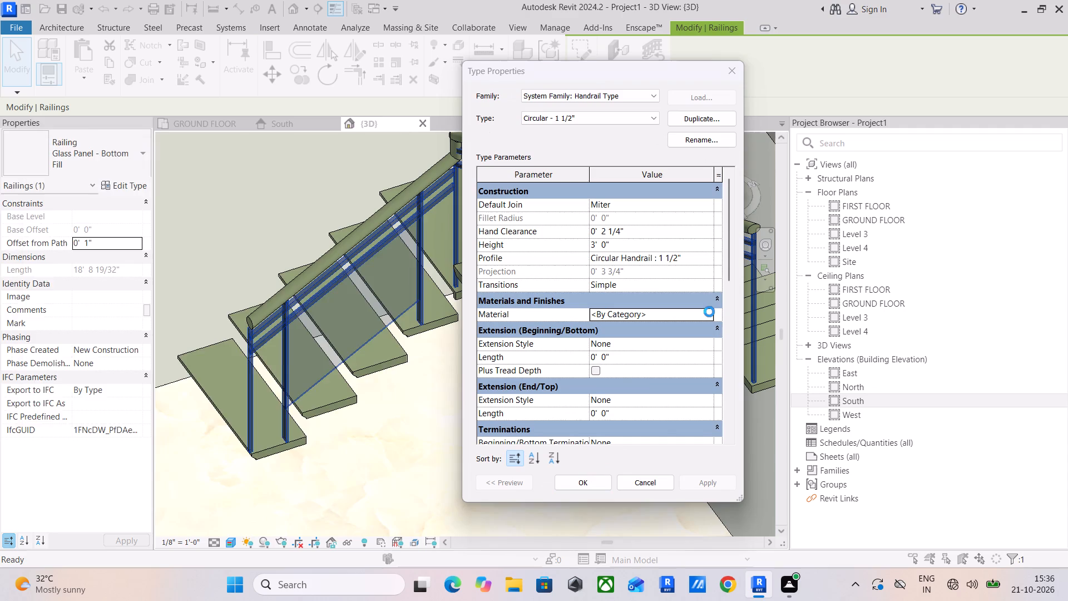
left_click(122, 420)
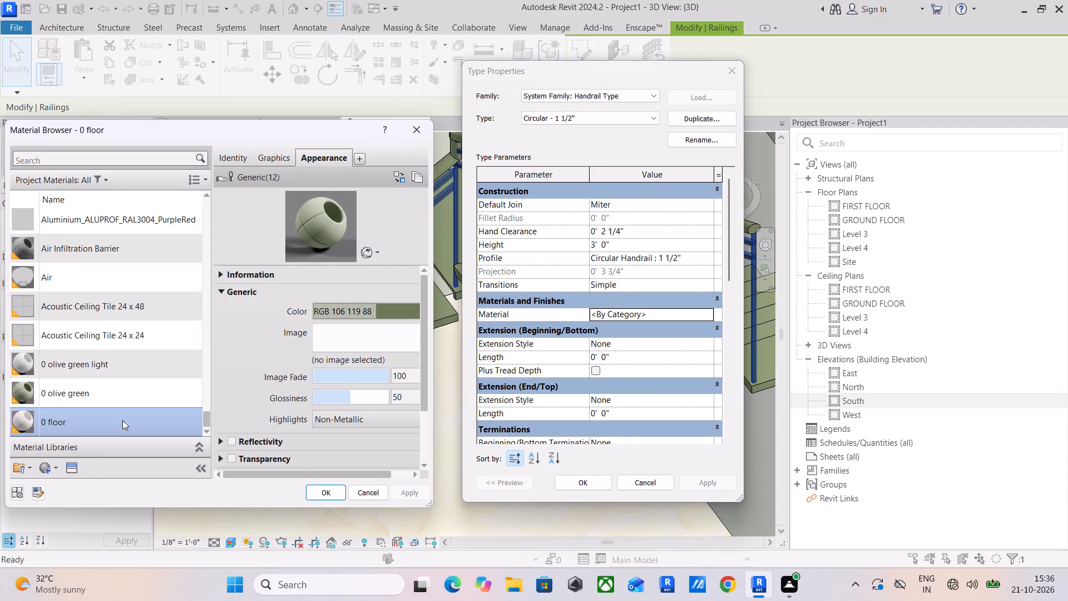
left_click(133, 368)
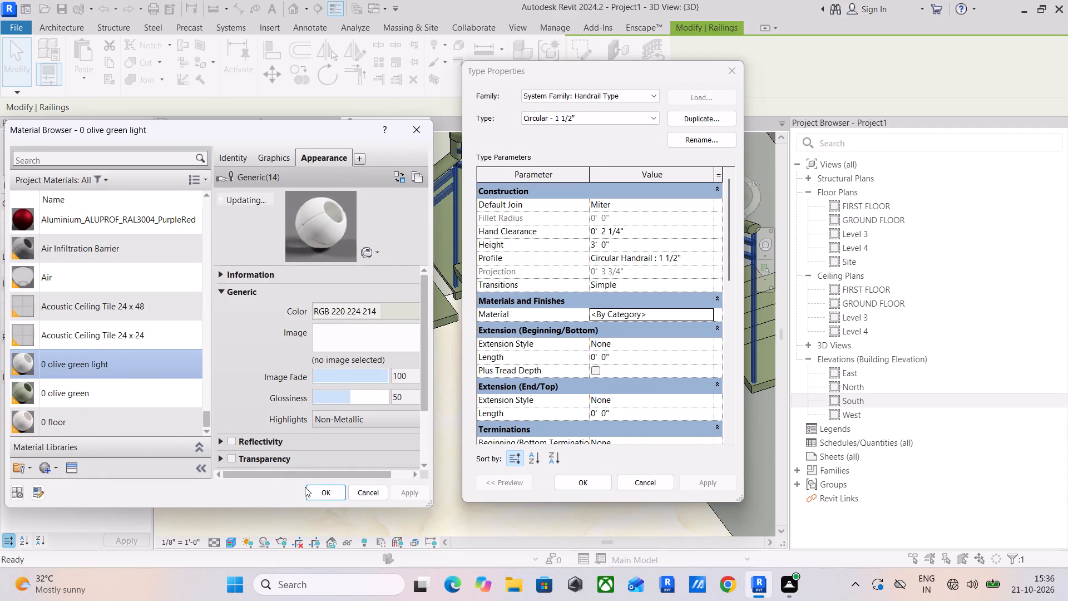
left_click(316, 491)
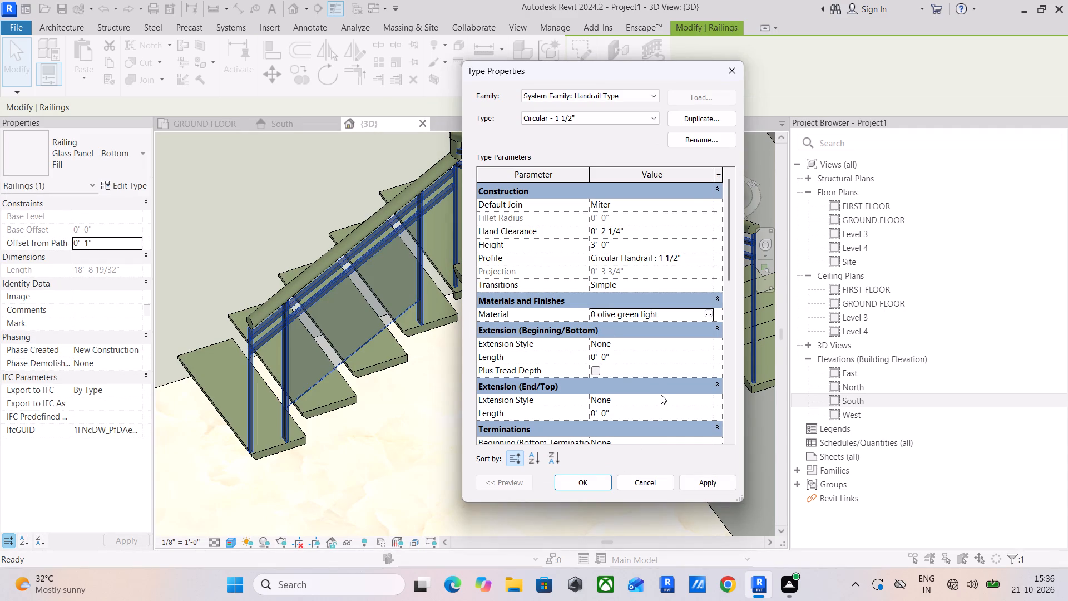
scroll(676, 401, "down", 2)
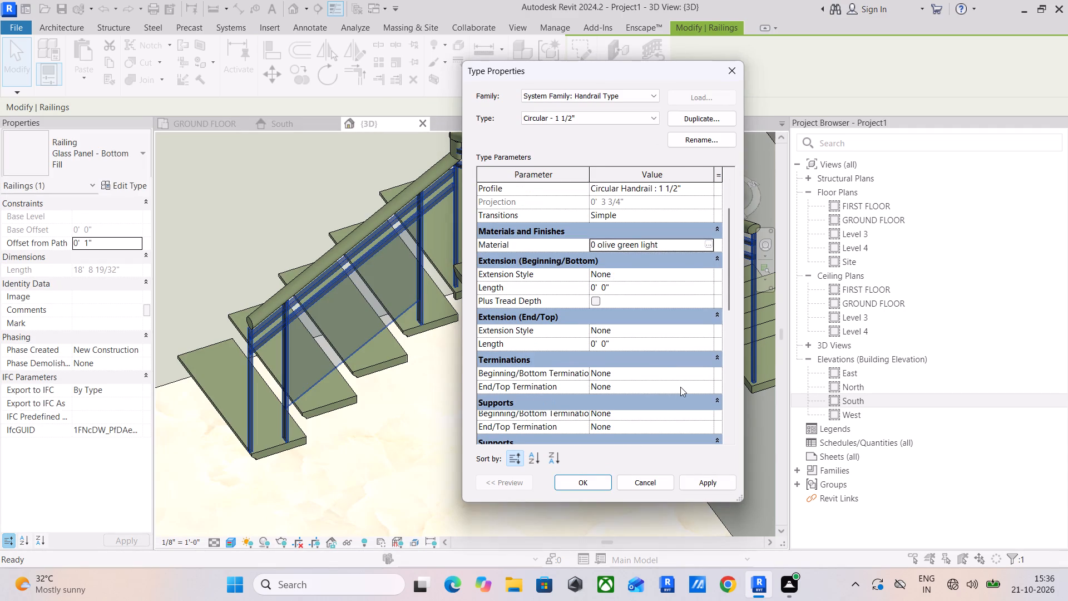
left_click(708, 330)
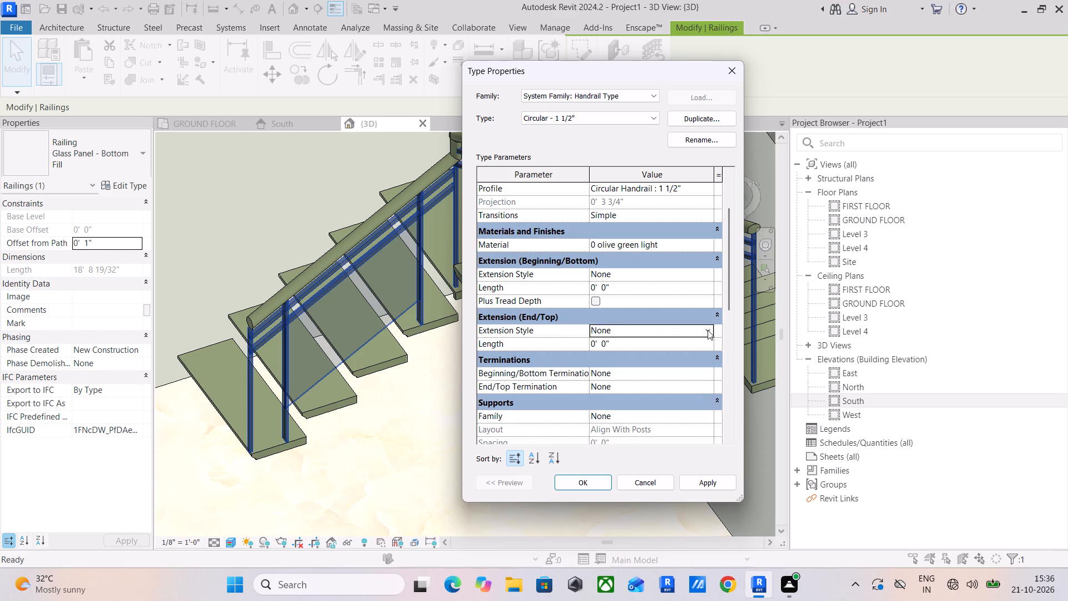
left_click(708, 330)
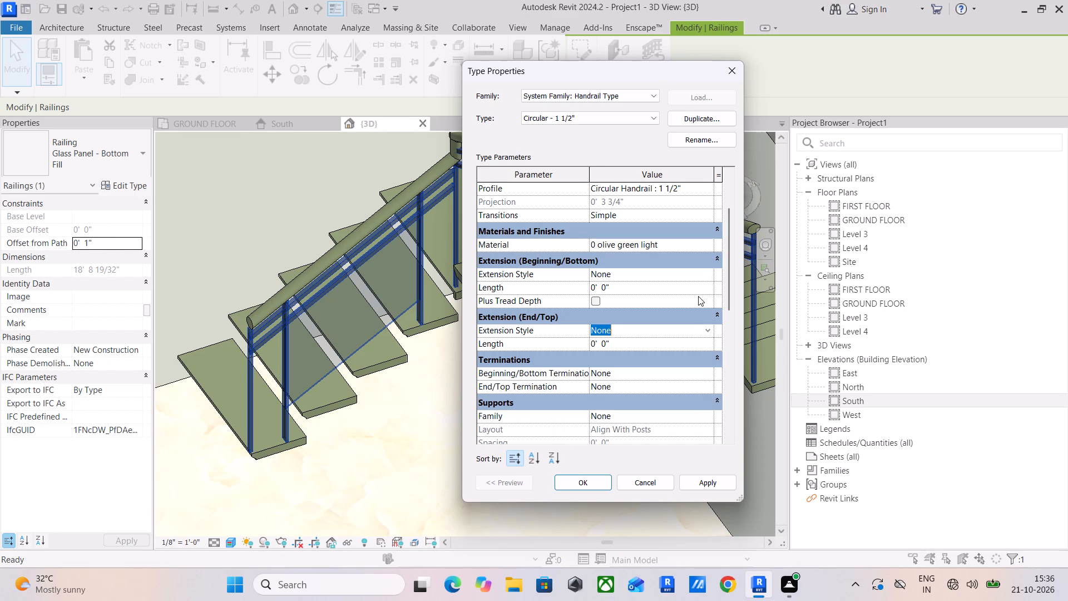
left_click(586, 484)
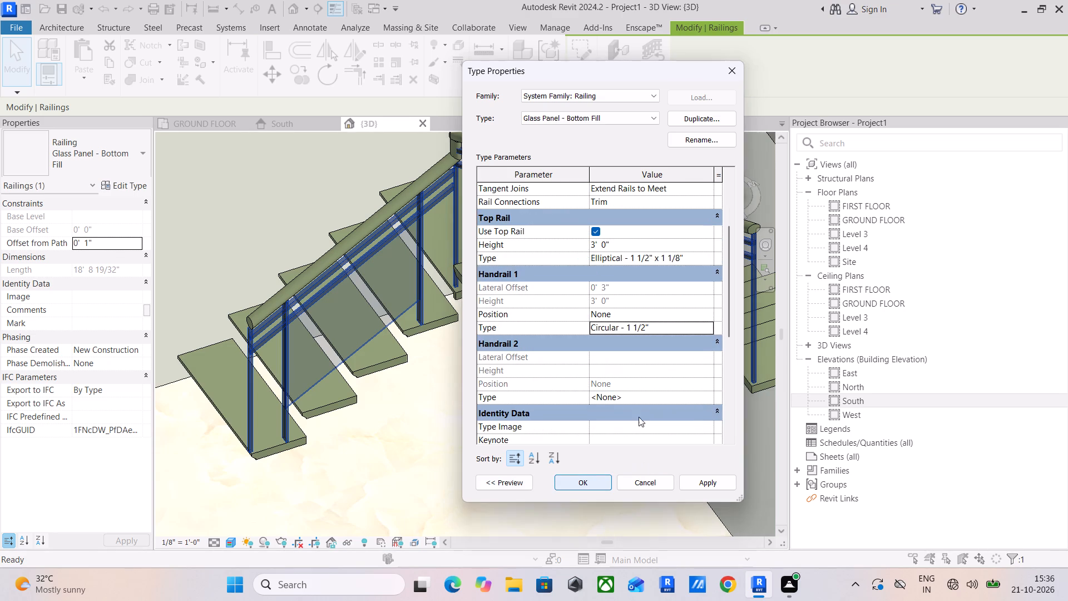
Set Handrail 2 of the Glass Panel - Bottom Fill railing type to Circular - 1 1/2" and apply the railing changes.
left_click(705, 399)
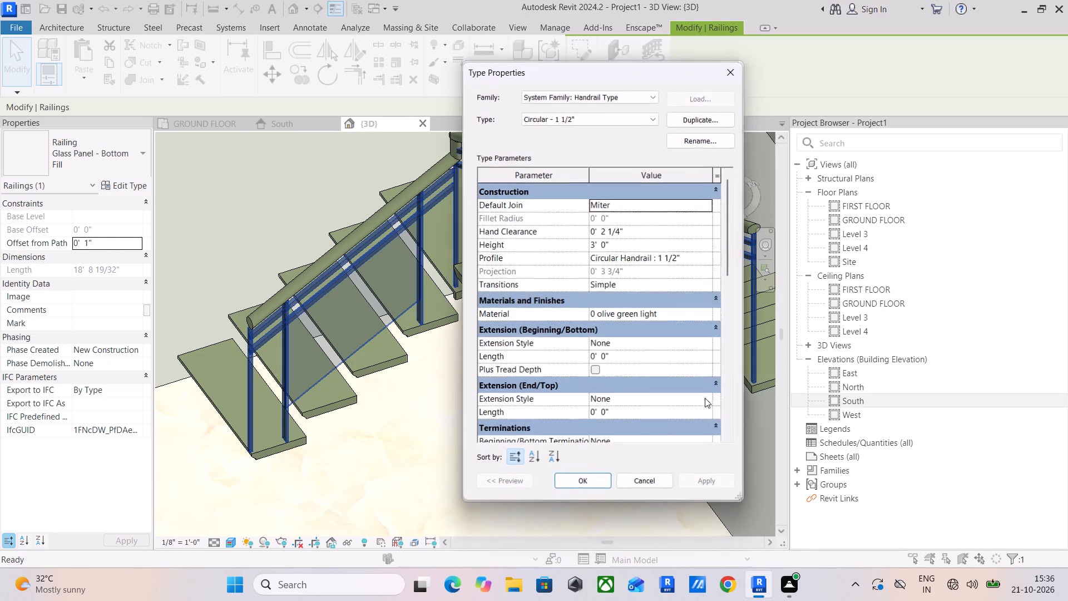
left_click(598, 480)
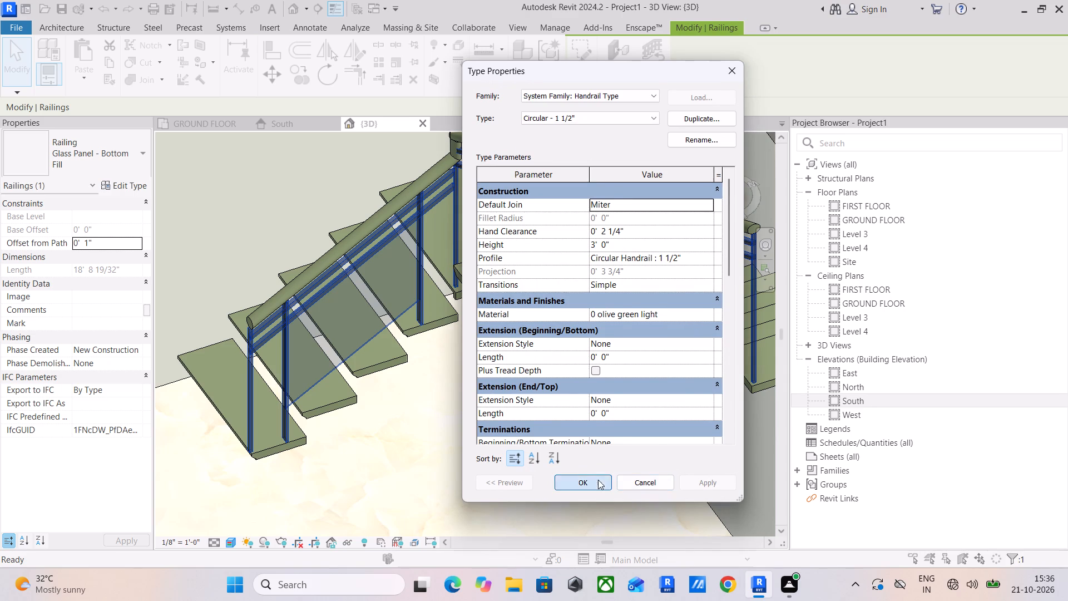
left_click(690, 481)
left_click(569, 480)
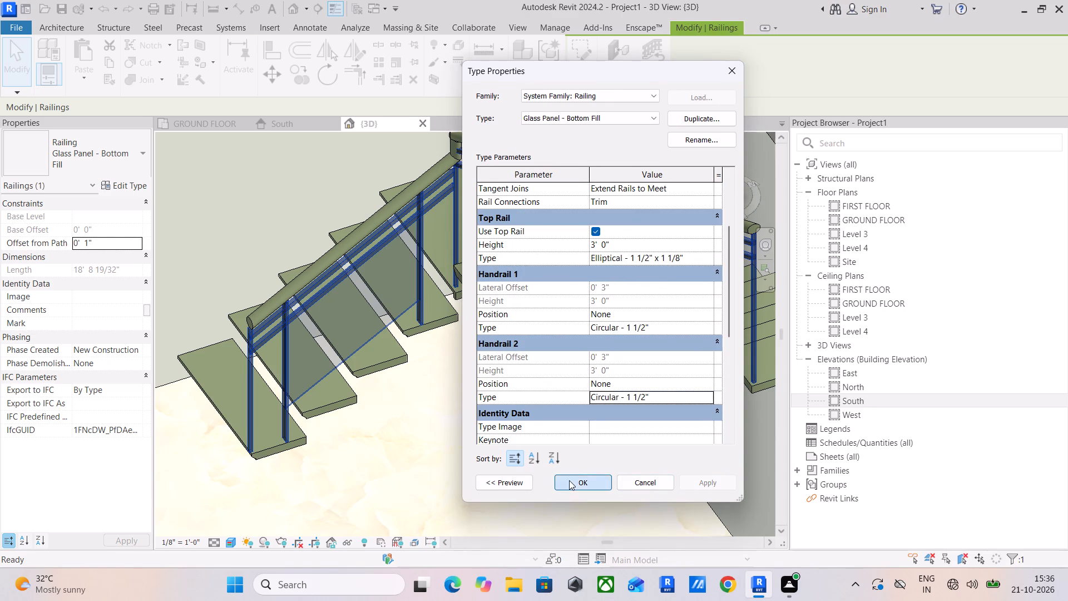
left_click(523, 446)
Examine the stair railing, treads and surrounding ground floor interior in 3D from several angles.
scroll(264, 356, "up", 5)
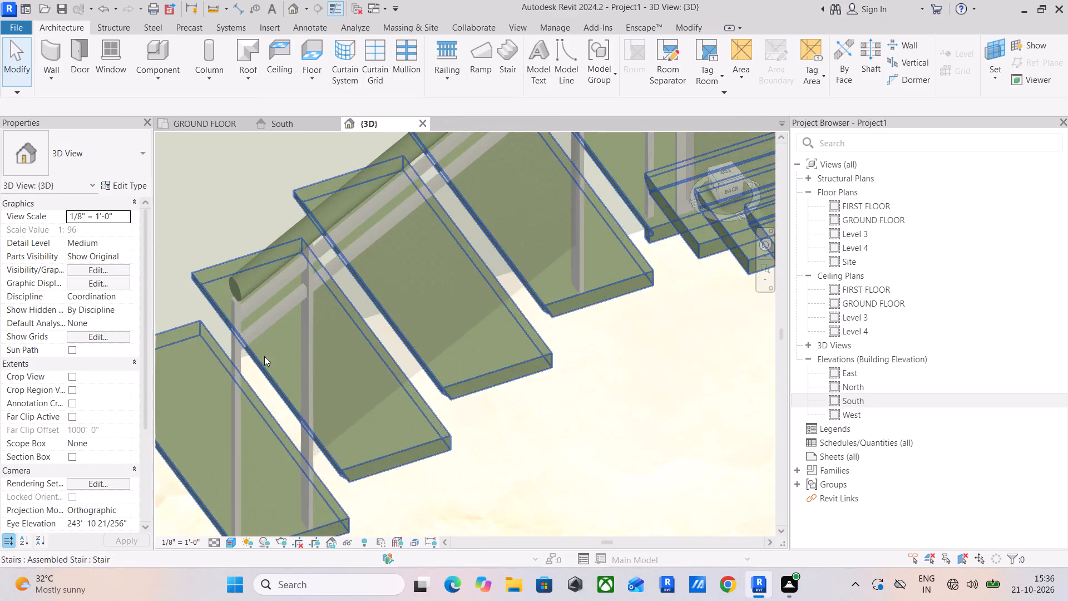
scroll(260, 349, "up", 4)
scroll(249, 367, "down", 4)
scroll(329, 425, "down", 5)
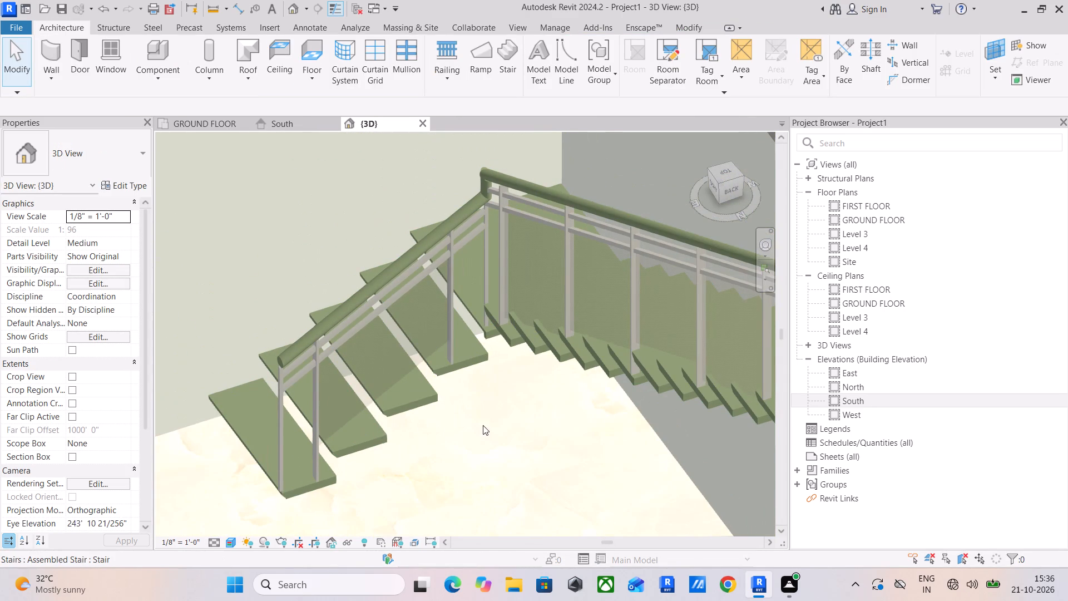
scroll(486, 437, "down", 2)
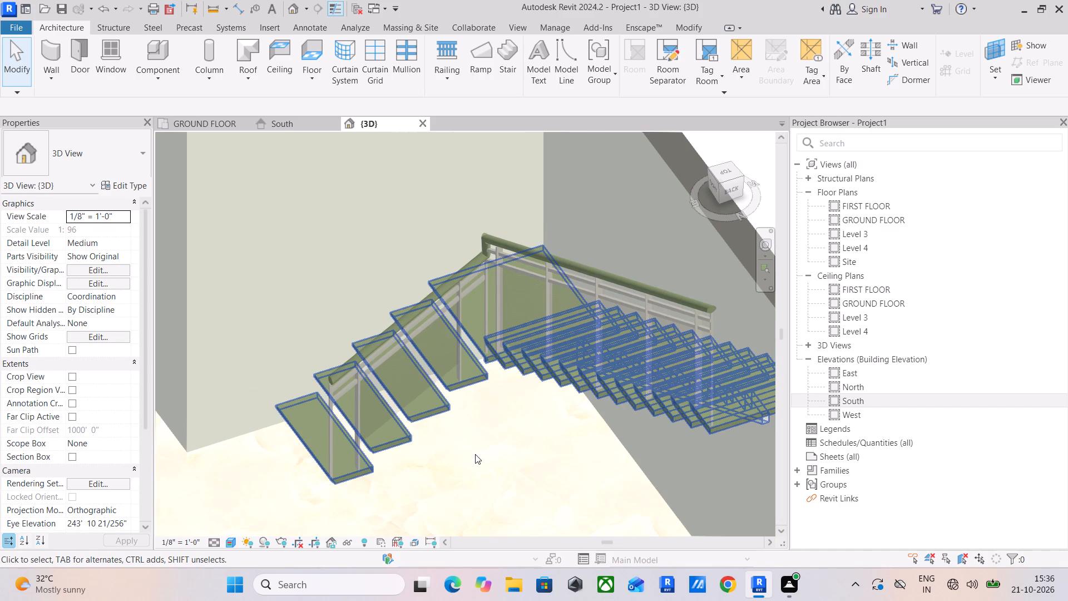
middle_click_drag(475, 454, 542, 357, "shift")
middle_click_drag(543, 352, 491, 396)
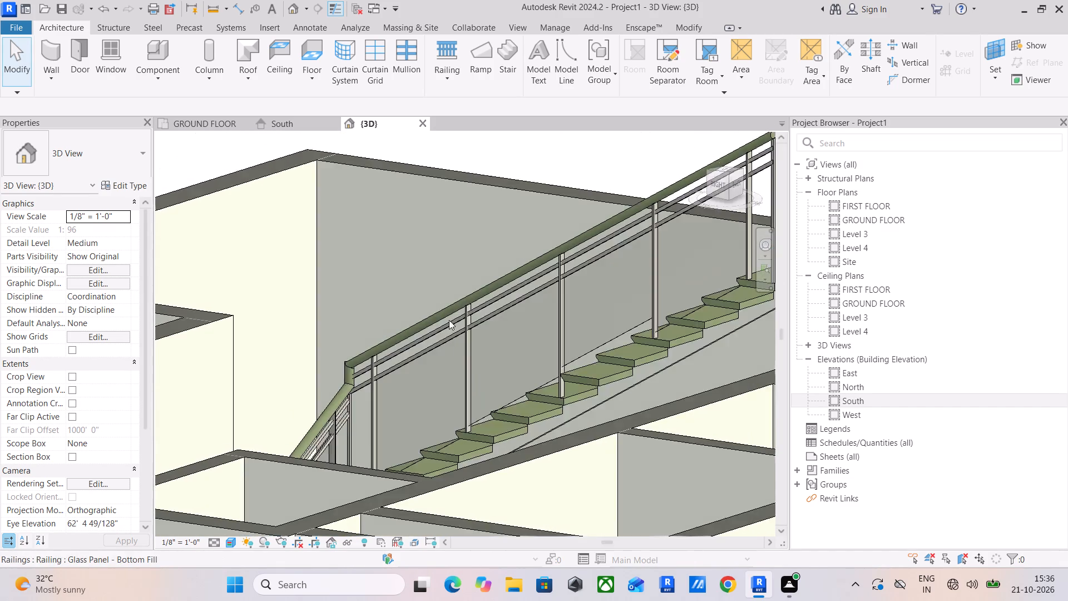
scroll(447, 307, "up", 5)
scroll(500, 329, "up", 5)
scroll(502, 334, "down", 11)
middle_click_drag(549, 371, 240, 418, "shift")
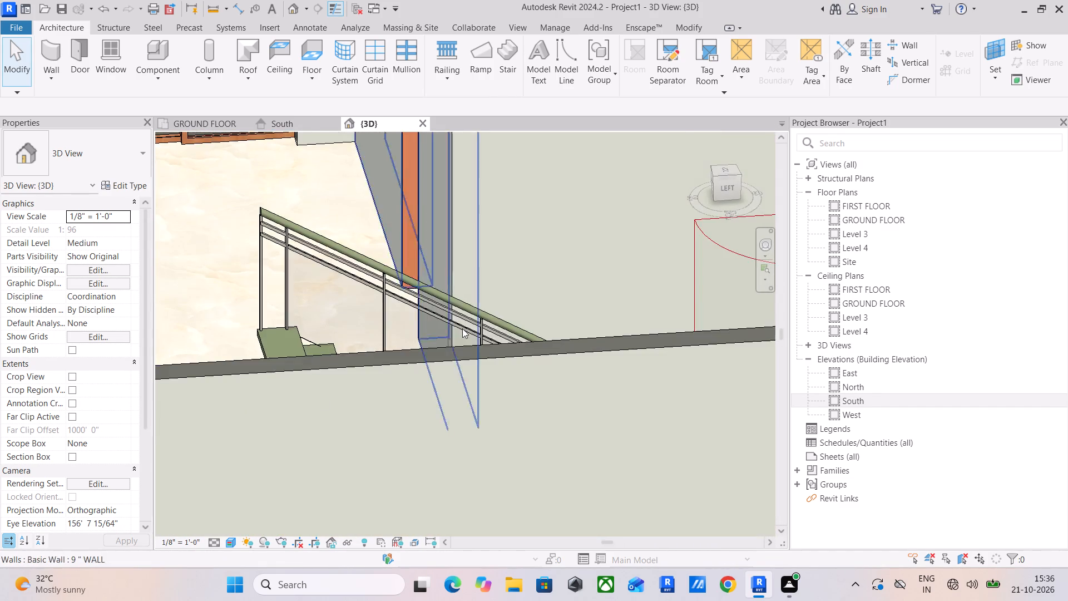
scroll(468, 324, "down", 3)
middle_click_drag(543, 303, 240, 313, "shift")
scroll(610, 376, "down", 4)
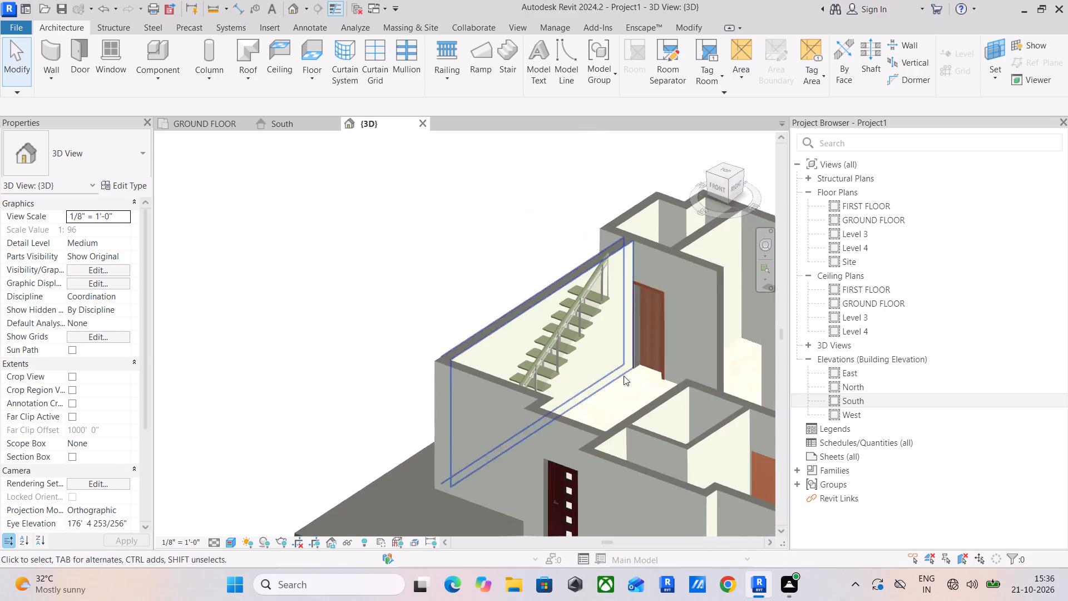
middle_click_drag(715, 375, 535, 409)
middle_click_drag(589, 393, 563, 430, "shift")
middle_click_drag(566, 430, 578, 351)
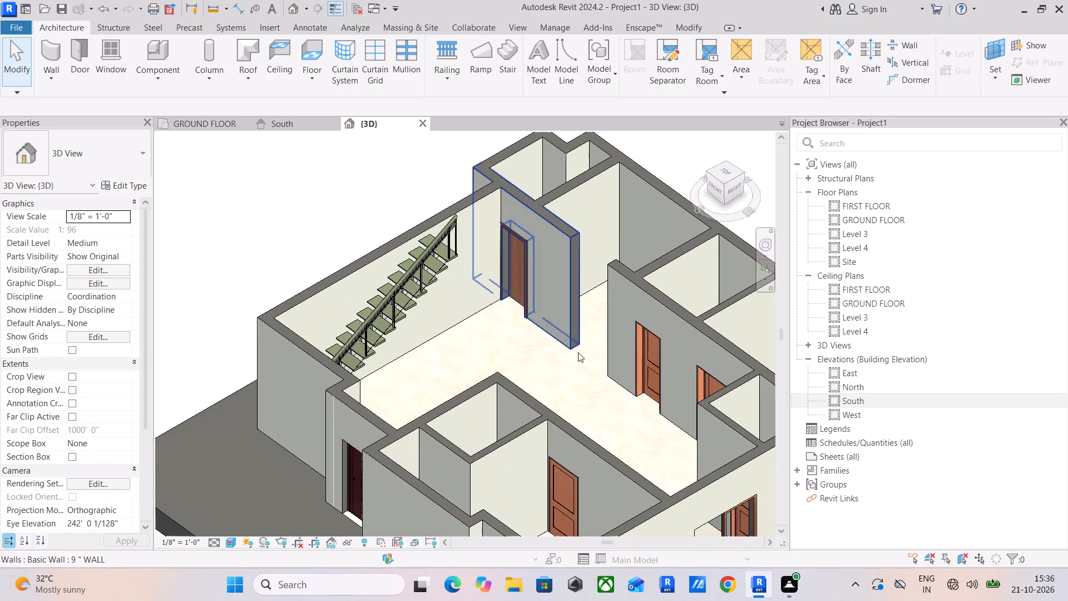
On the ground floor plan, start placing a component and load the Brown sofa 9 x 2 family from the Sofa sets folder.
left_click(203, 126)
scroll(425, 246, "down", 3)
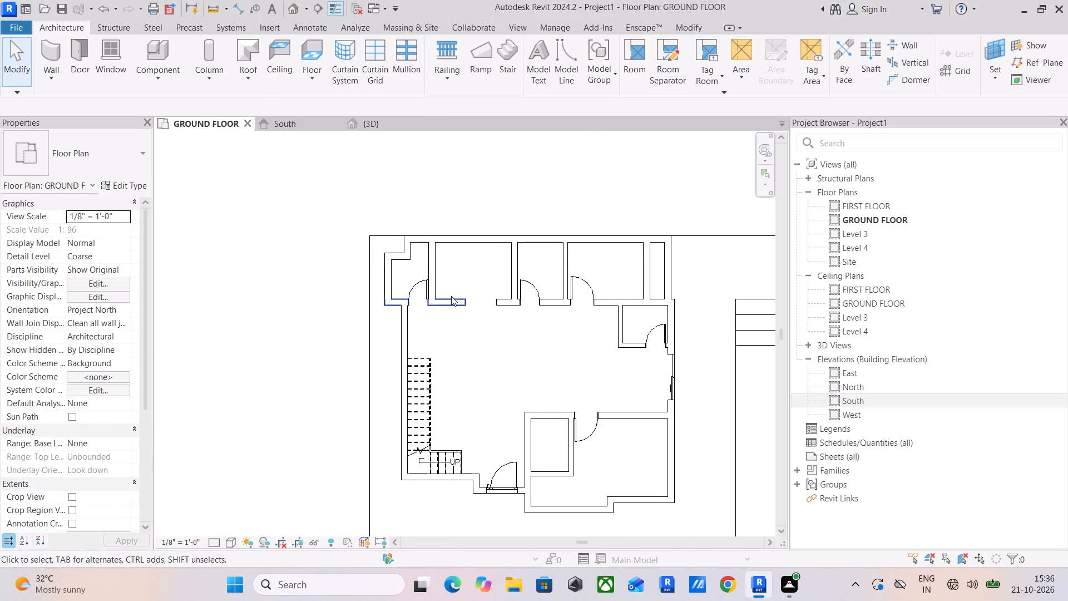
middle_click(394, 296)
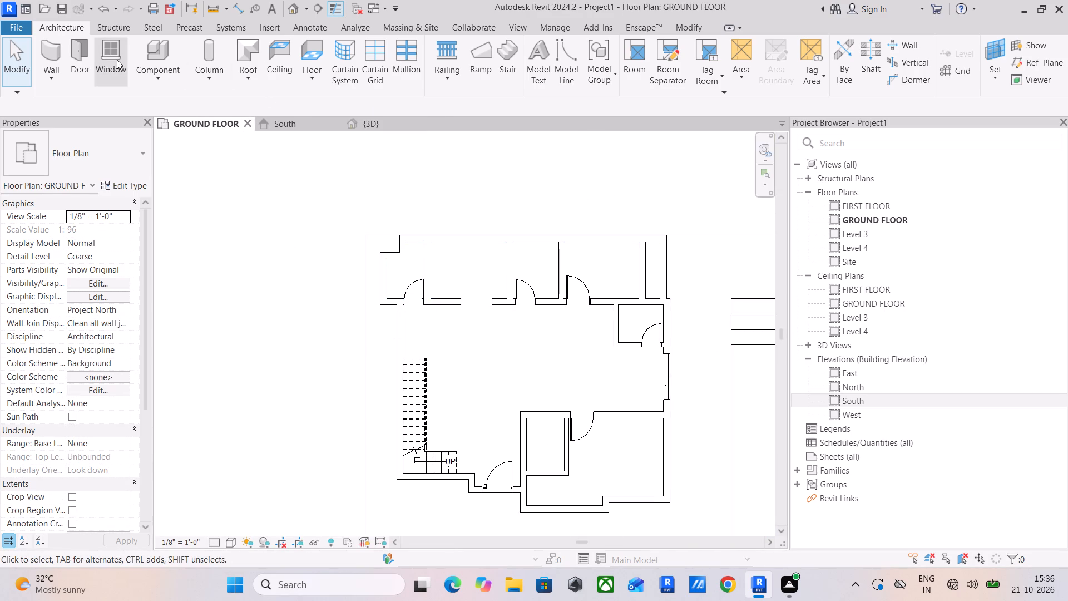
left_click(170, 69)
left_click(183, 107)
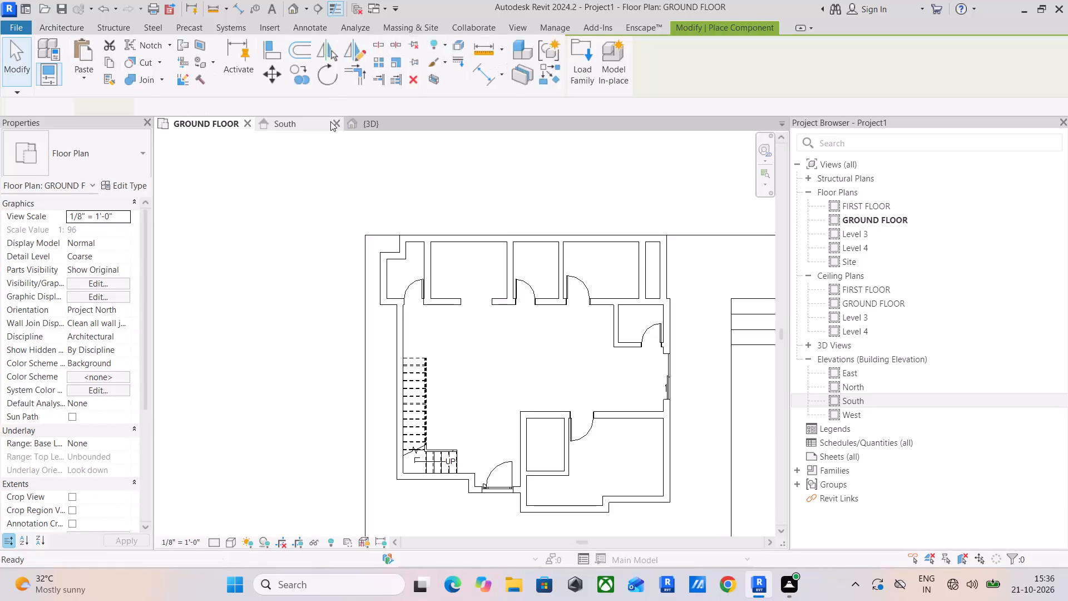
left_click(582, 50)
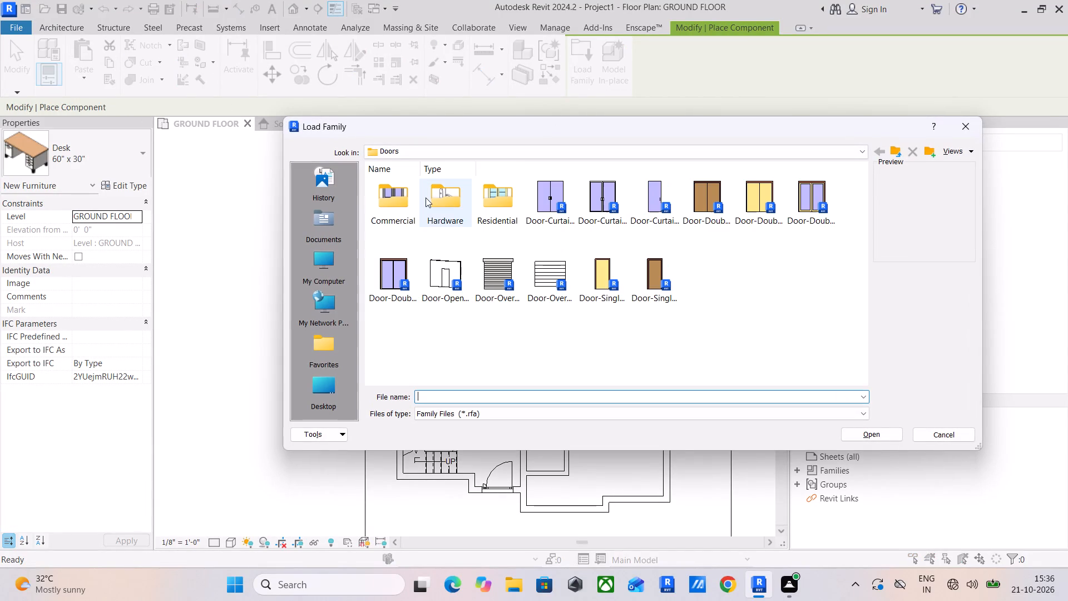
left_click(323, 264)
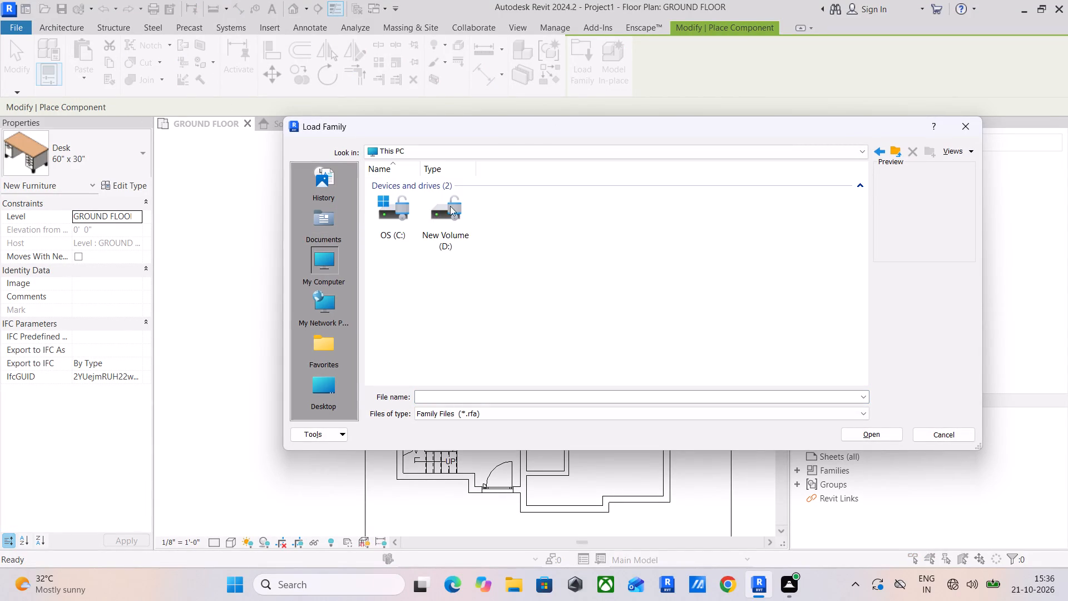
double_click(462, 200)
double_click(557, 202)
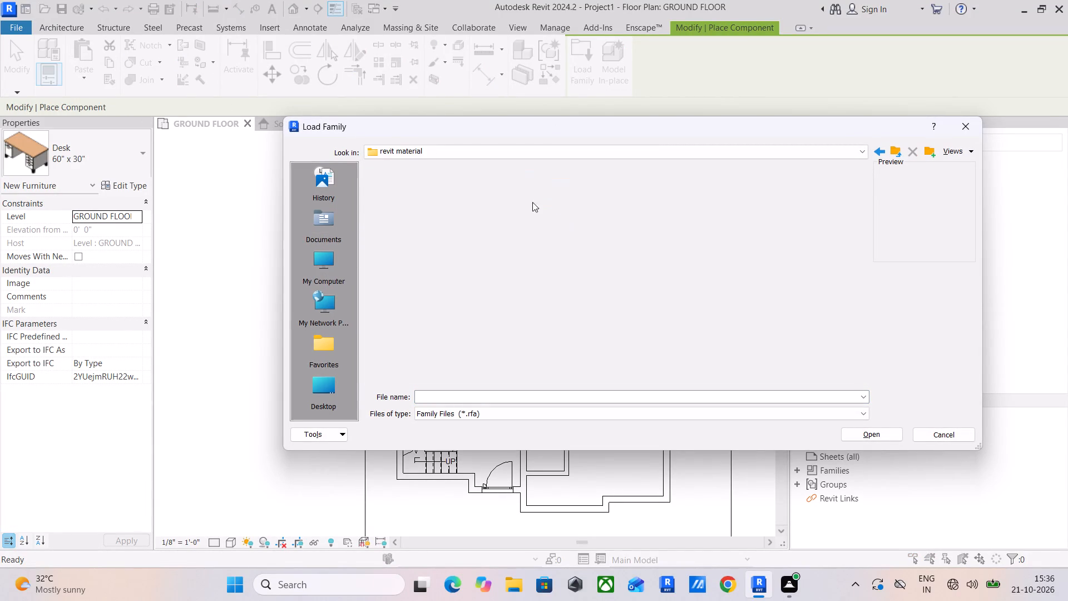
double_click(505, 203)
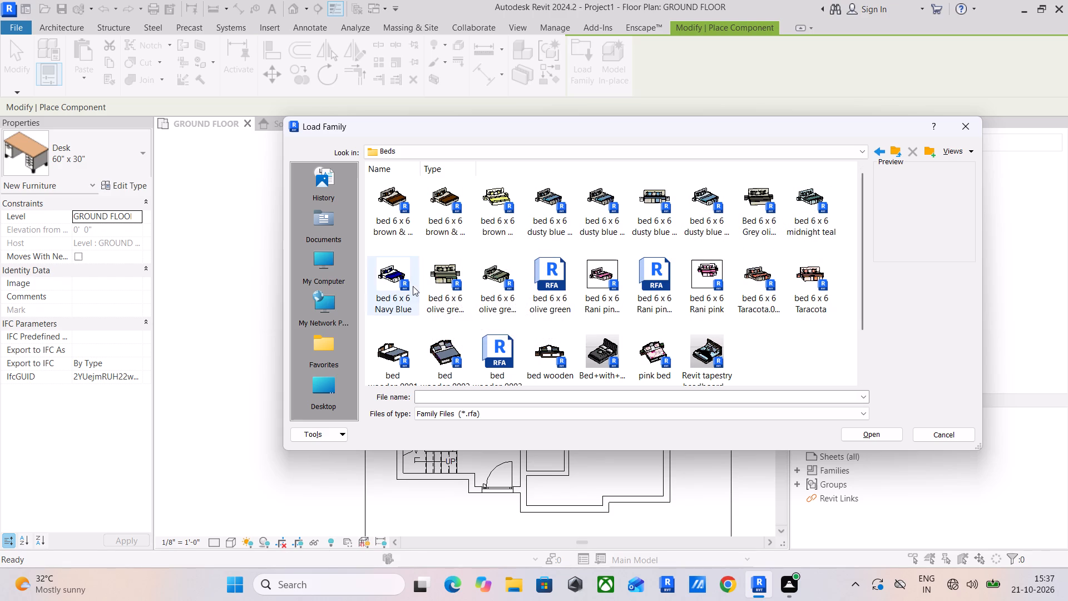
left_click(439, 283)
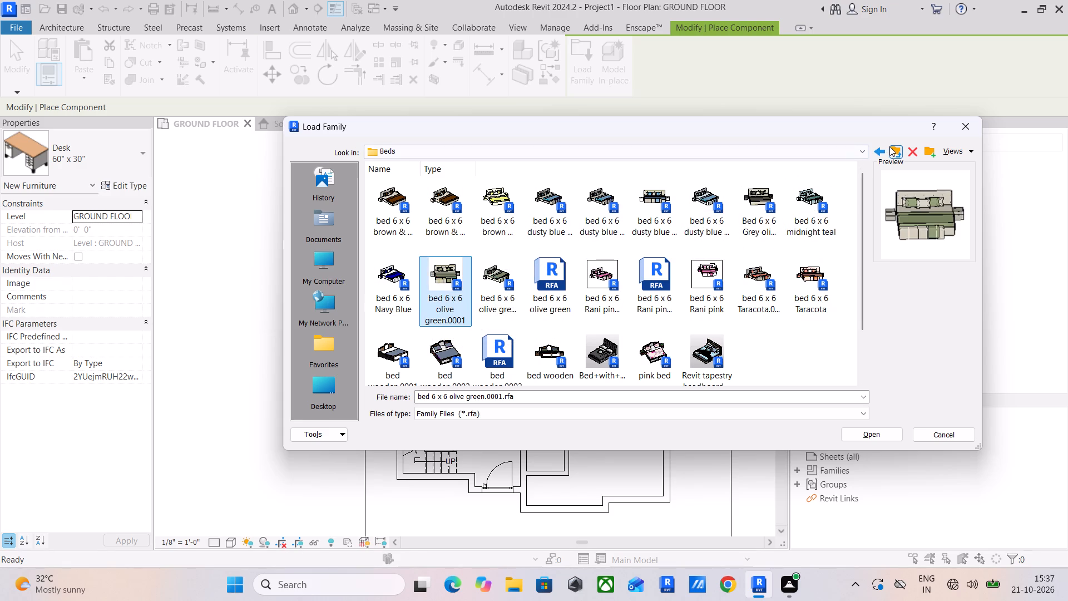
left_click(892, 147)
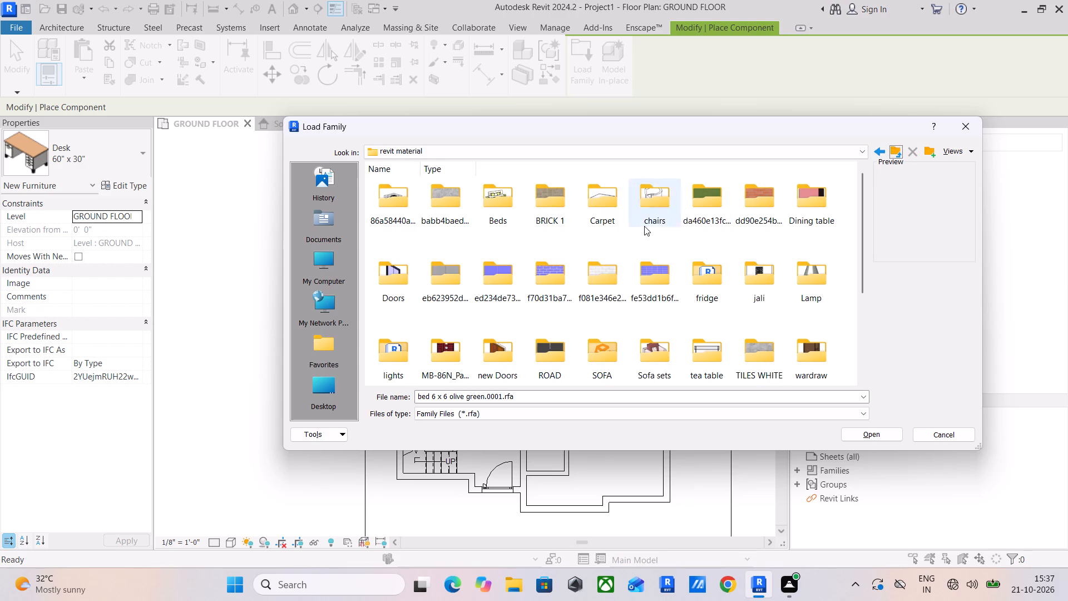
scroll(639, 341, "down", 2)
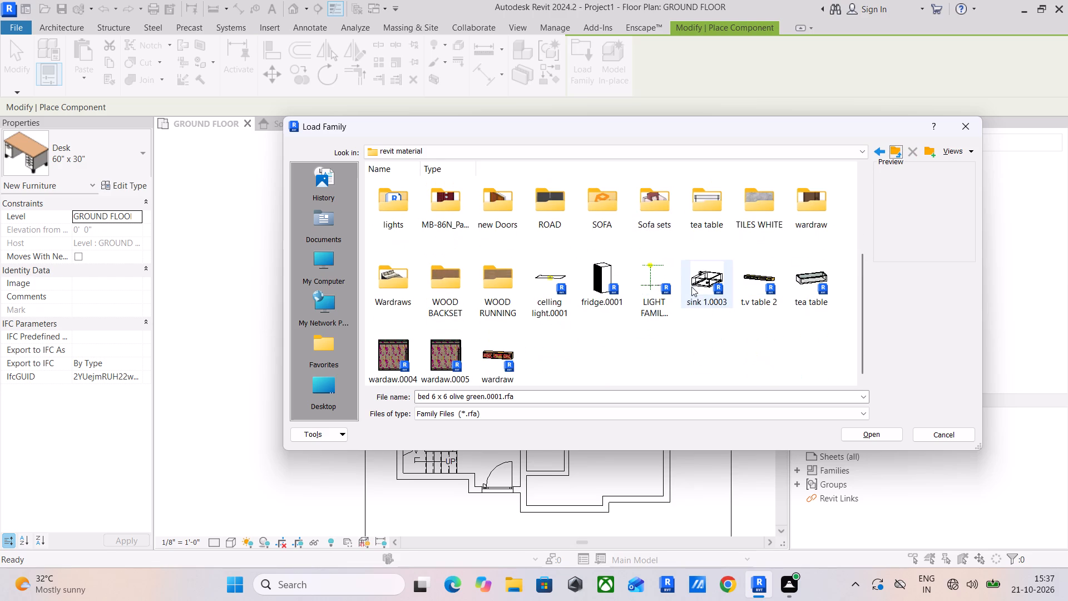
double_click(662, 209)
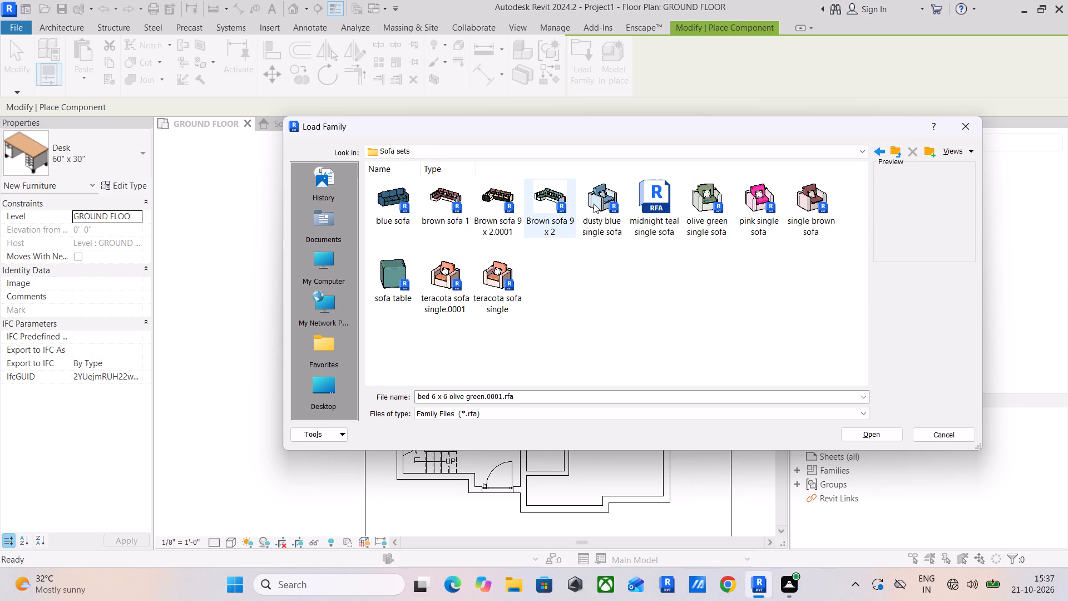
left_click(547, 211)
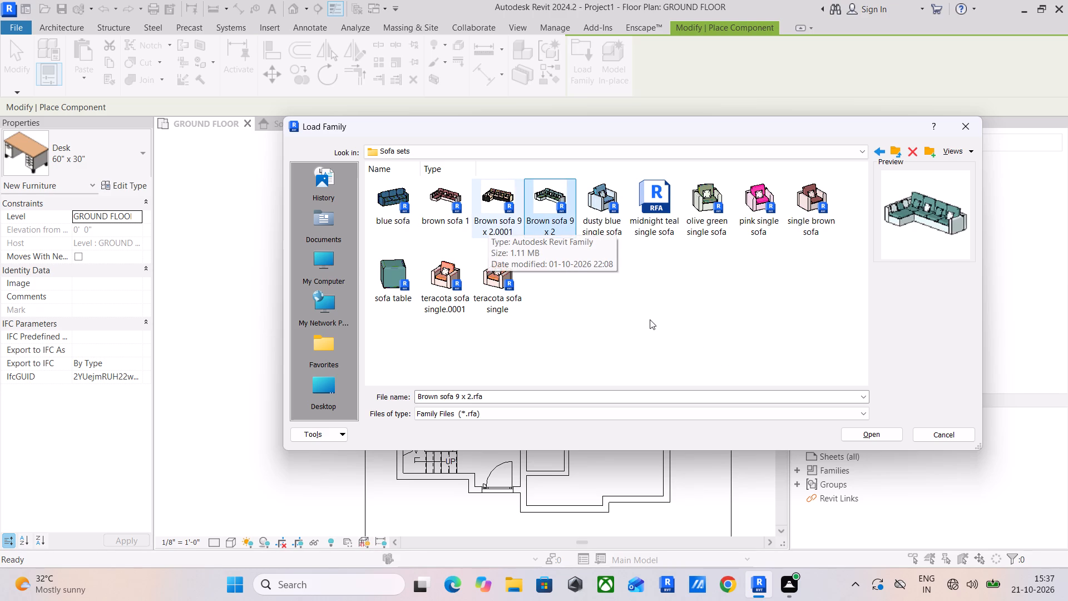
left_click(867, 439)
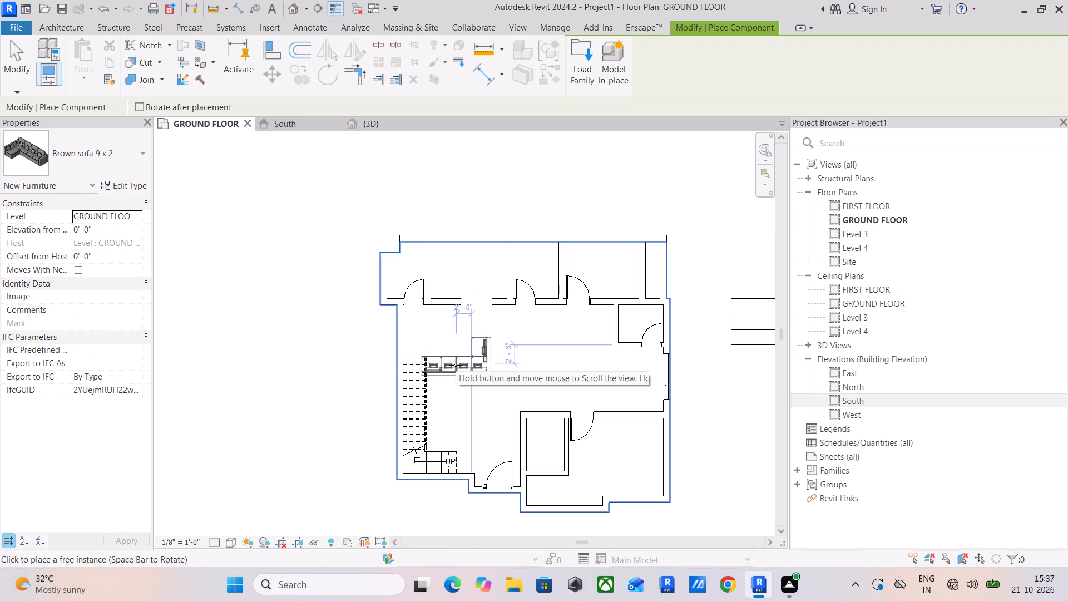
Rotate the Brown sofa 9 x 2 to run along the staircase and place it beside the stair's long flight.
key("space")
key("space")
key("space")
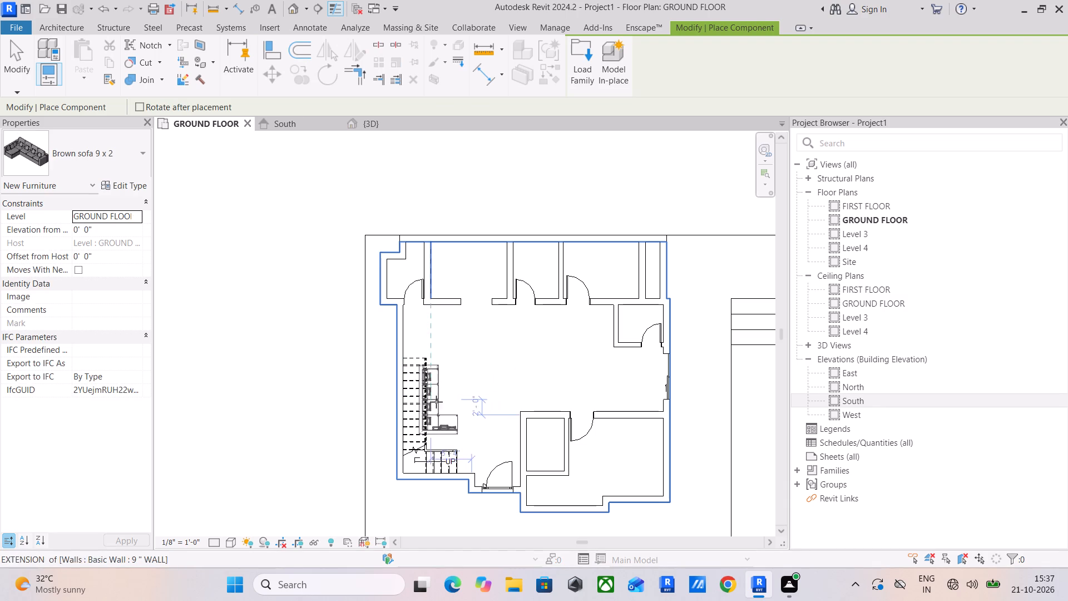
scroll(438, 406, "up", 4)
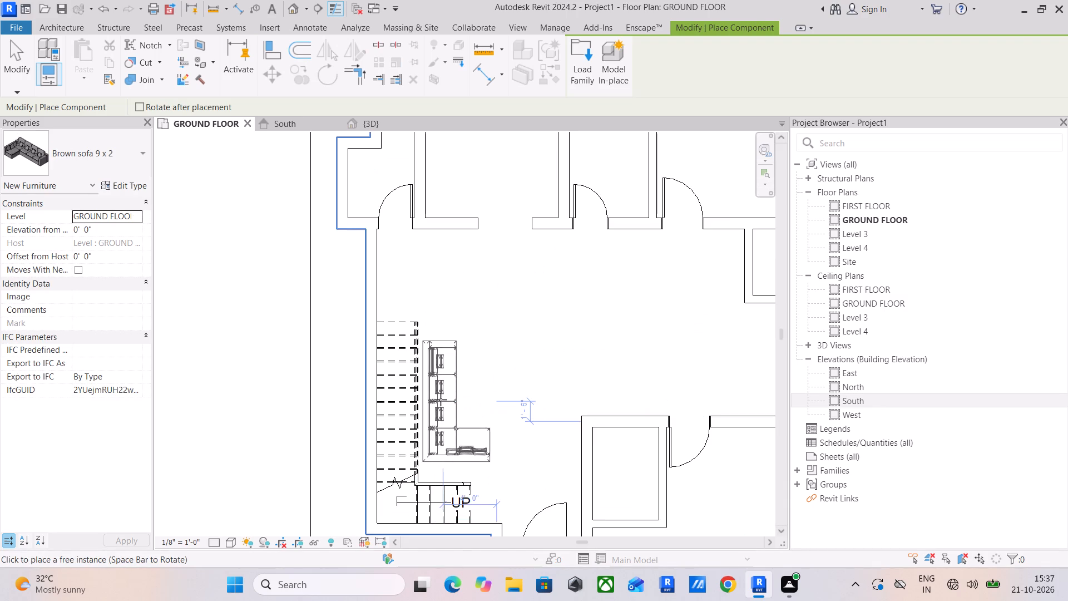
left_click(440, 398)
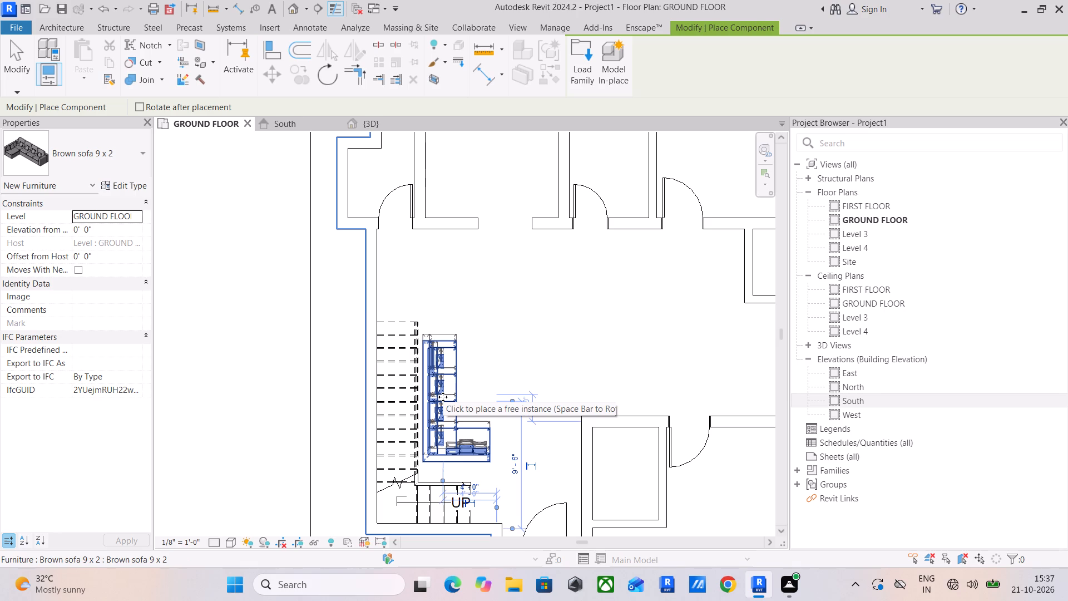
key("Escape")
key("Escape")
Examine the sofa's placement relative to the staircase, entrance and surrounding rooms on the ground floor plan.
middle_click_drag(528, 304, 510, 307)
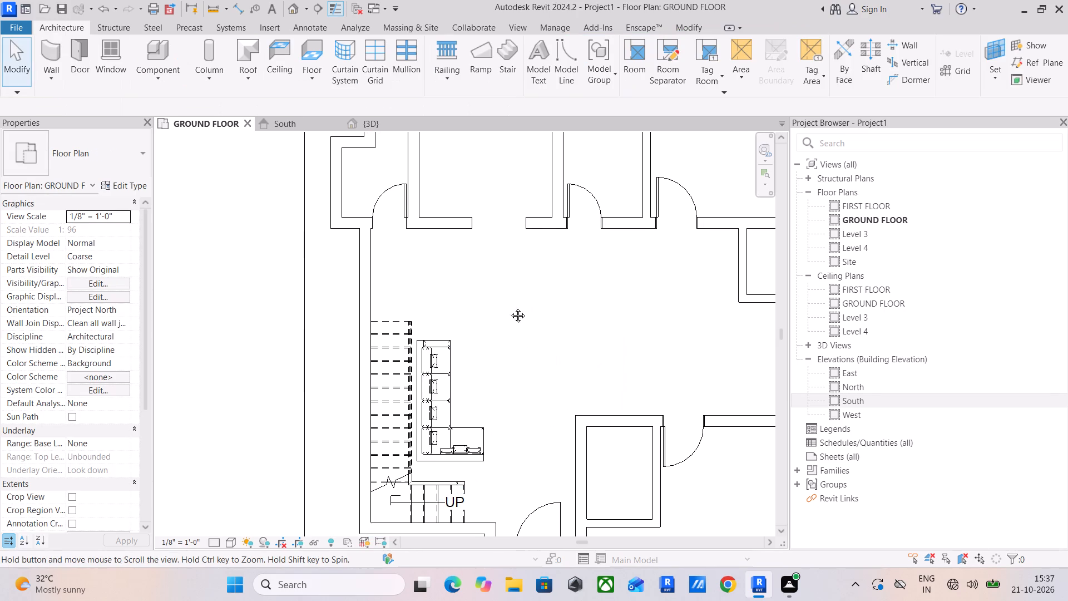
middle_click_drag(510, 307, 502, 309)
scroll(488, 355, "down", 2)
middle_click_drag(488, 355, 452, 356)
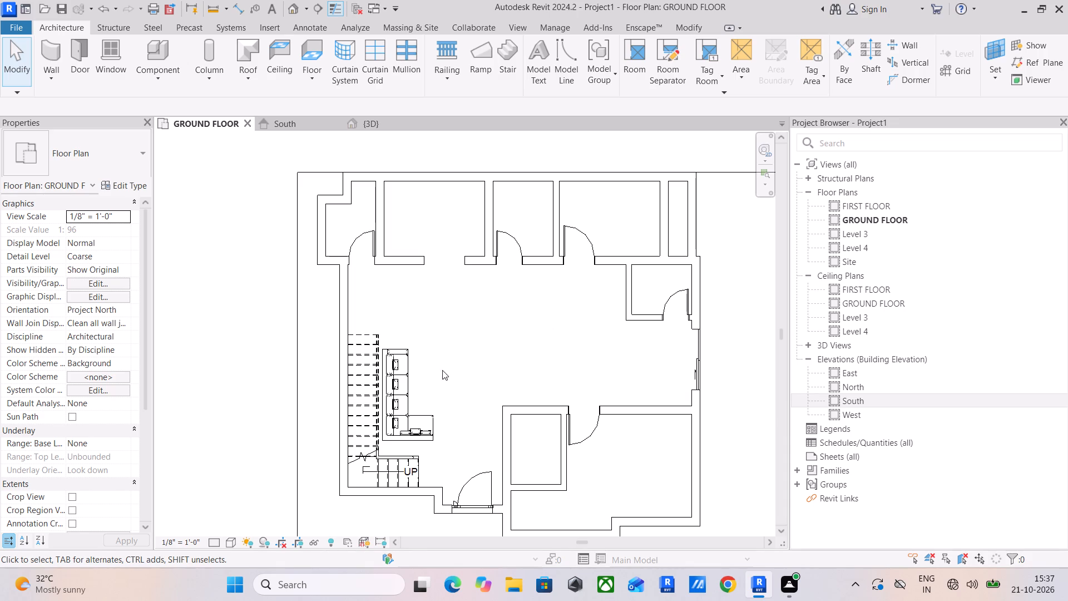
scroll(435, 370, "up", 2)
middle_click_drag(435, 370, 436, 317)
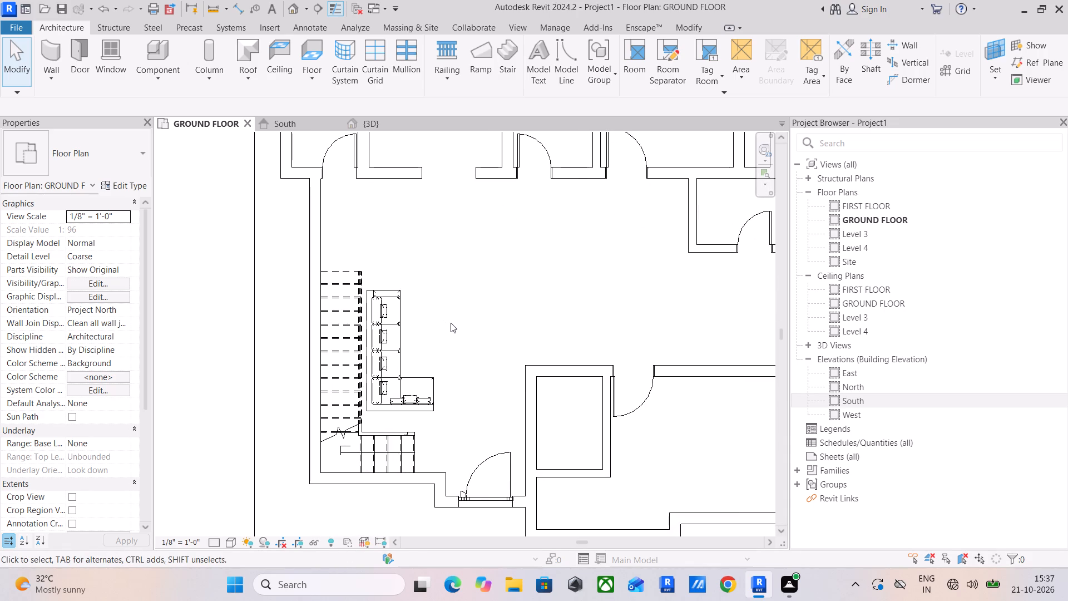
middle_click_drag(462, 323, 449, 334)
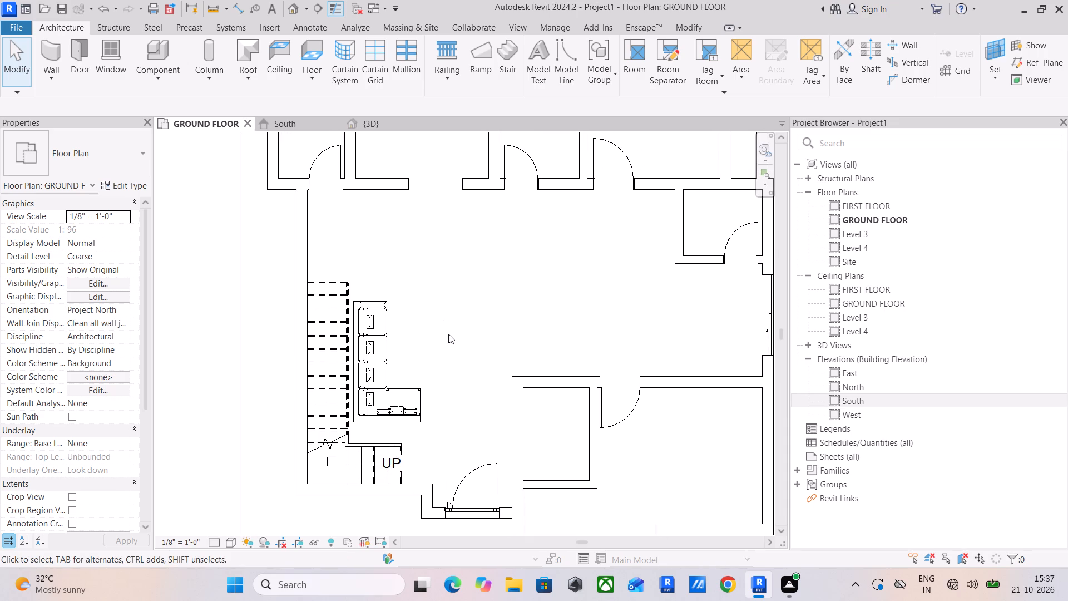
scroll(448, 334, "down", 1)
middle_click_drag(448, 334, 452, 367)
scroll(428, 330, "up", 1)
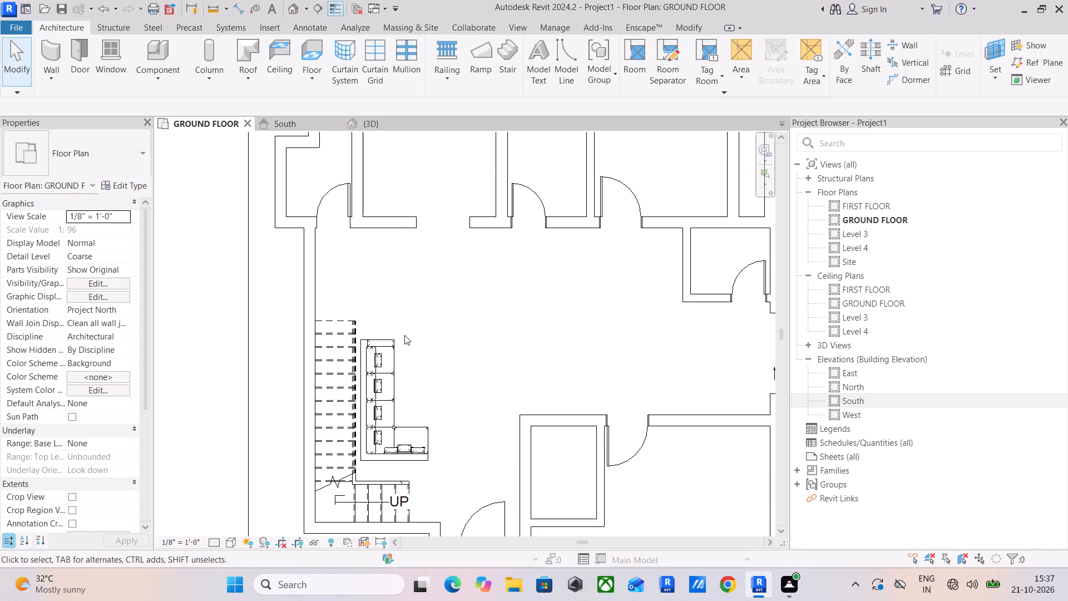
scroll(443, 334, "down", 2)
middle_click_drag(428, 334, 342, 321)
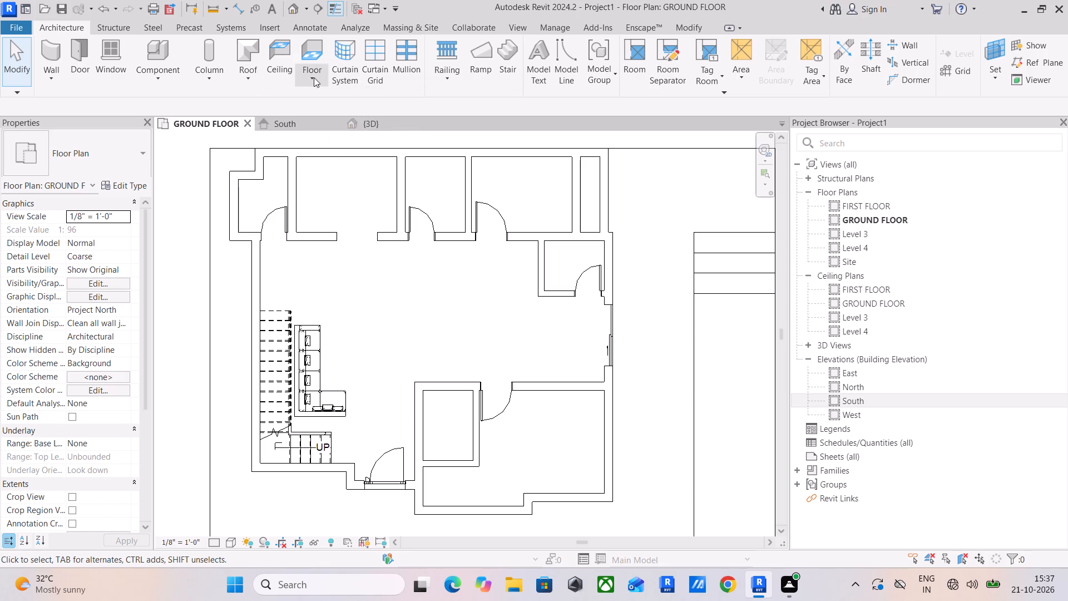
Open the placed sofa's family for editing, inspect its model from the front and back, and close it without saving.
left_click(311, 353)
left_click(585, 66)
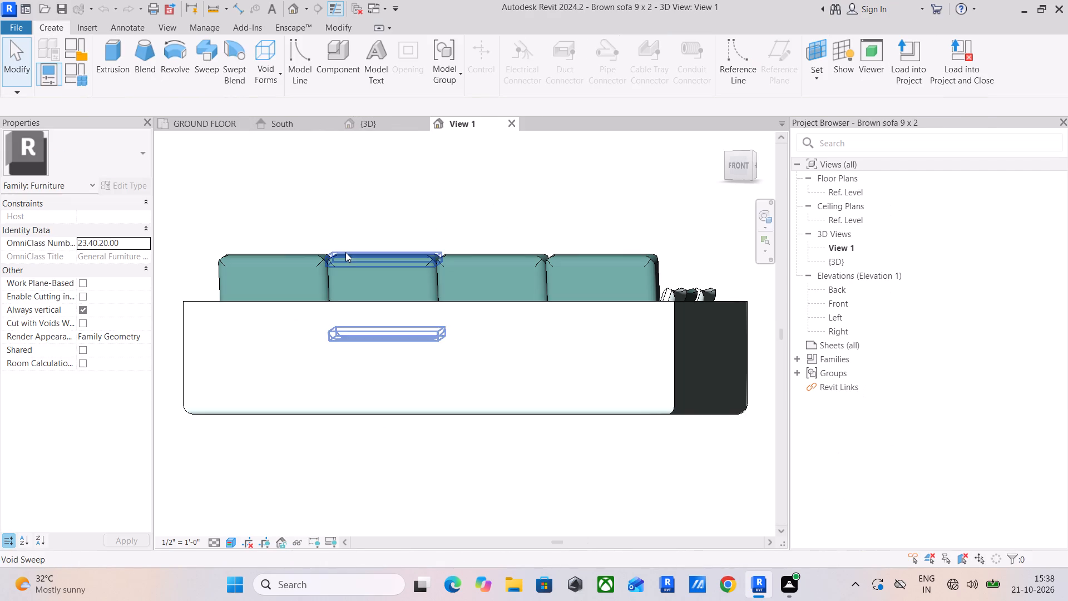
middle_click_drag(557, 321, 185, 396, "shift")
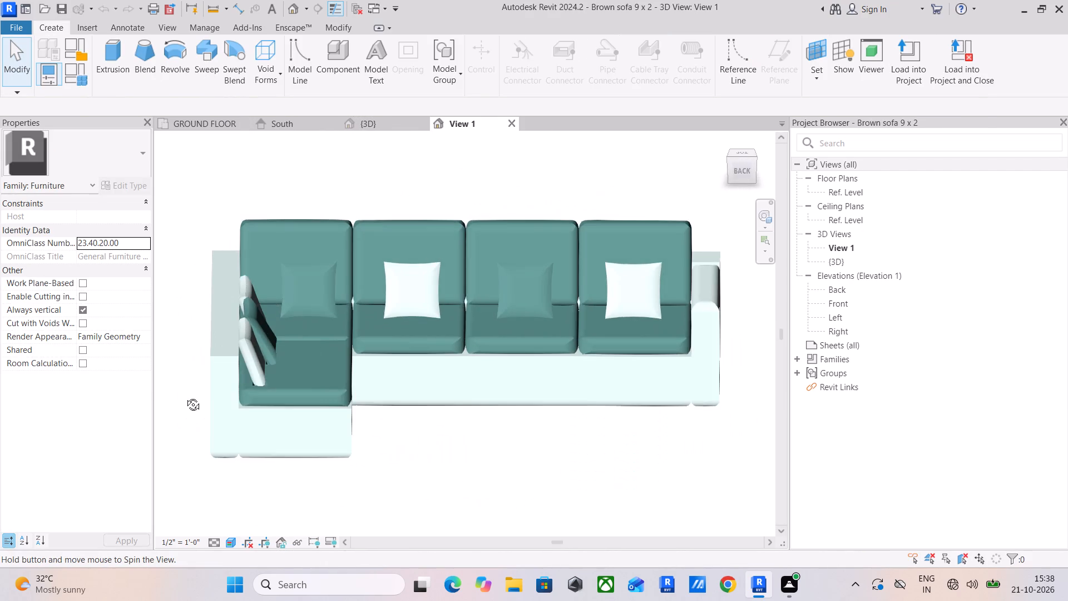
middle_click_drag(185, 396, 152, 385, "shift")
scroll(498, 289, "down", 1)
middle_click_drag(512, 291, 464, 307)
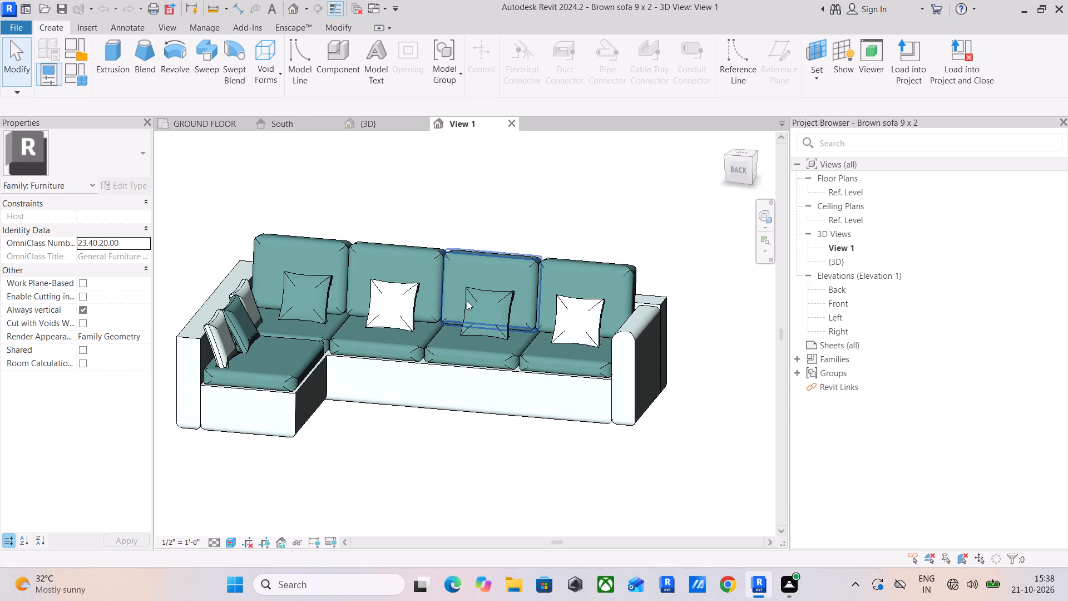
middle_click_drag(408, 259, 563, 243)
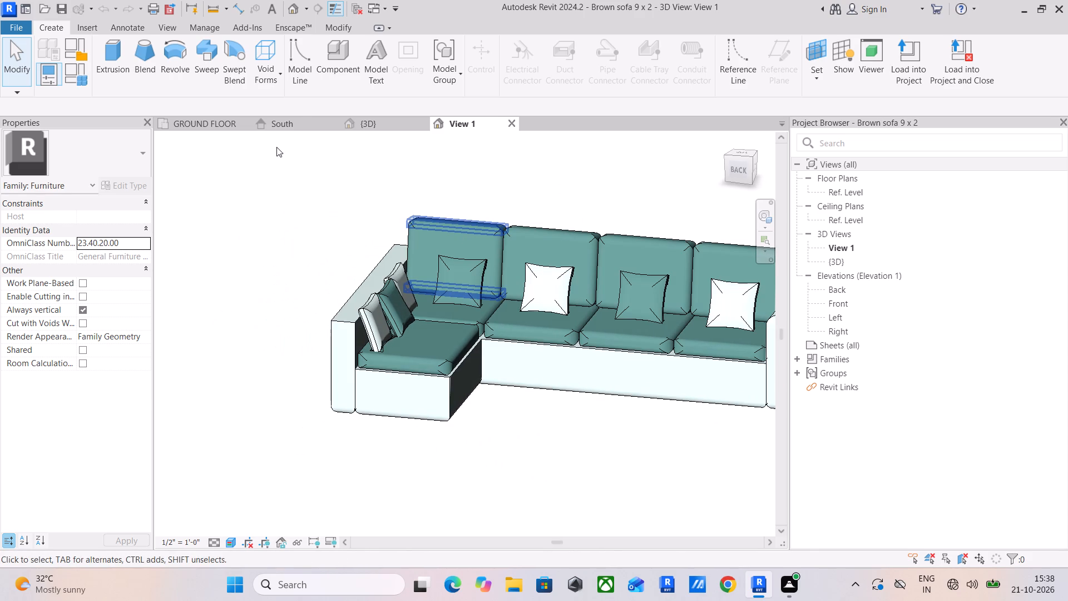
left_click(215, 127)
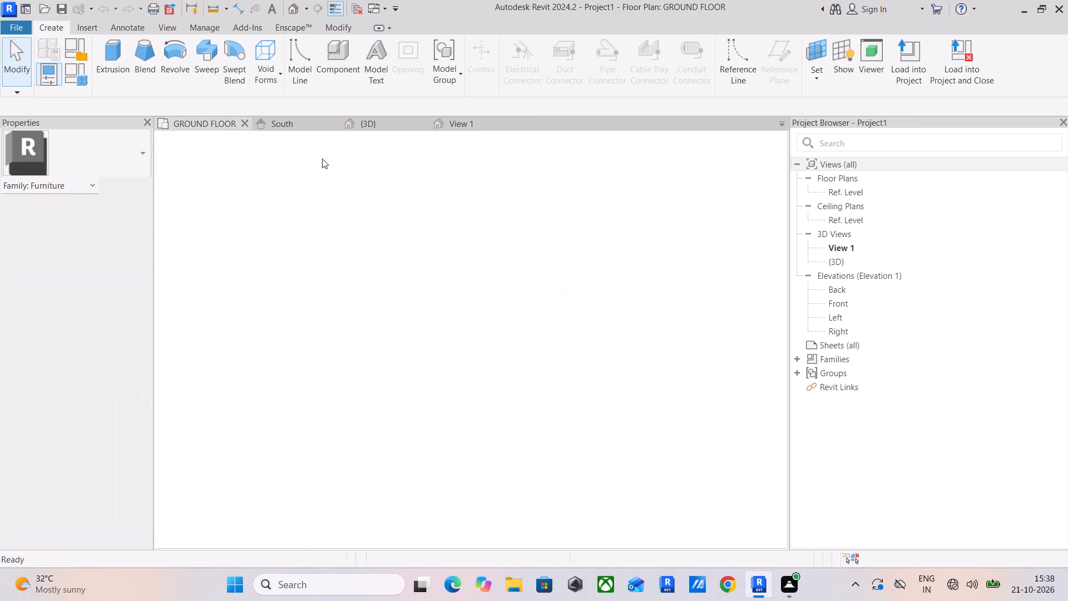
left_click(512, 122)
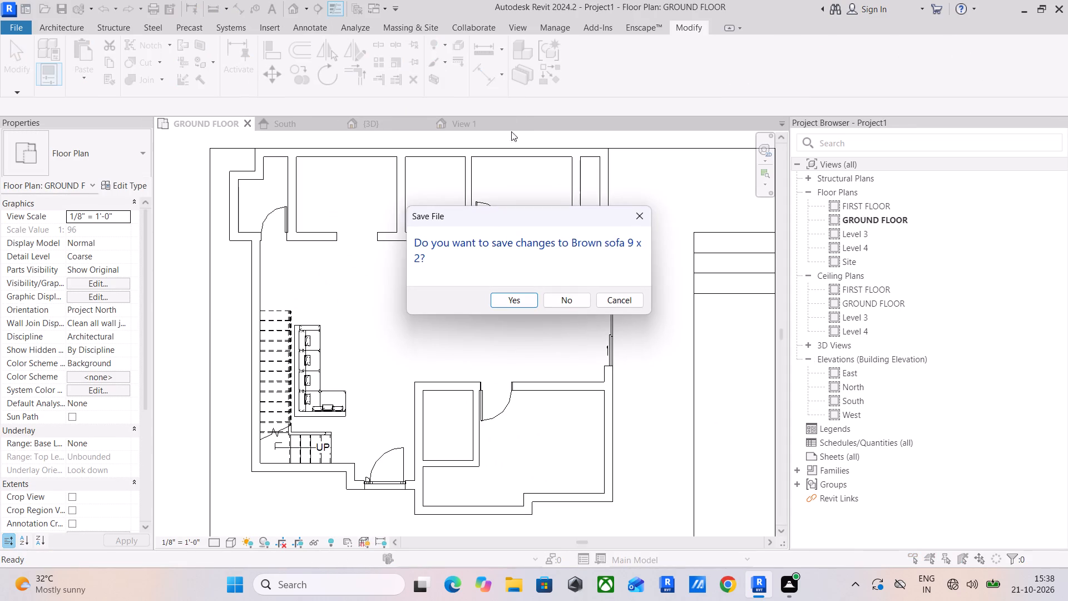
left_click(565, 302)
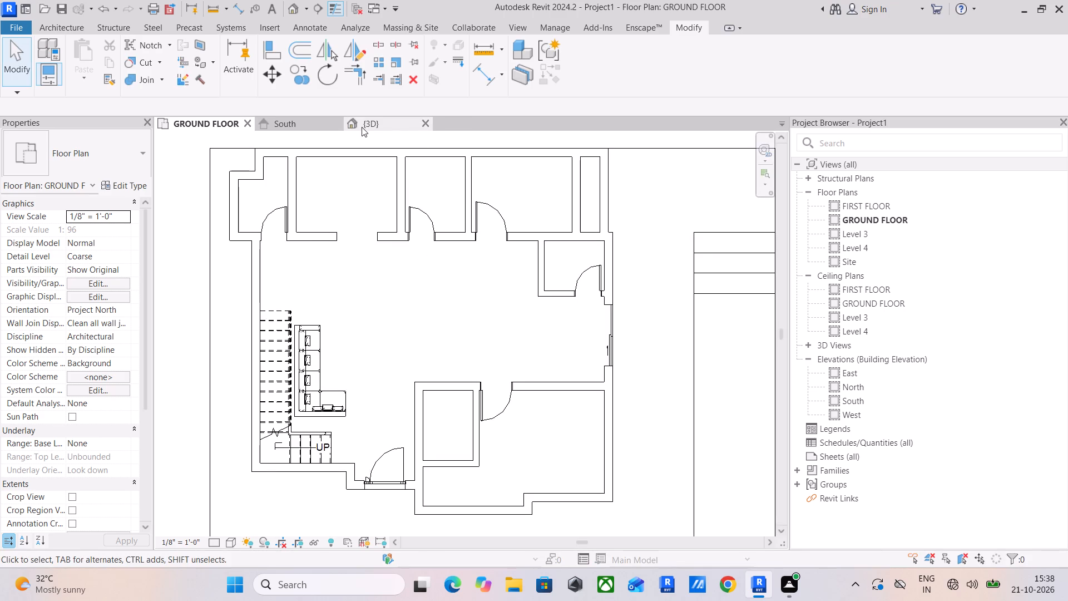
In the 3D view, nudge the Brown sofa 9 x 2 back beneath the staircase's long flight, toward the wall behind it.
left_click(362, 127)
middle_click_drag(523, 280, 314, 311, "shift")
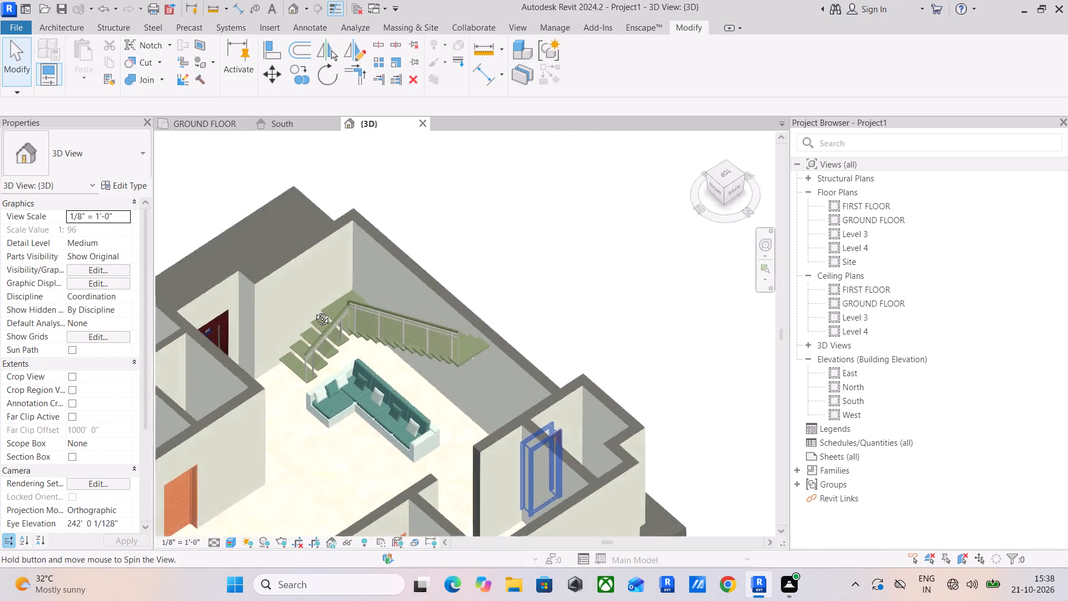
middle_click_drag(314, 311, 259, 294, "shift")
middle_click_drag(407, 381, 520, 322)
middle_click_drag(495, 324, 562, 304, "shift")
left_click(512, 345)
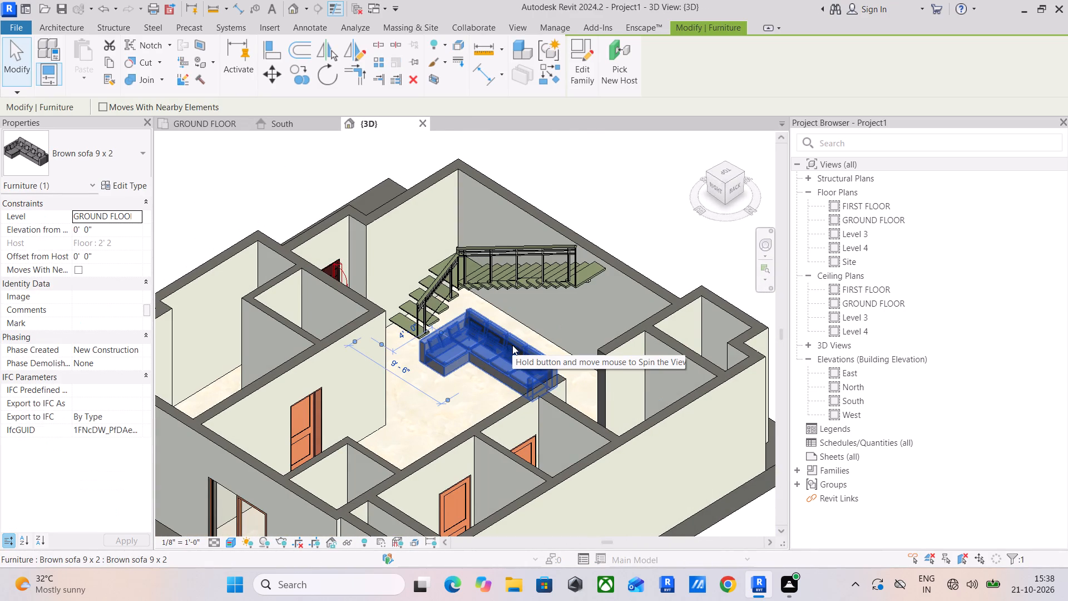
key("Up")
key("Up")
key("Down")
key("Right")
key("Right")
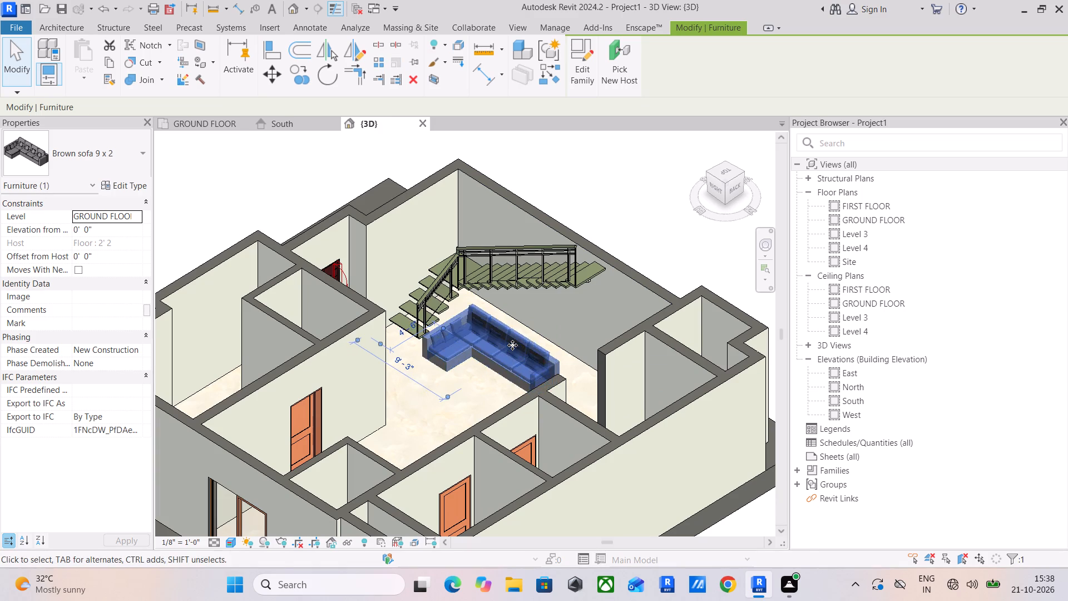
key("Right")
key("Right")
key("Right")
key("Right")
key("Right")
key("Left")
key("Left")
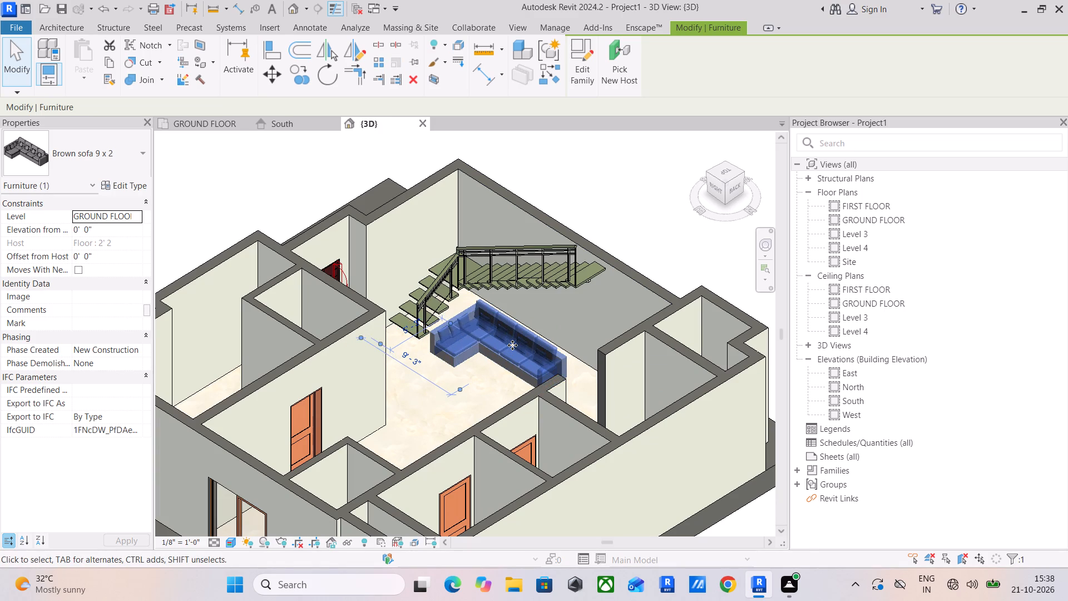
key("Down")
key("Down")
key("Down")
key("Down")
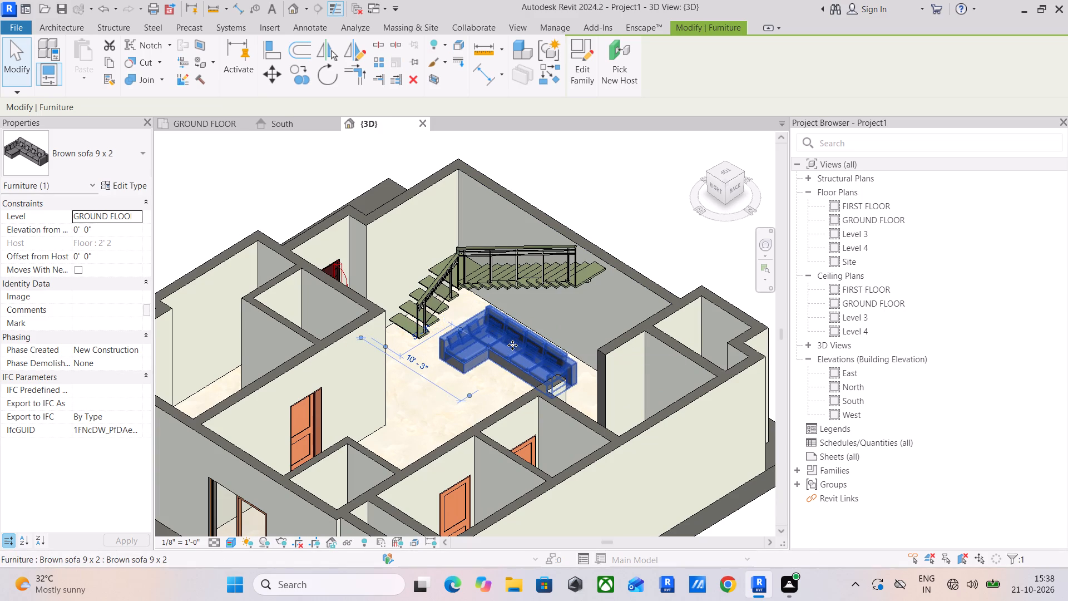
key("Right")
key("Right")
key("Right")
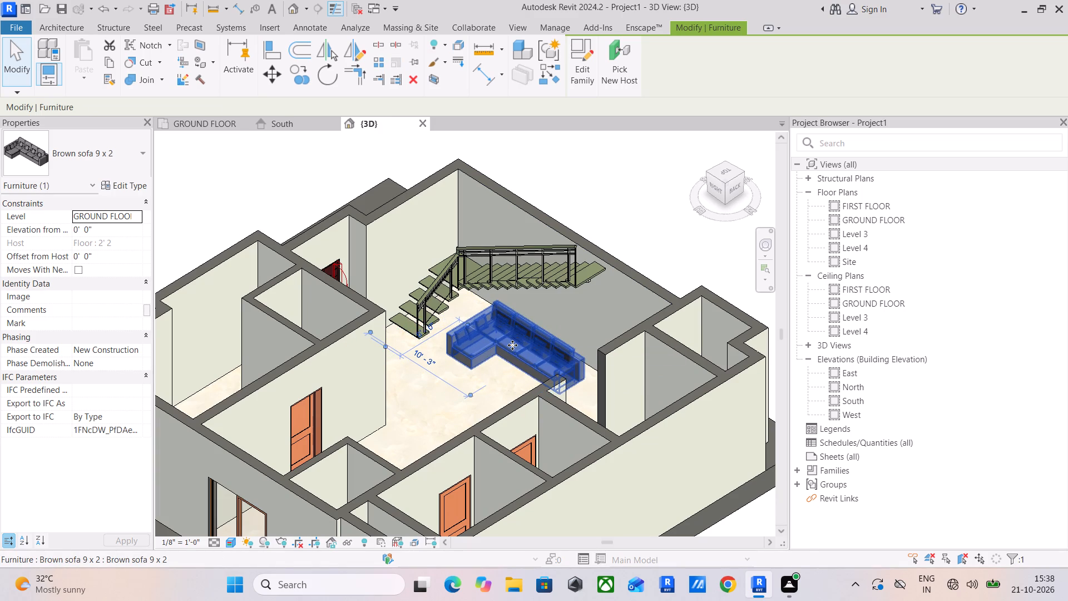
middle_click_drag(459, 370, 565, 420, "shift")
left_click(571, 412)
Examine the sofa's position under the staircase from several angles in the 3D view.
middle_click_drag(578, 397, 562, 400, "shift")
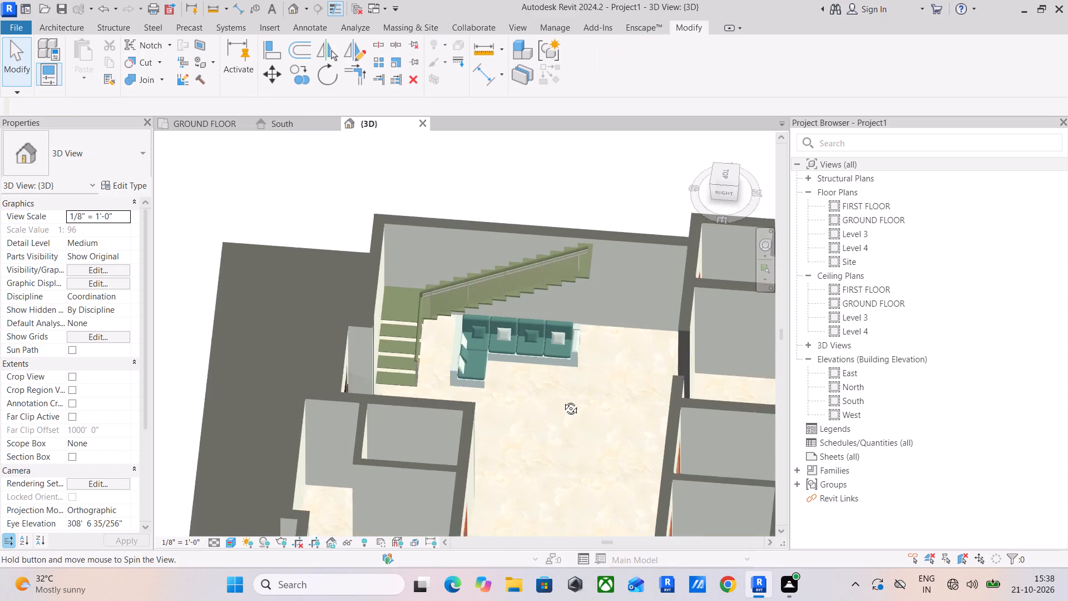
middle_click_drag(562, 400, 551, 330, "shift")
scroll(527, 317, "up", 5)
middle_click_drag(552, 310, 549, 310, "shift")
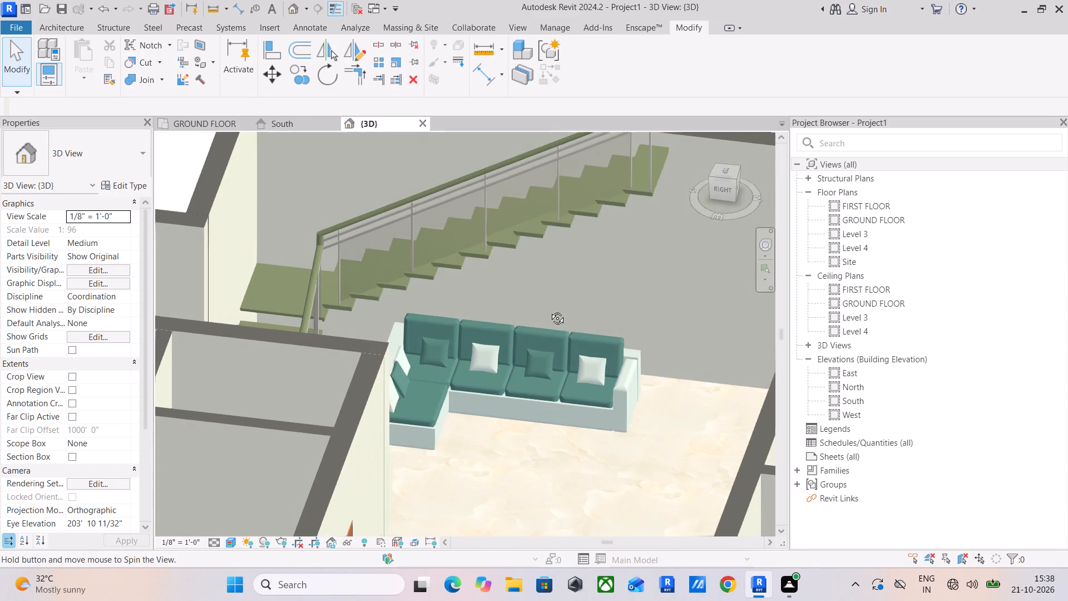
middle_click_drag(549, 310, 515, 298, "shift")
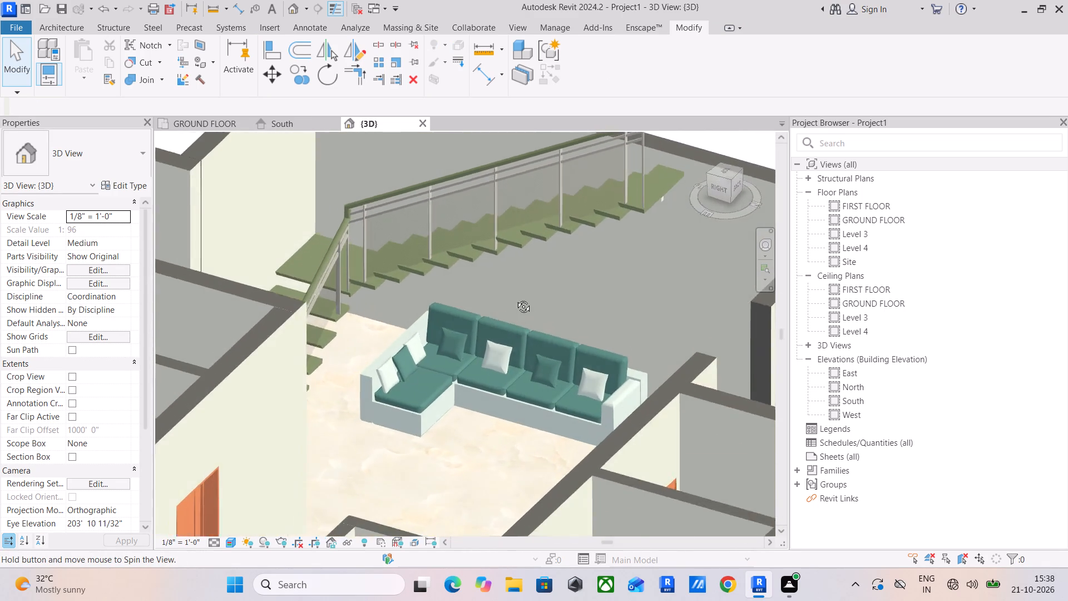
middle_click_drag(515, 298, 616, 303, "shift")
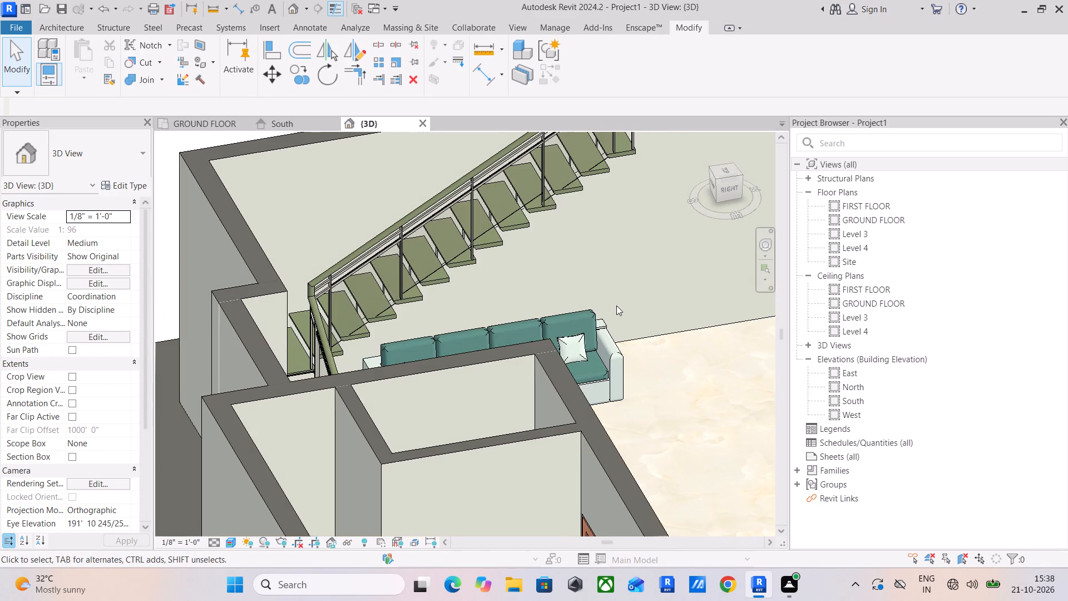
scroll(616, 306, "down", 4)
middle_click_drag(611, 318, 657, 358, "shift")
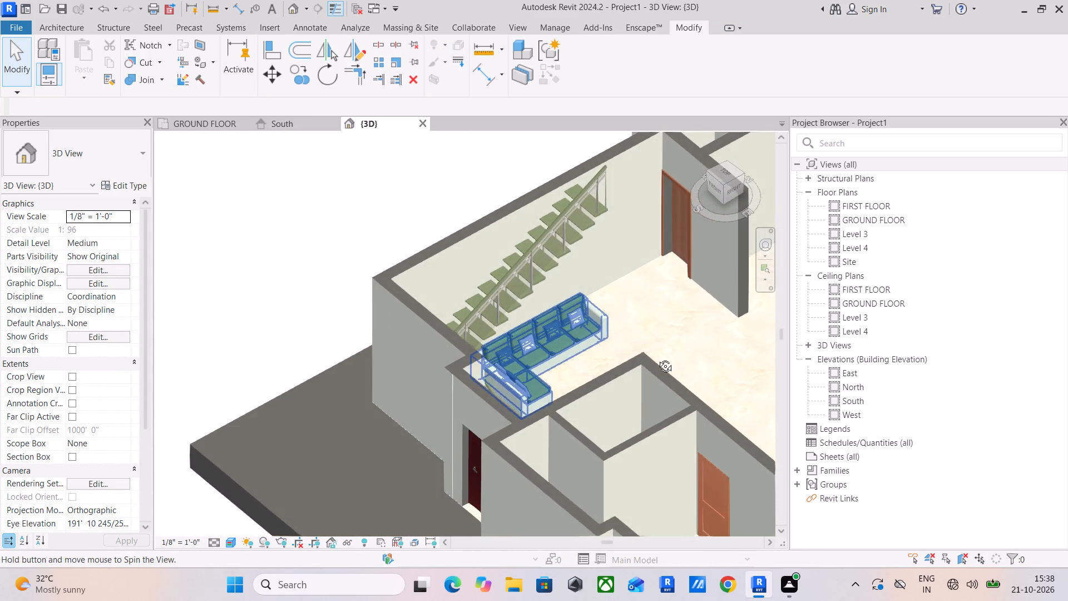
middle_click_drag(657, 358, 648, 364, "shift")
On the ground floor plan, nudge the sofa along the staircase's long flight, away from the short flight marked UP.
left_click(194, 125)
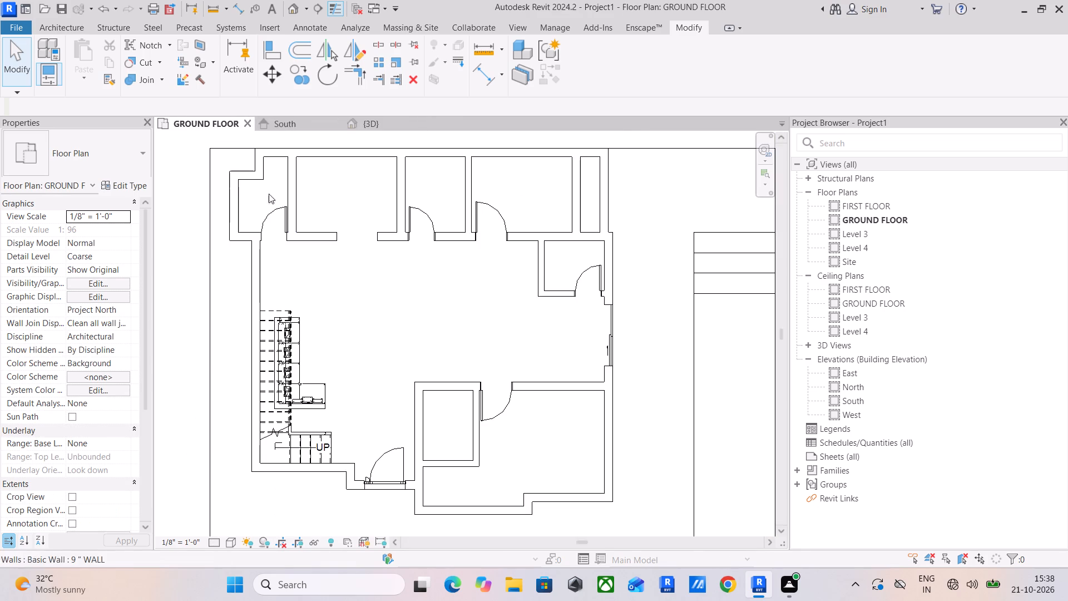
scroll(313, 378, "up", 4)
left_click(311, 383)
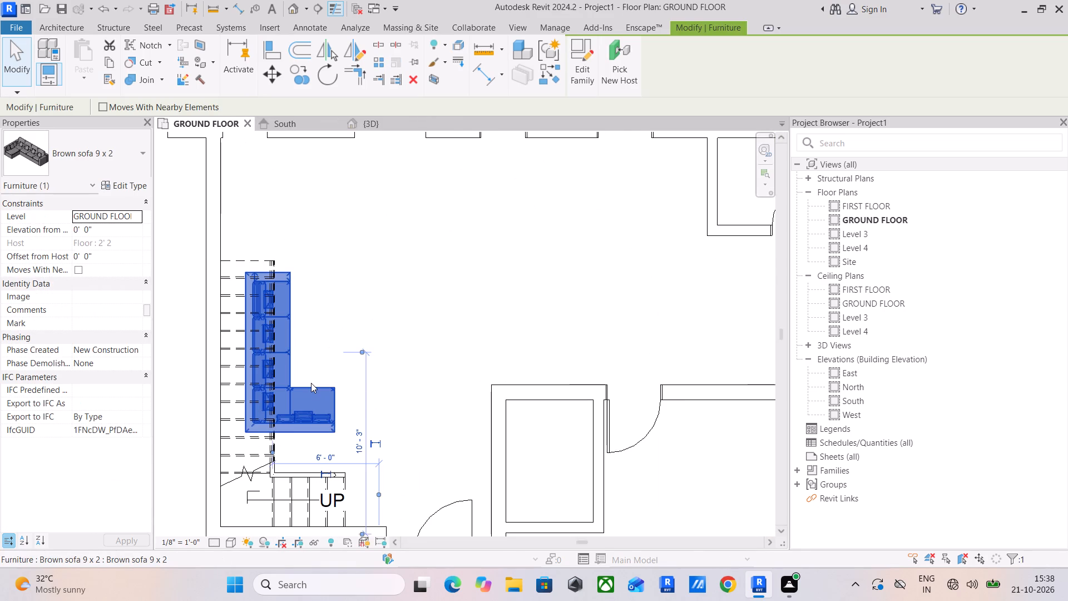
key("Up")
key("Up")
key("Up")
key("Up")
key("Up")
key("Up")
key("Up")
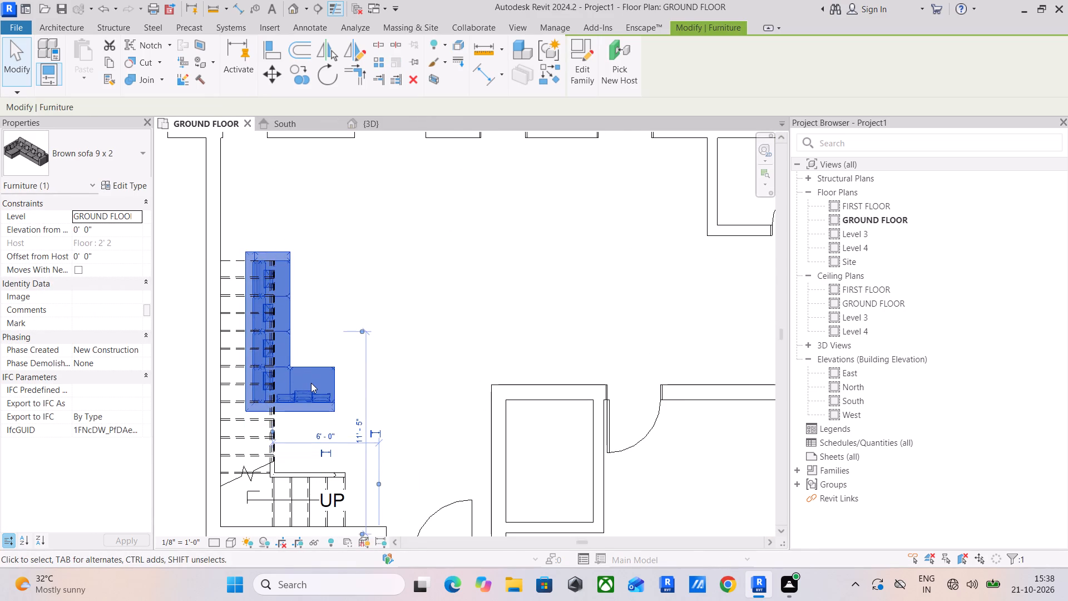
left_click(474, 308)
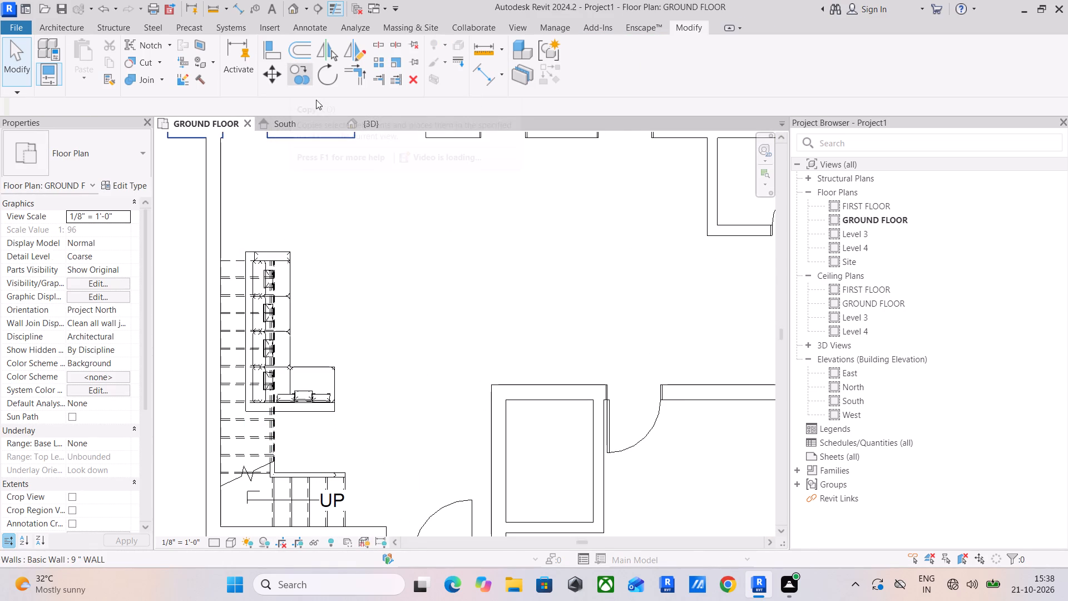
Start placing a component and load the midnight teal single sofa family from the Sofa sets folder.
middle_click_drag(479, 197, 436, 238)
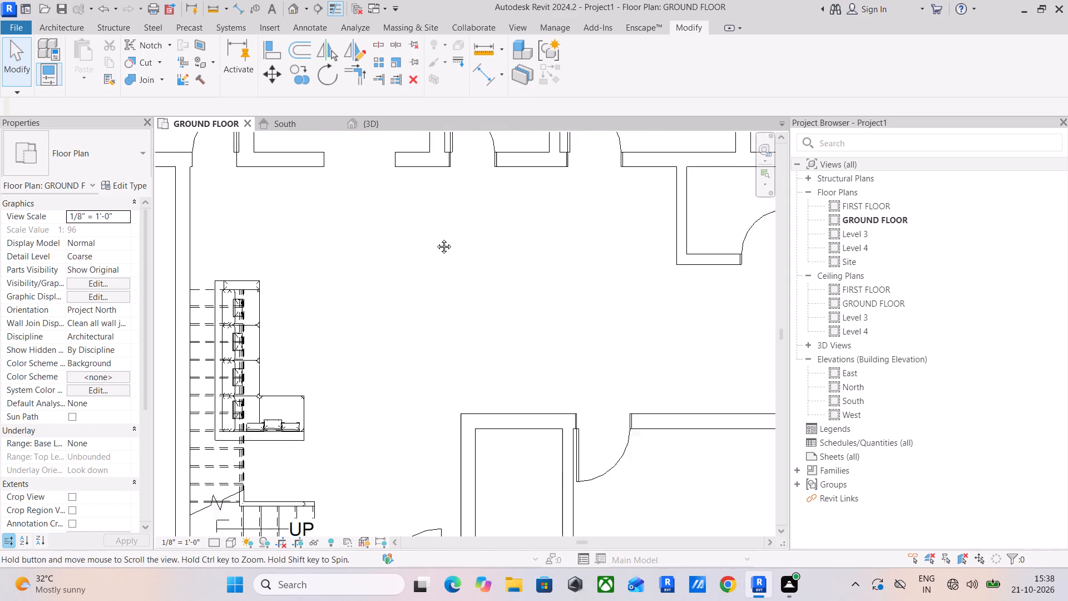
middle_click_drag(436, 238, 419, 252)
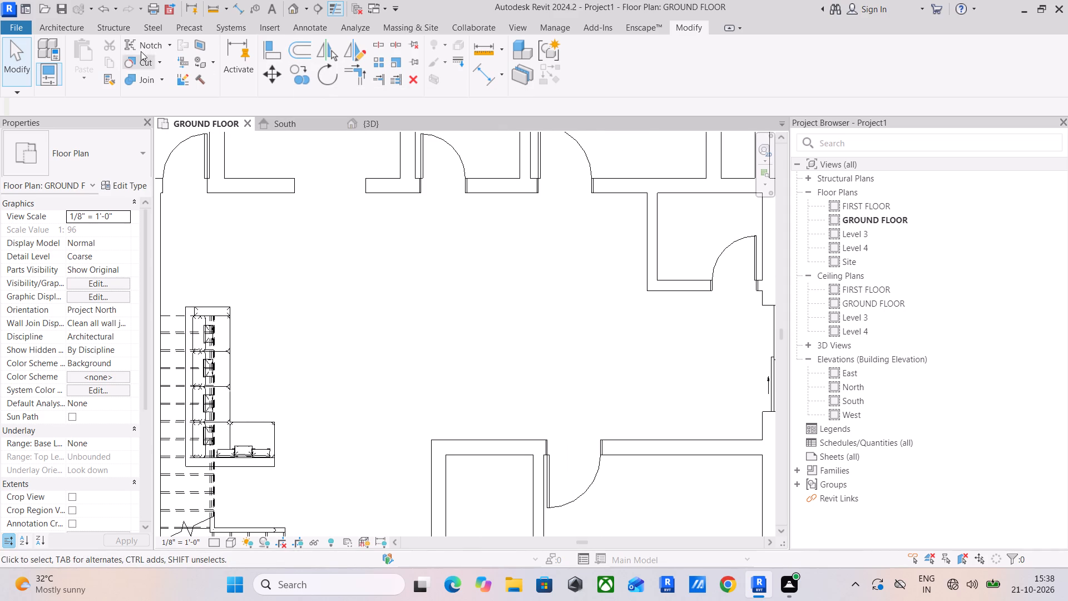
left_click(66, 27)
left_click(148, 73)
left_click(202, 127)
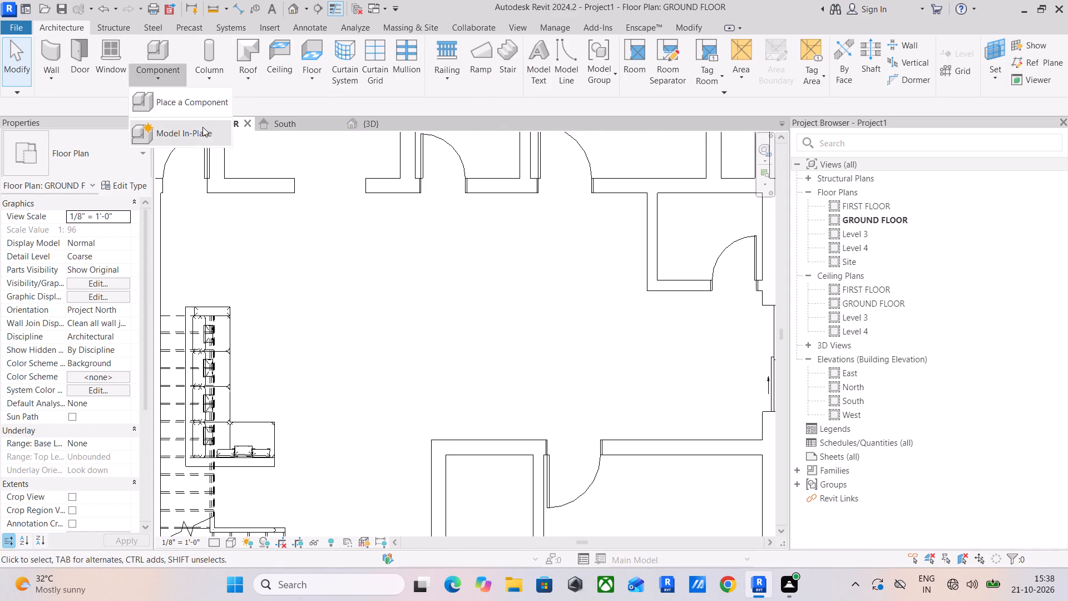
left_click(642, 116)
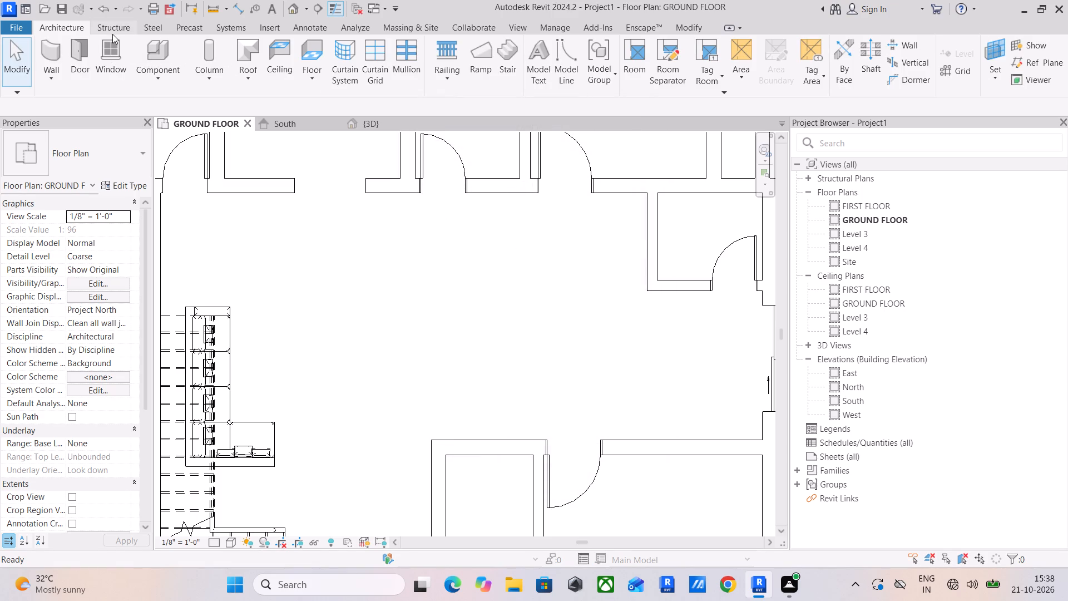
left_click(149, 76)
left_click(186, 104)
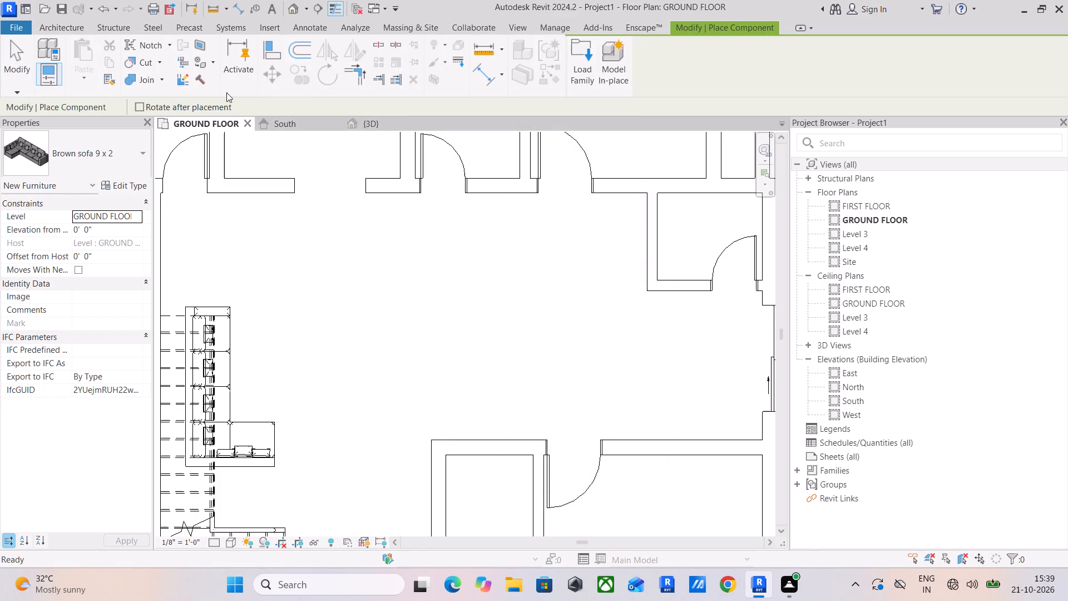
left_click(586, 61)
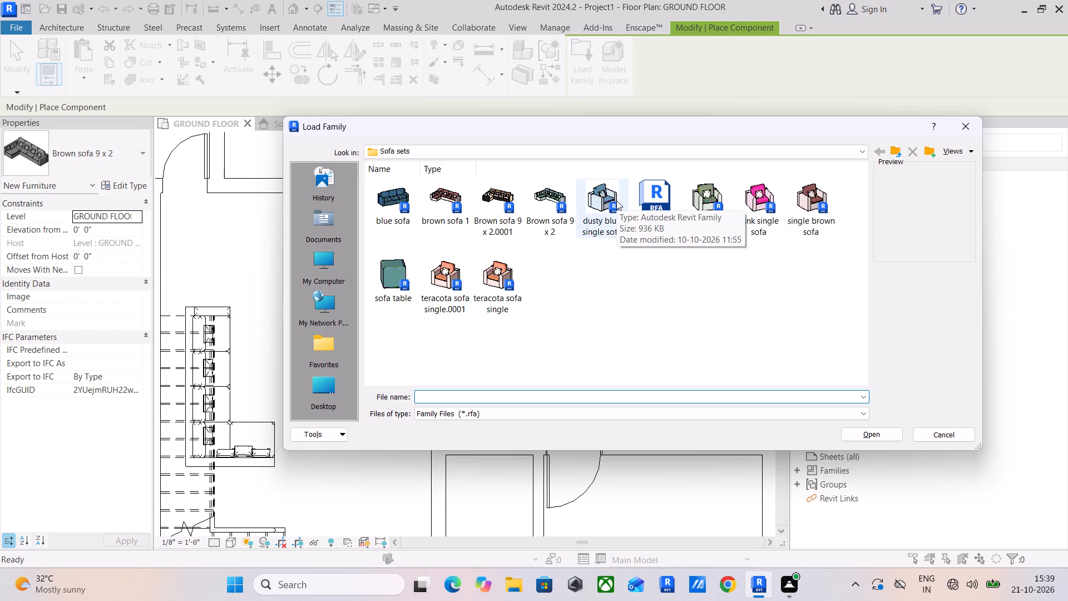
left_click(660, 198)
left_click(871, 430)
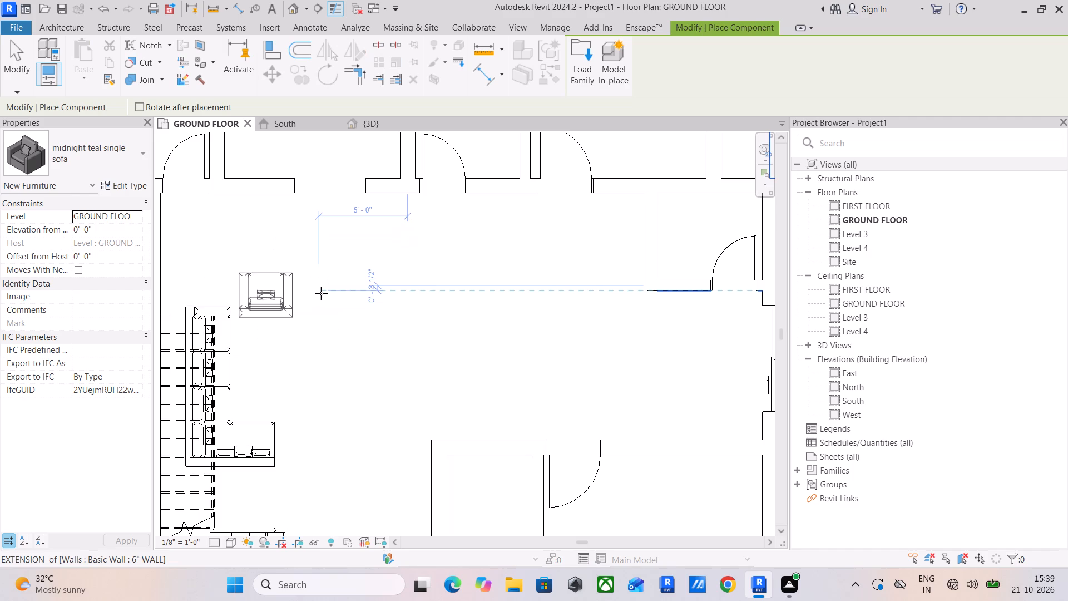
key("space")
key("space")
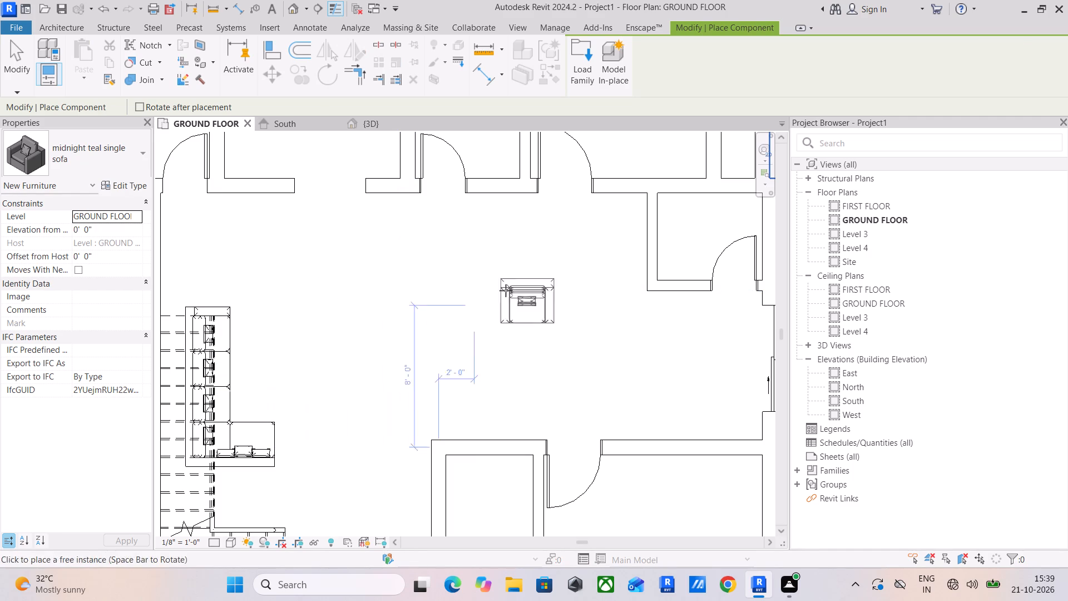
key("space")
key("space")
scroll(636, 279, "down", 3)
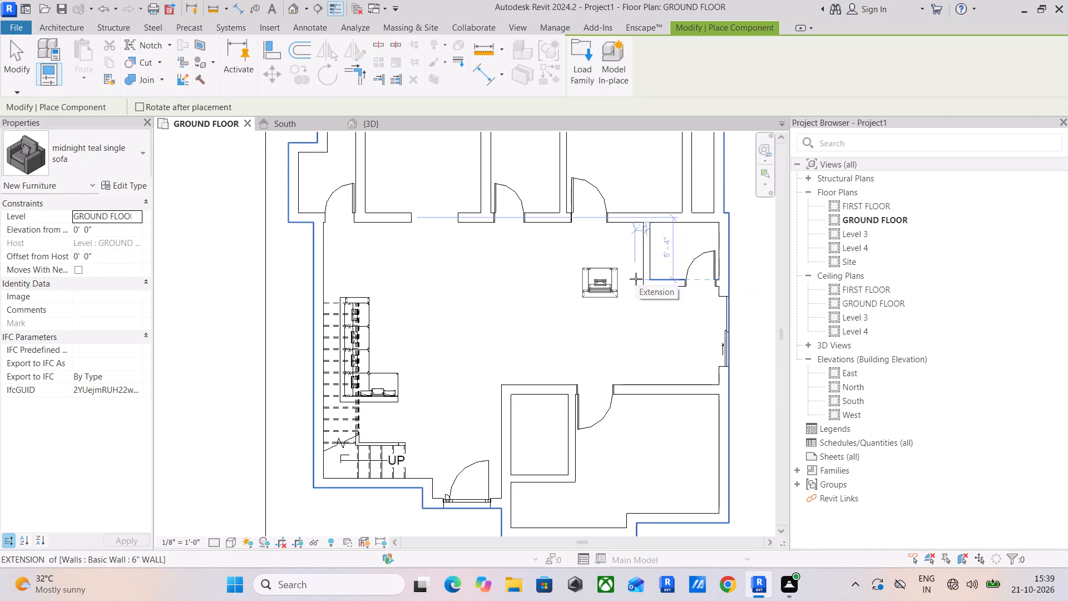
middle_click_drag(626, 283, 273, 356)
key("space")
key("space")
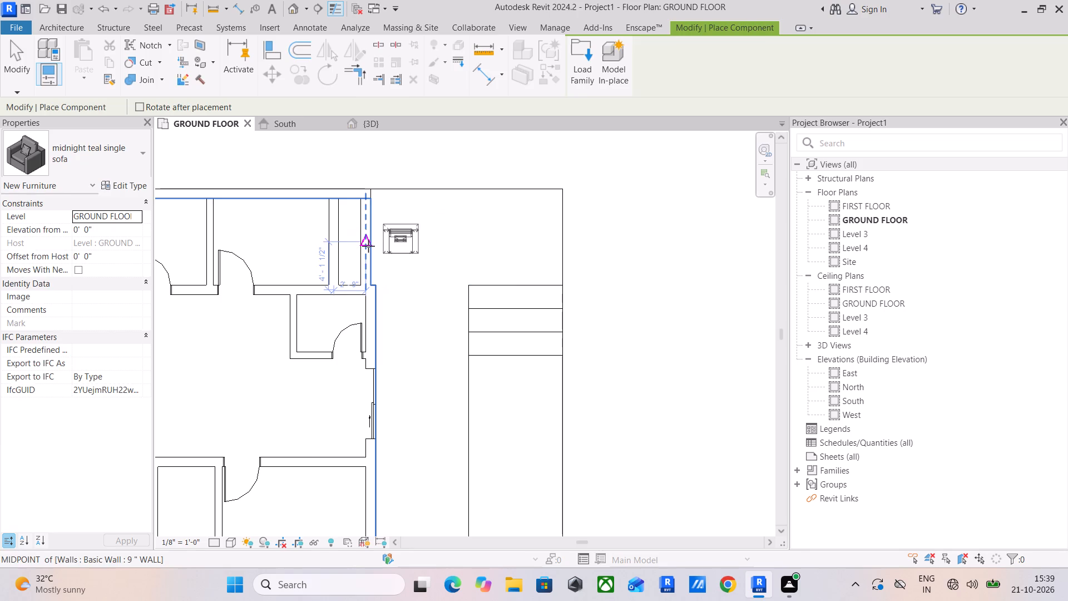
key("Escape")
Start placing a component again and load the bed 6 x 6 dusty blue & geirge.0003 family from the Beds folder.
middle_click_drag(378, 247, 564, 205)
middle_click_drag(352, 295, 465, 276)
scroll(324, 339, "up", 1)
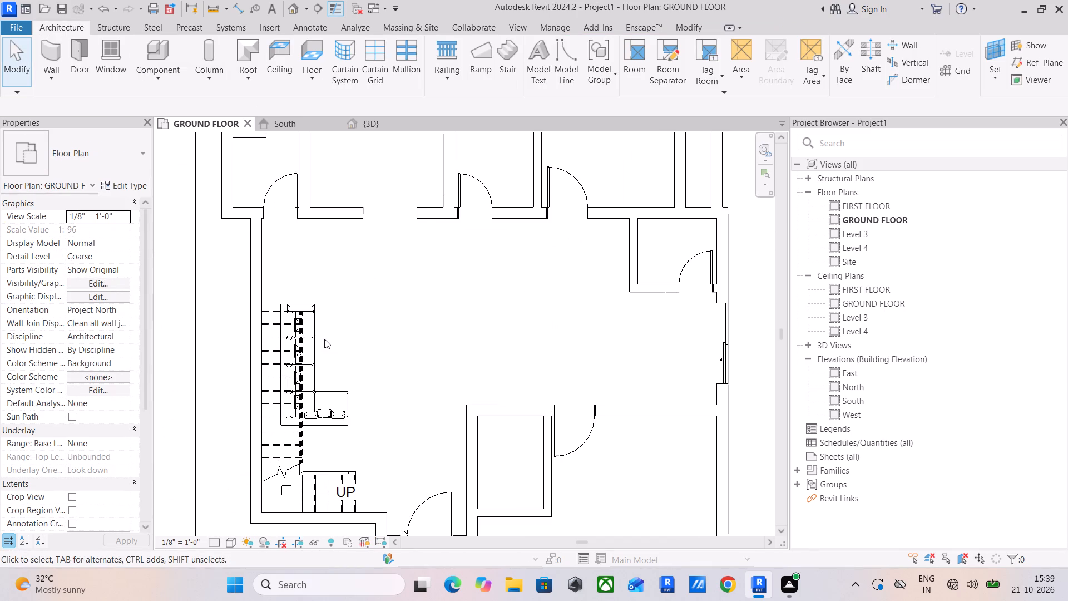
left_click(168, 70)
left_click(166, 95)
left_click(583, 68)
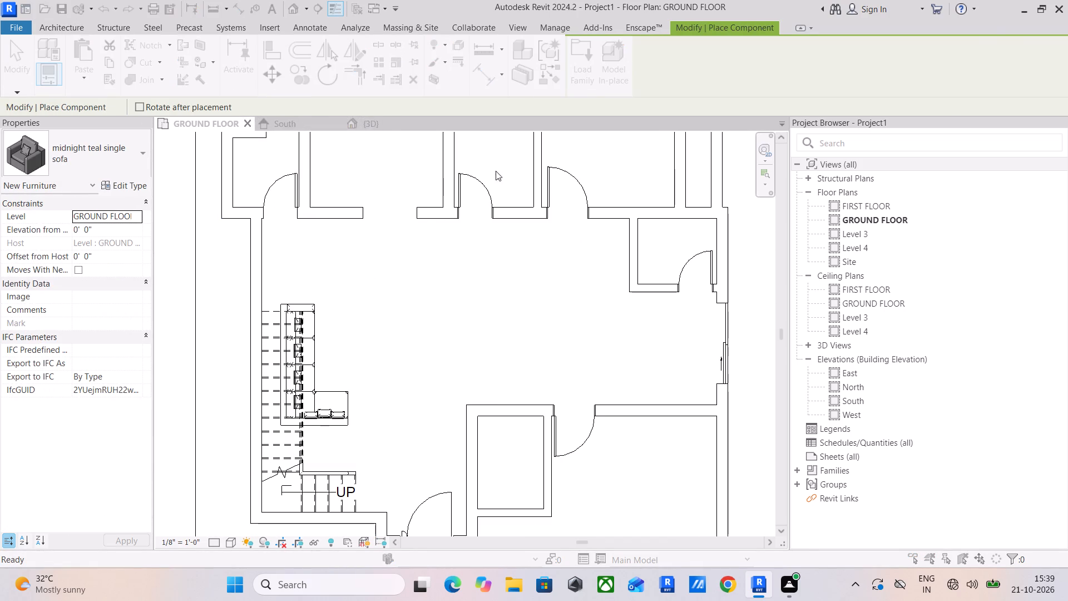
left_click(892, 150)
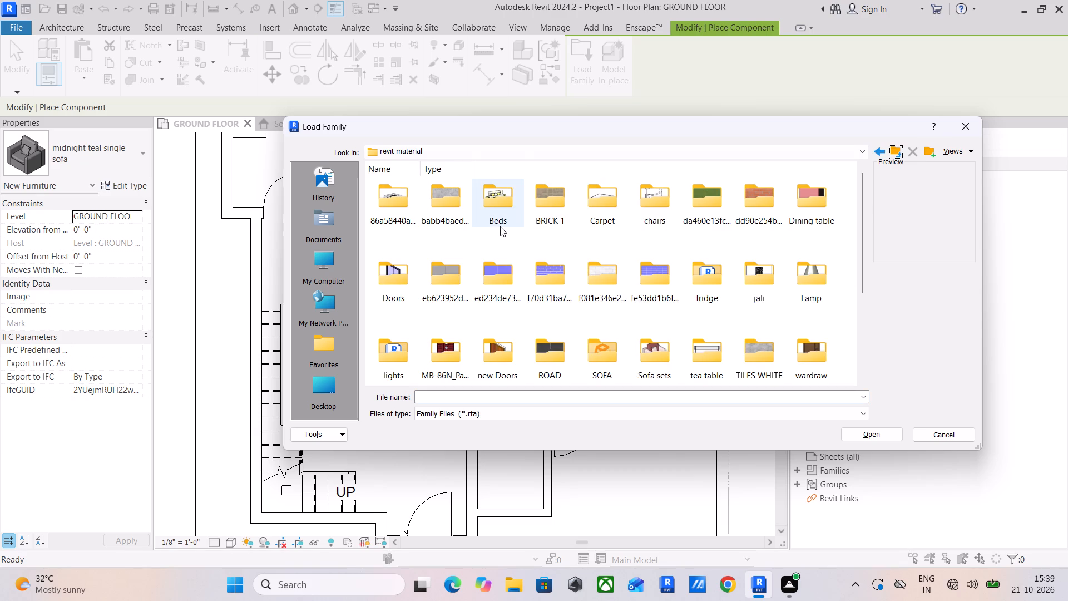
double_click(500, 226)
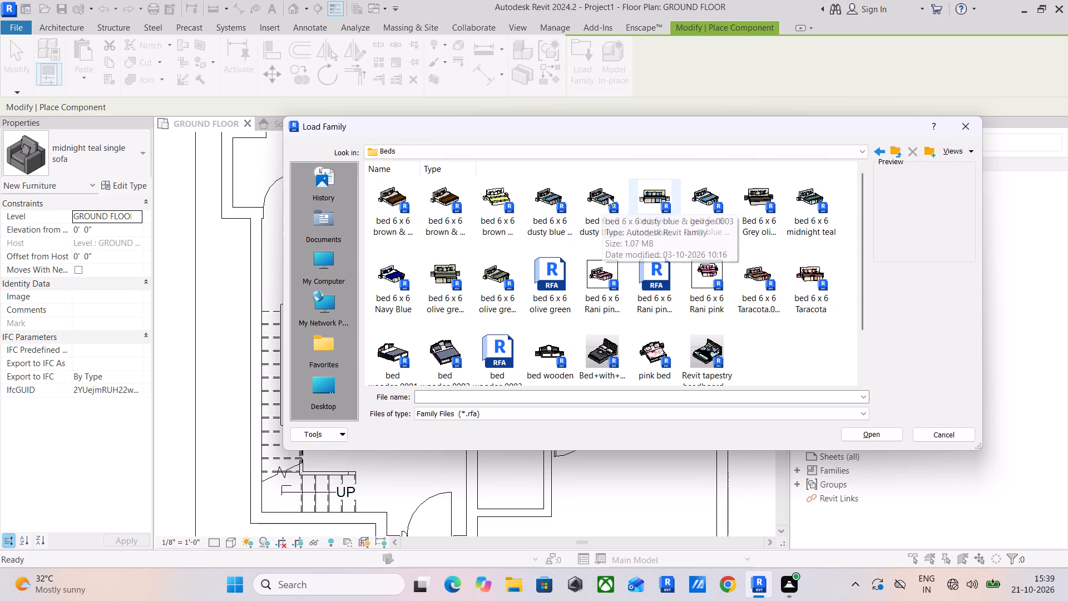
left_click(600, 194)
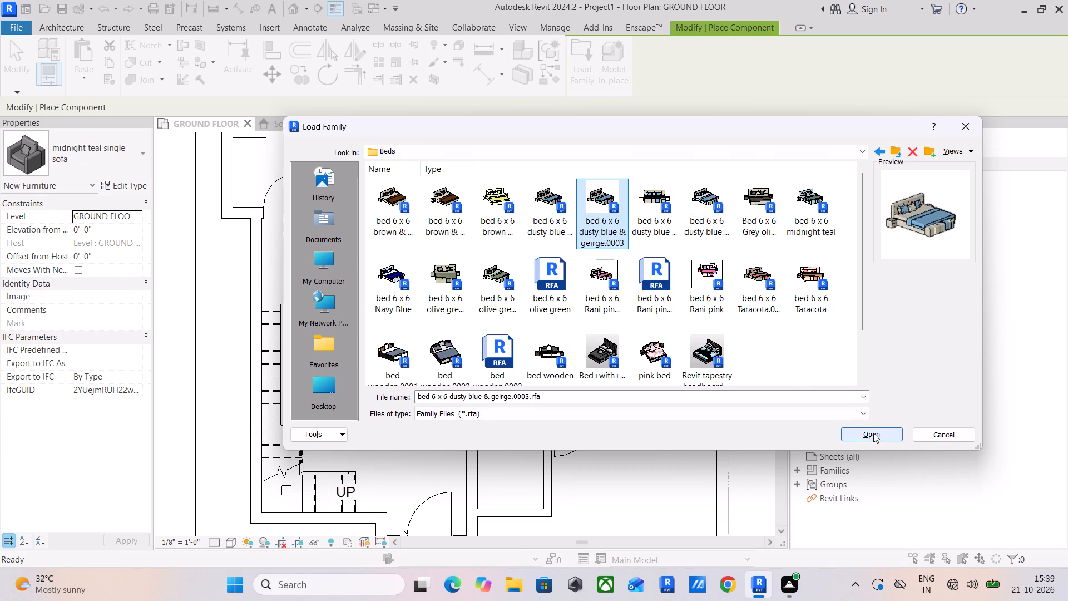
left_click(873, 433)
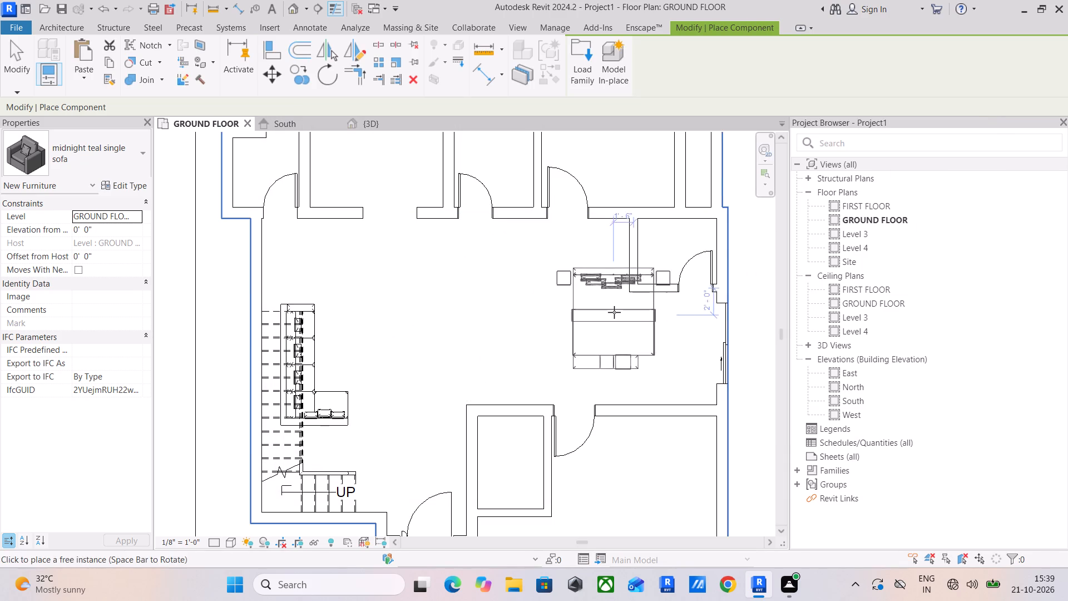
Rotate the bed by 180° and place it in the bedroom east of the entrance, with its headboard against the south wall.
middle_click_drag(614, 312, 599, 180)
key("space")
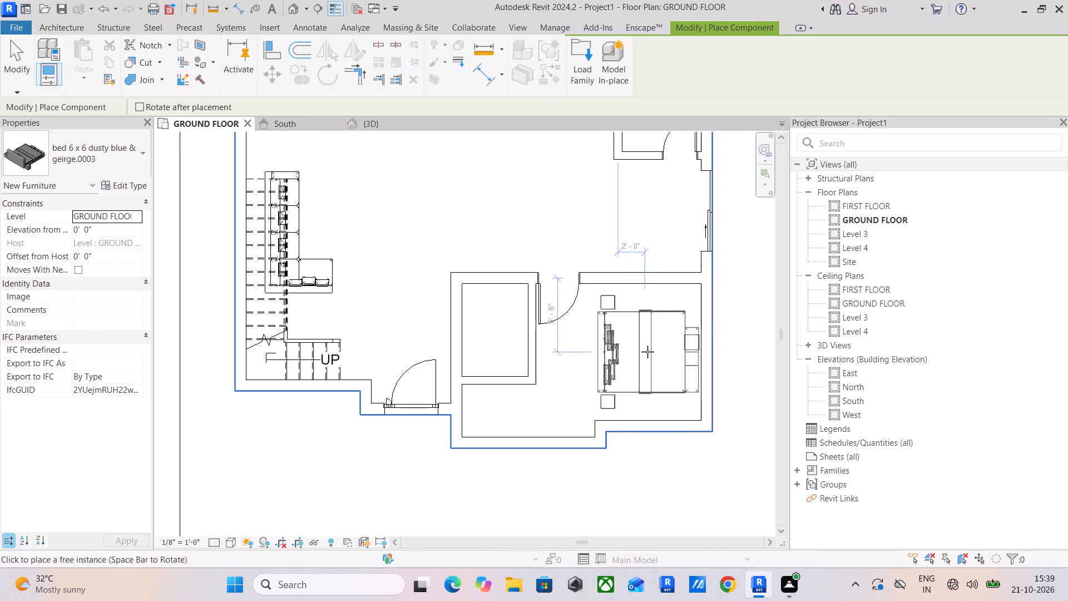
key("space")
scroll(640, 361, "up", 3)
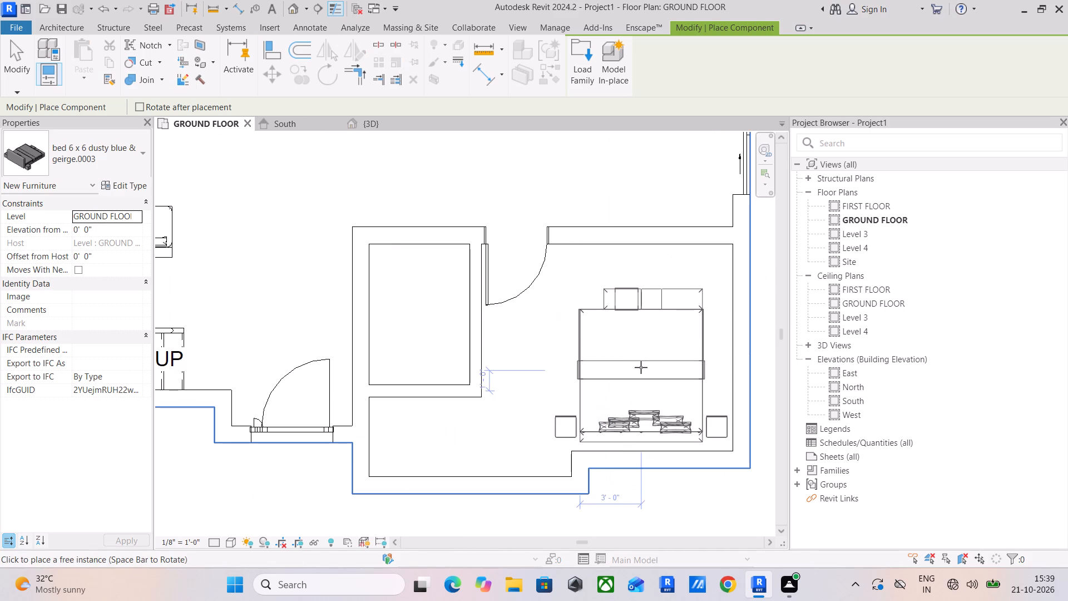
scroll(643, 377, "up", 2)
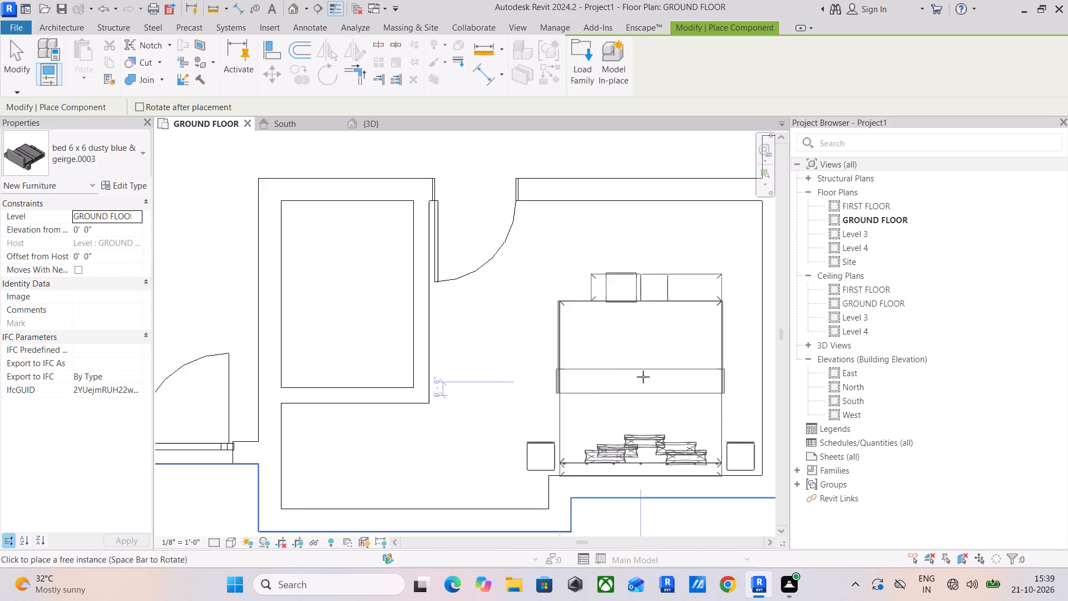
scroll(643, 377, "up", 1)
middle_click_drag(643, 377, 641, 347)
left_click(641, 347)
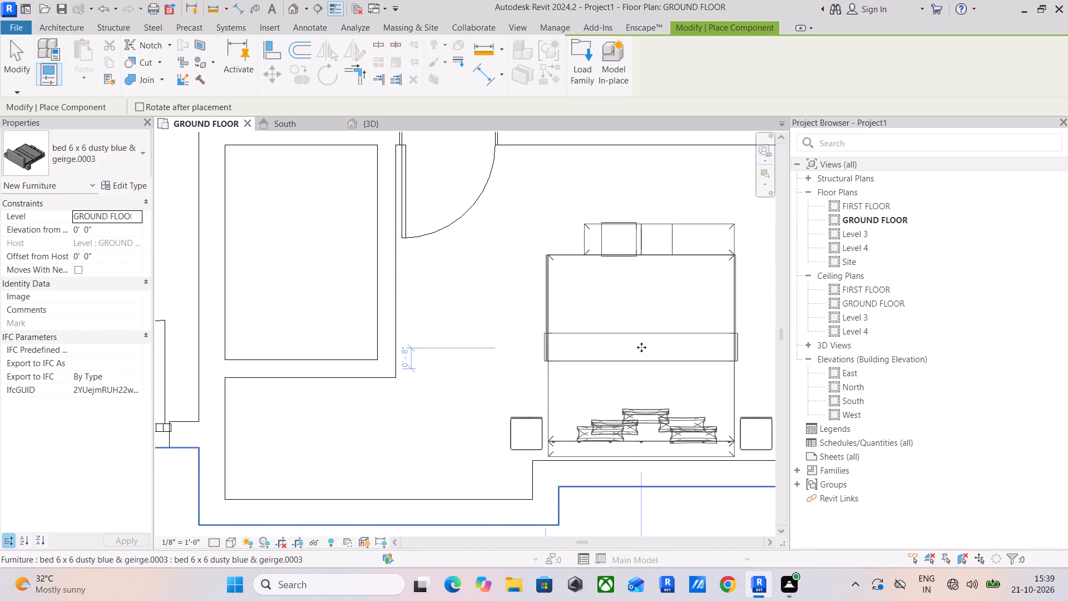
Finish placing the dusty blue bed, then start another component and load the Bed 6 x 6 Grey olive colour family from the Beds folder.
scroll(630, 322, "down", 3)
key("Escape")
key("Escape")
key("Escape")
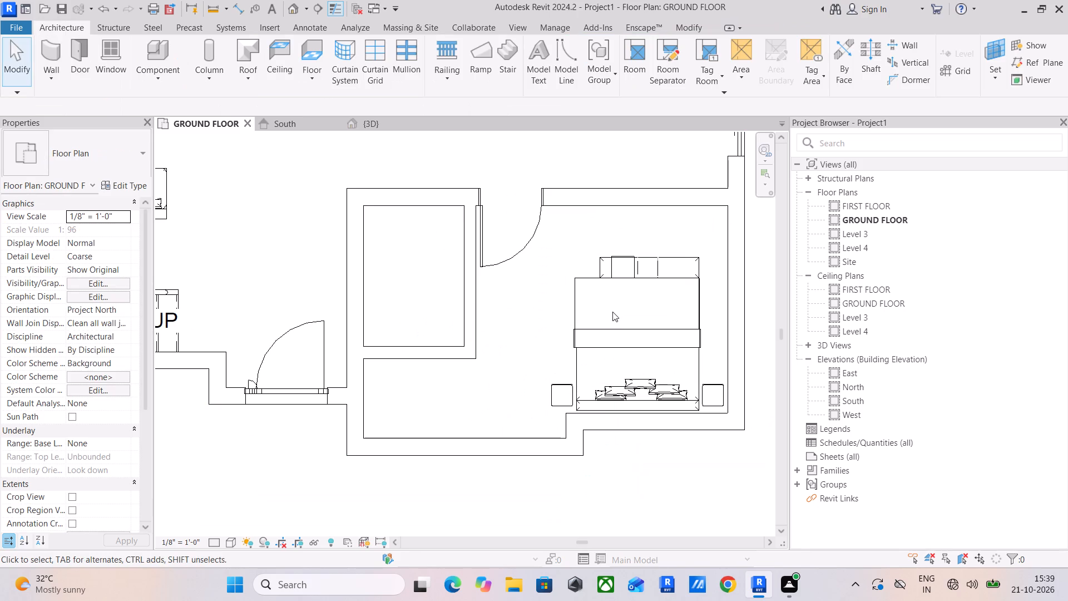
scroll(613, 312, "down", 2)
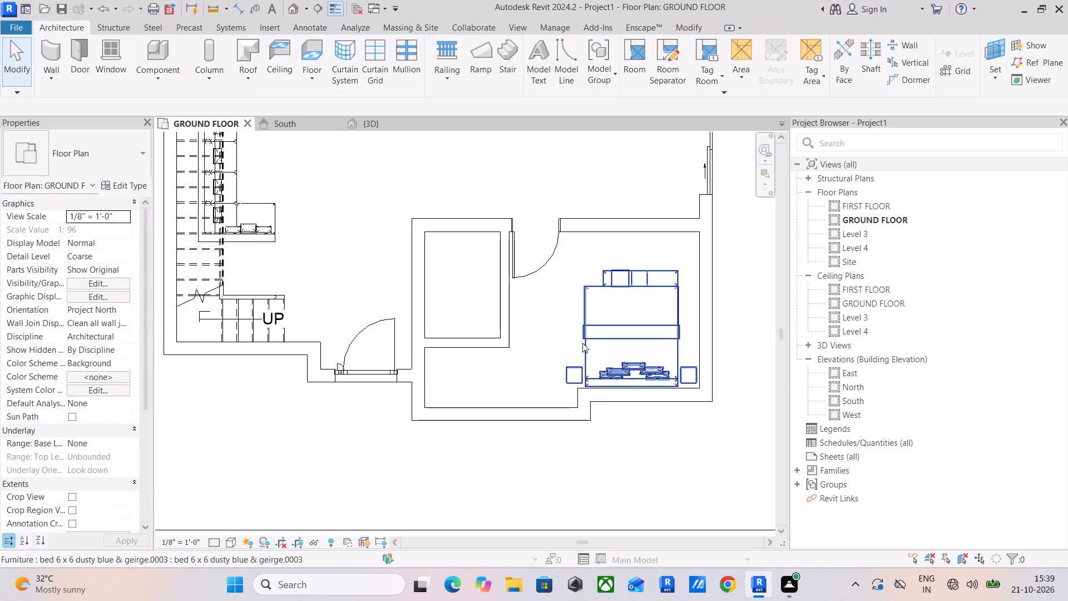
middle_click_drag(582, 343, 582, 387)
scroll(600, 354, "down", 1)
middle_click_drag(607, 334, 585, 440)
middle_click_drag(615, 354, 596, 447)
middle_click_drag(609, 364, 606, 398)
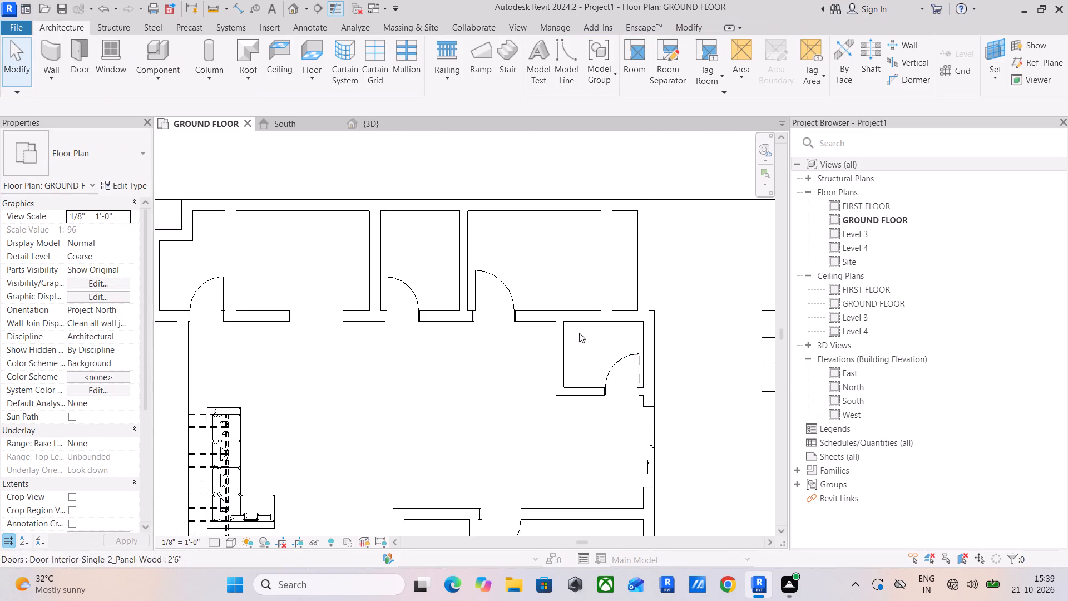
scroll(553, 279, "up", 3)
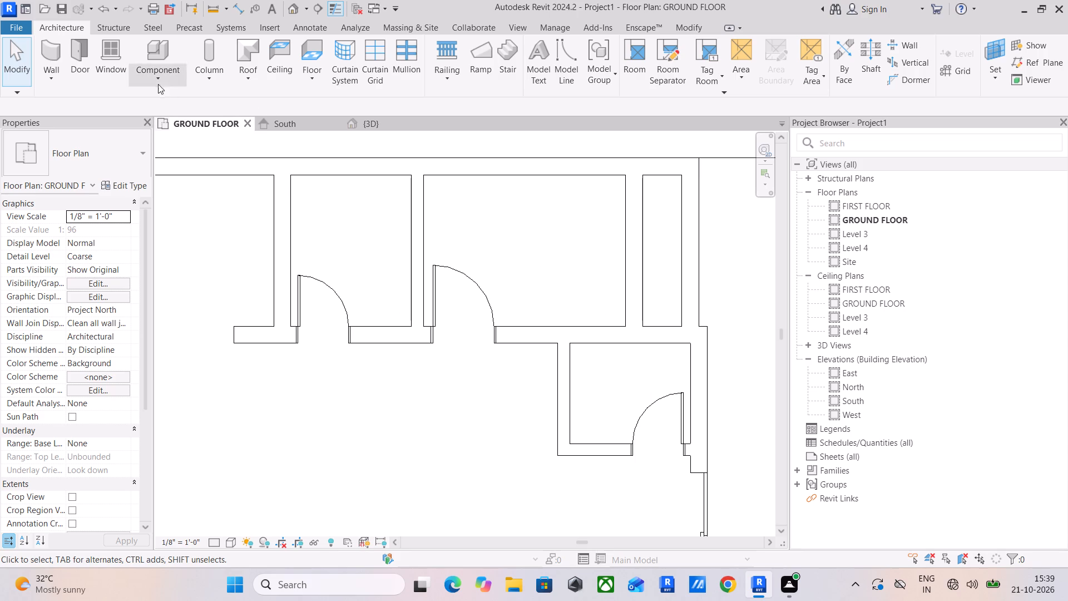
left_click(159, 78)
left_click(200, 106)
left_click(578, 58)
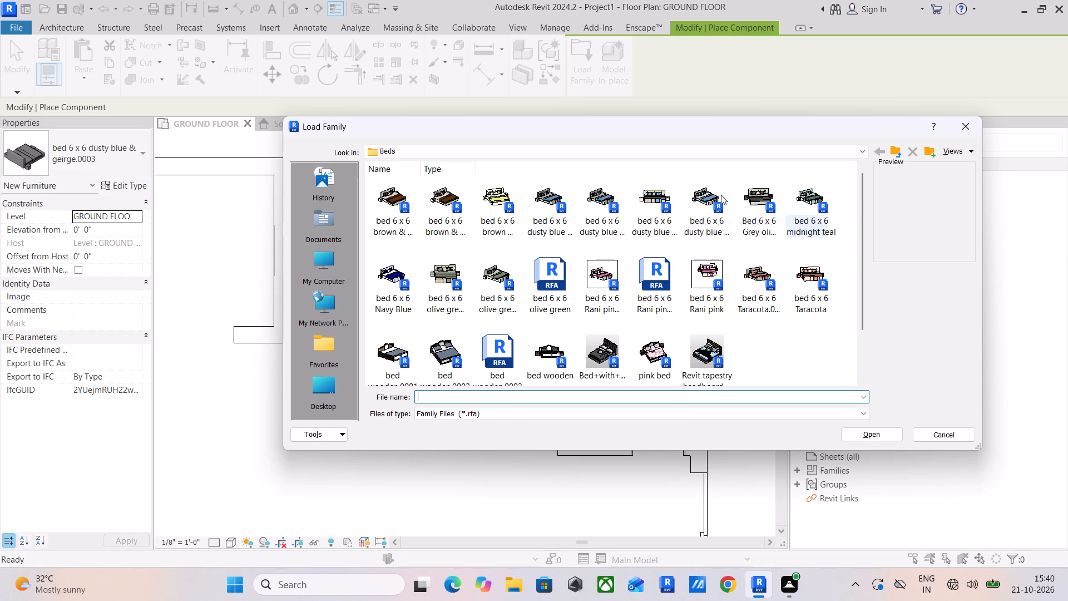
left_click(754, 202)
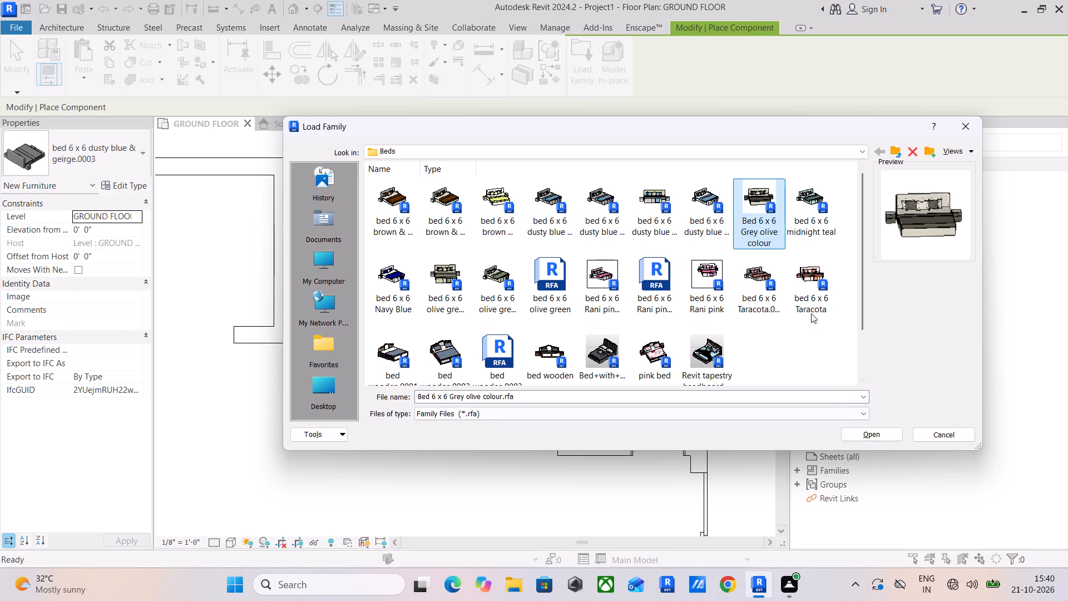
left_click(799, 200)
left_click(751, 205)
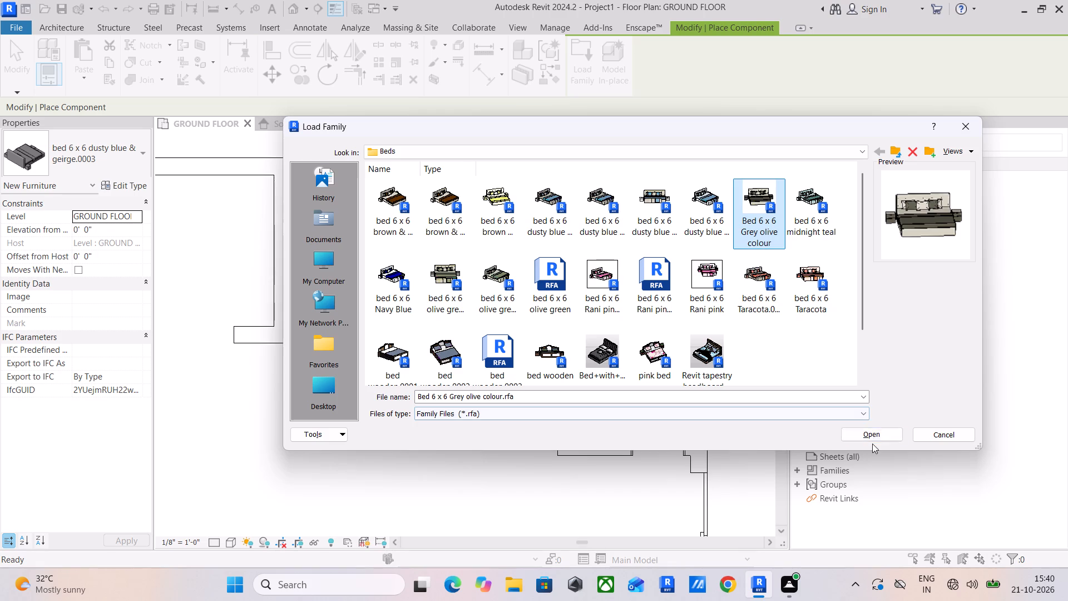
left_click(873, 435)
Place the grey olive bed in the north-east bedroom, with its headboard towards the north wall.
scroll(646, 302, "down", 3)
middle_click_drag(646, 302, 607, 150)
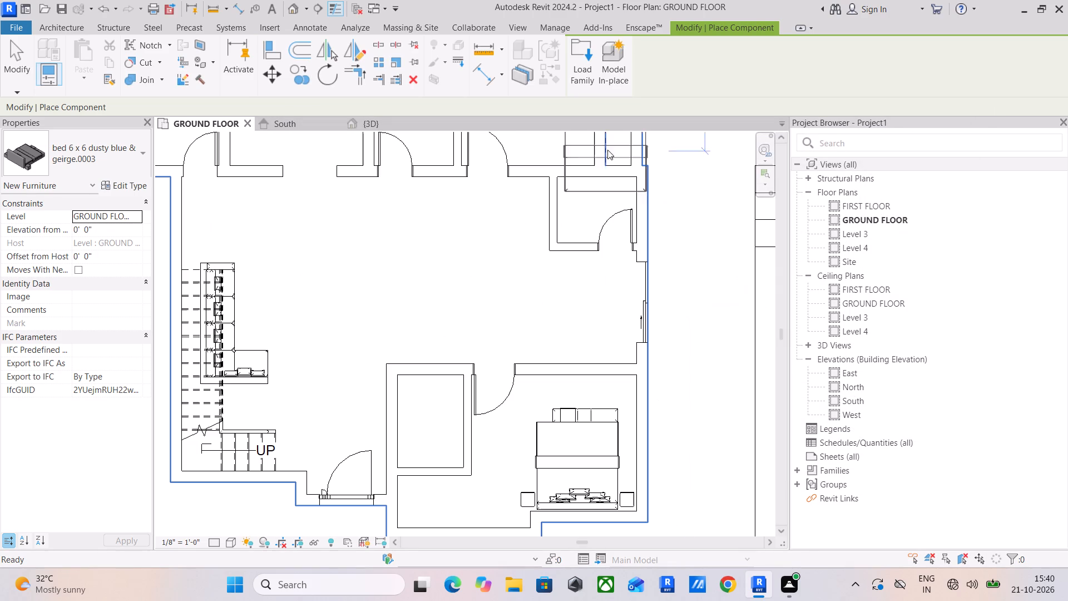
middle_click_drag(577, 238, 558, 383)
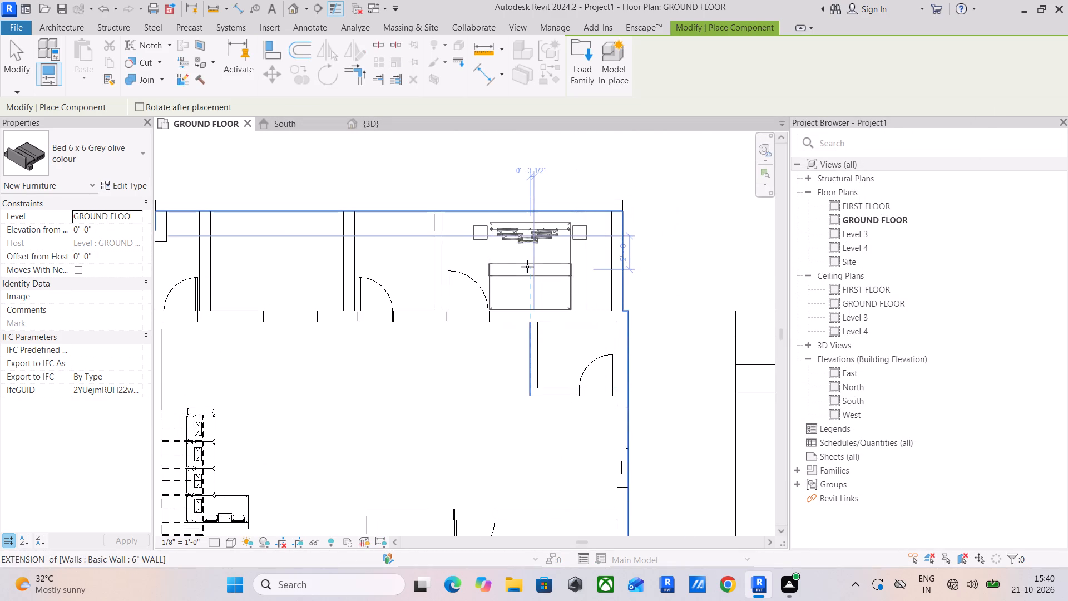
scroll(527, 267, "up", 2)
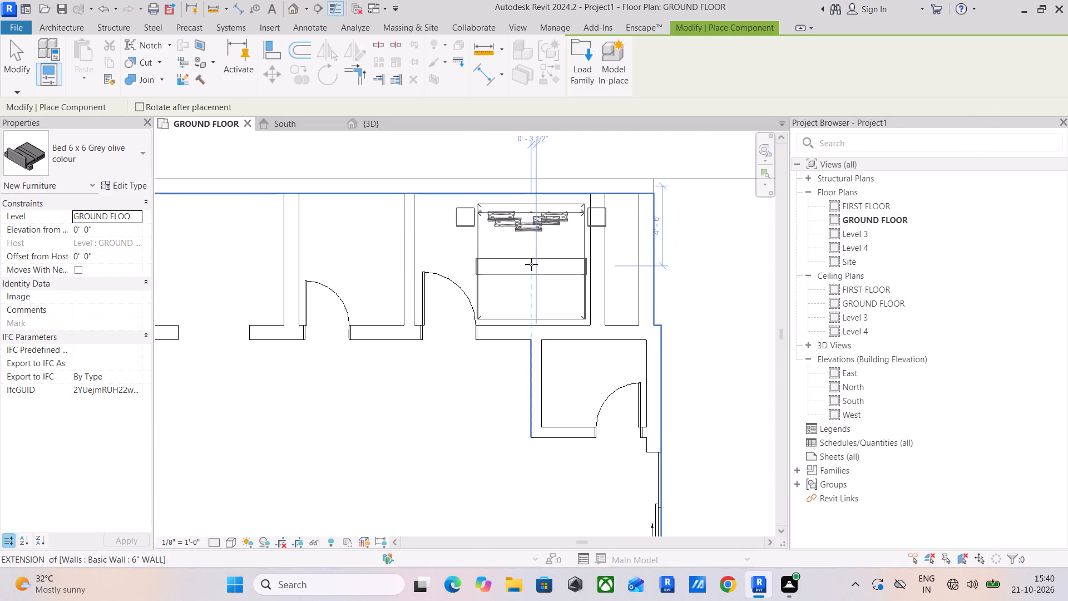
scroll(531, 264, "up", 2)
left_click(531, 264)
key("Escape")
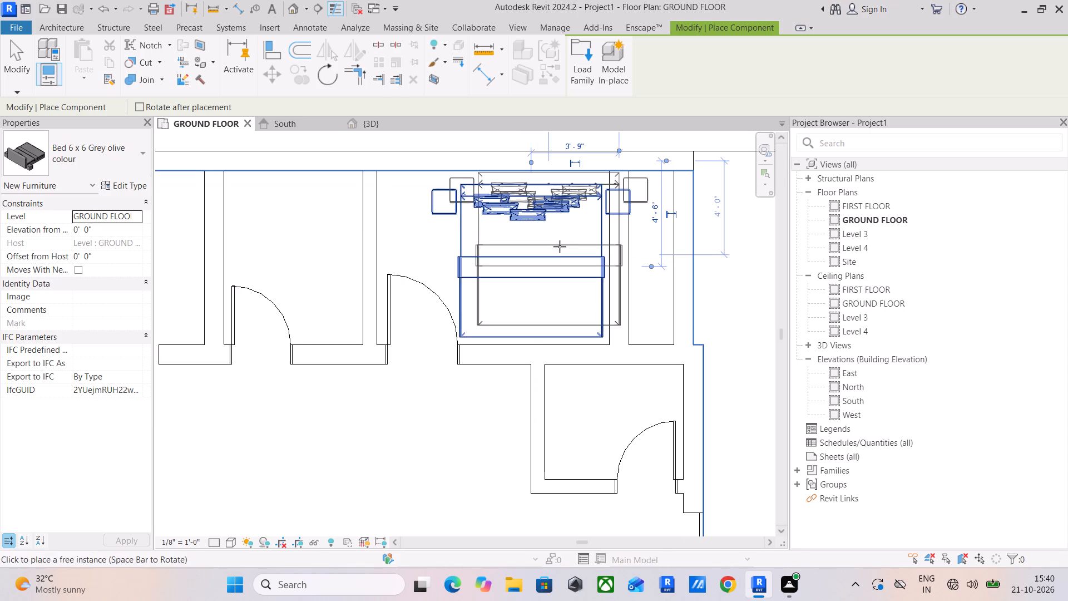
key("Escape")
key("Escape")
key("Escape")
Open the grey olive bed's family for editing and show its 3D view from the top.
scroll(607, 210, "up", 4)
left_click(602, 214)
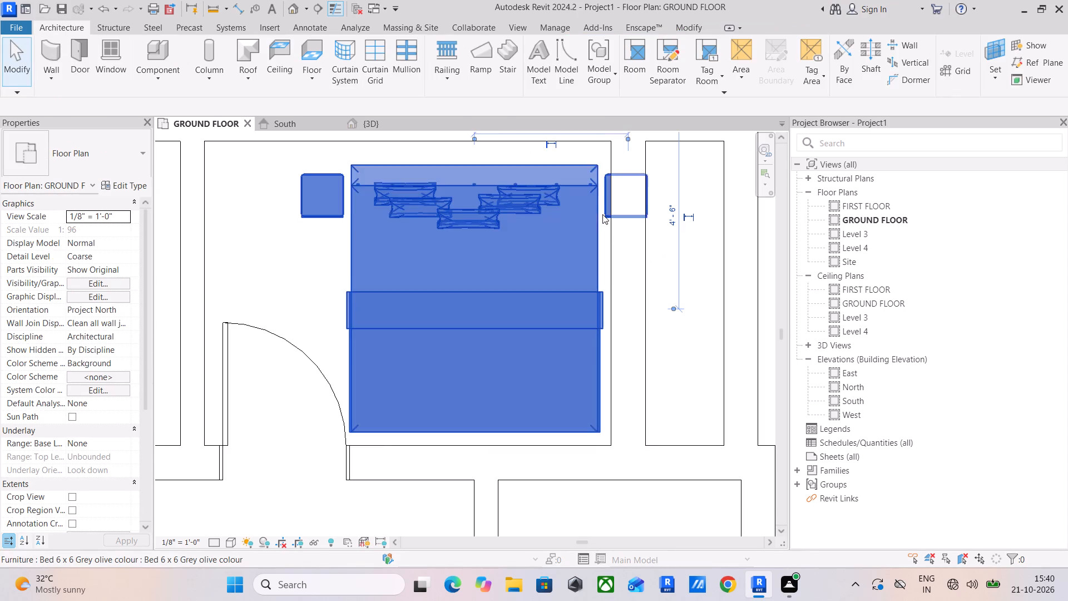
left_click(590, 71)
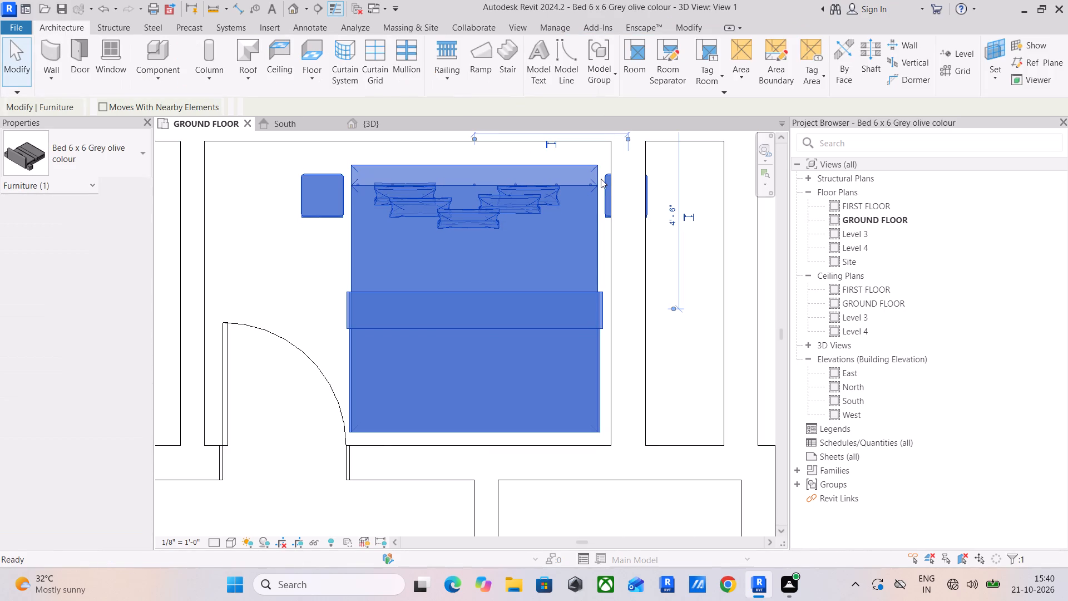
middle_click_drag(617, 258, 622, 318, "shift")
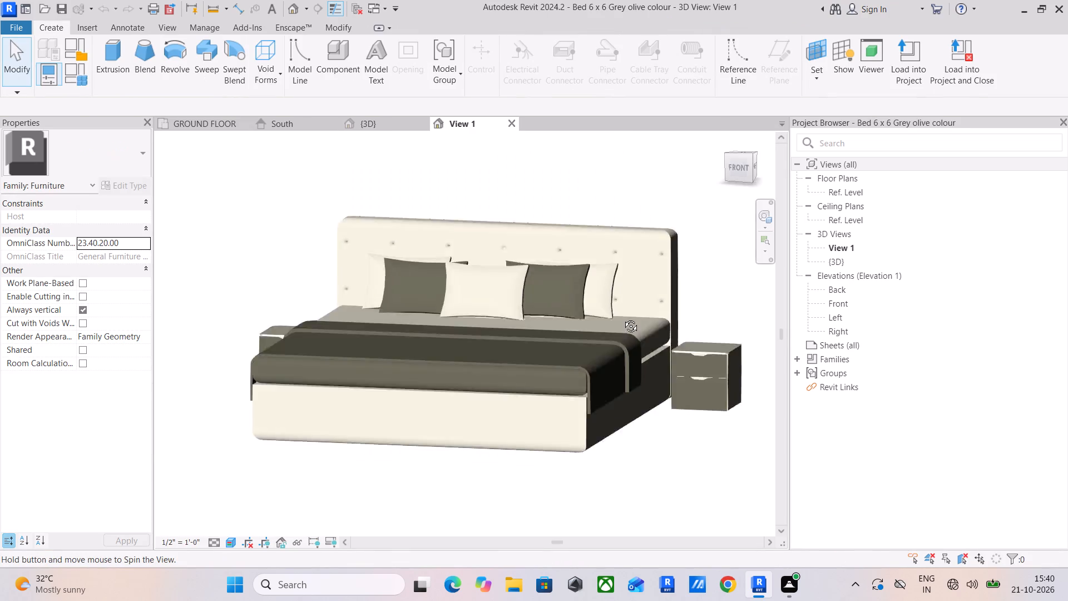
middle_click_drag(622, 318, 647, 377, "shift")
scroll(674, 268, "up", 4)
middle_click_drag(696, 253, 562, 193)
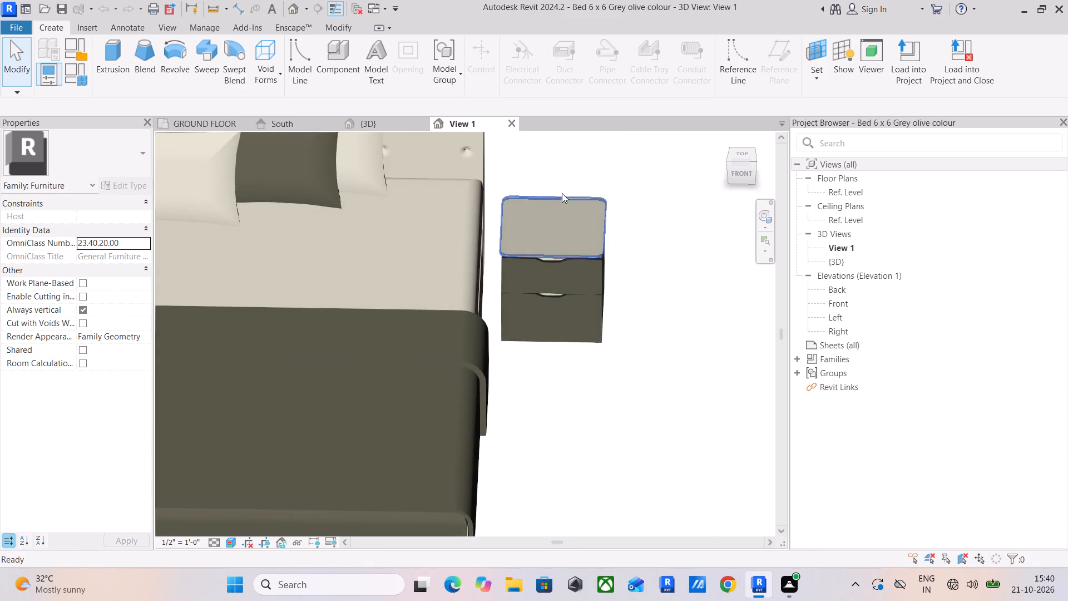
scroll(568, 213, "down", 3)
left_click(739, 155)
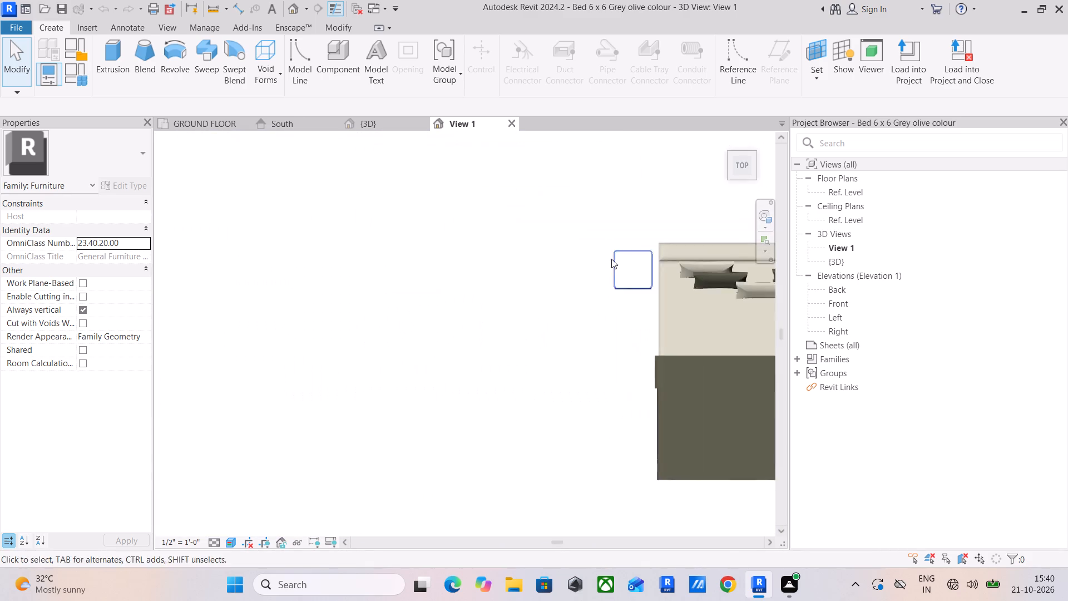
Delete the bedside table on the bed's door side in the family and reload it into the project, overwriting the existing version.
left_click(218, 116)
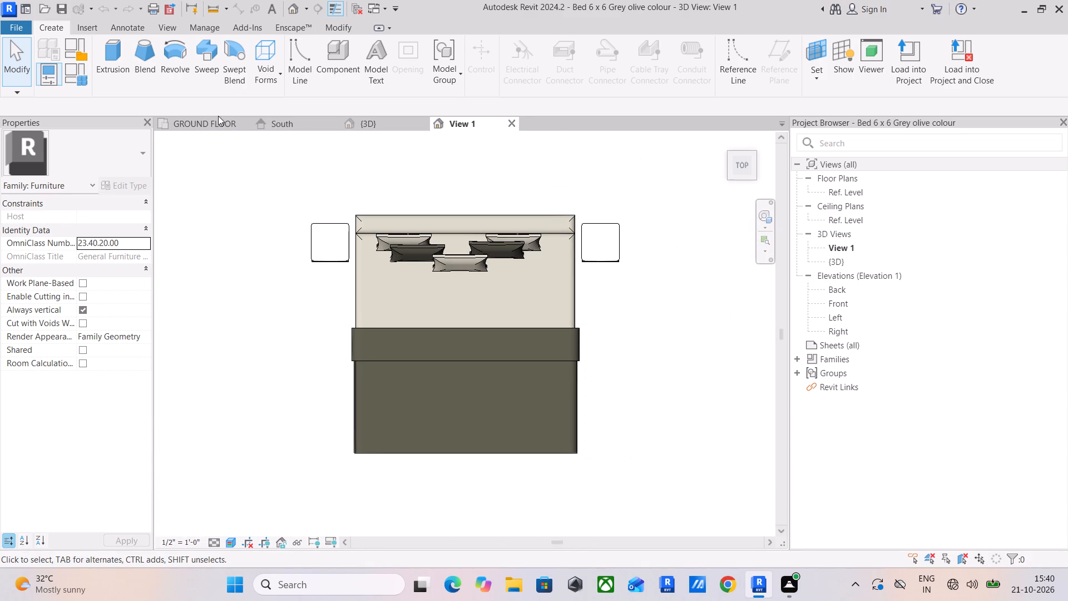
left_click(217, 124)
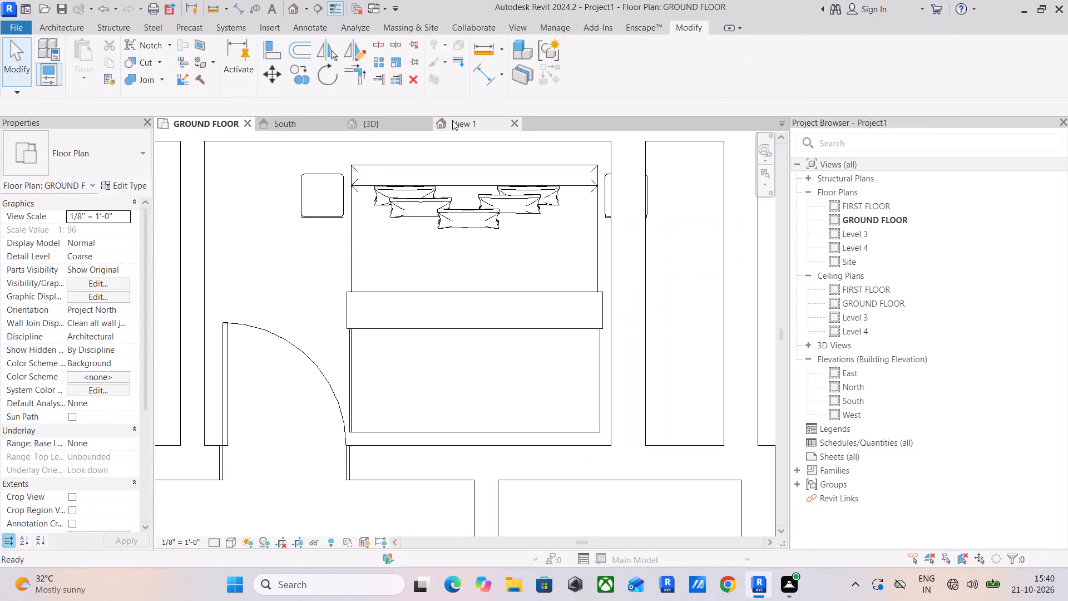
left_click(452, 120)
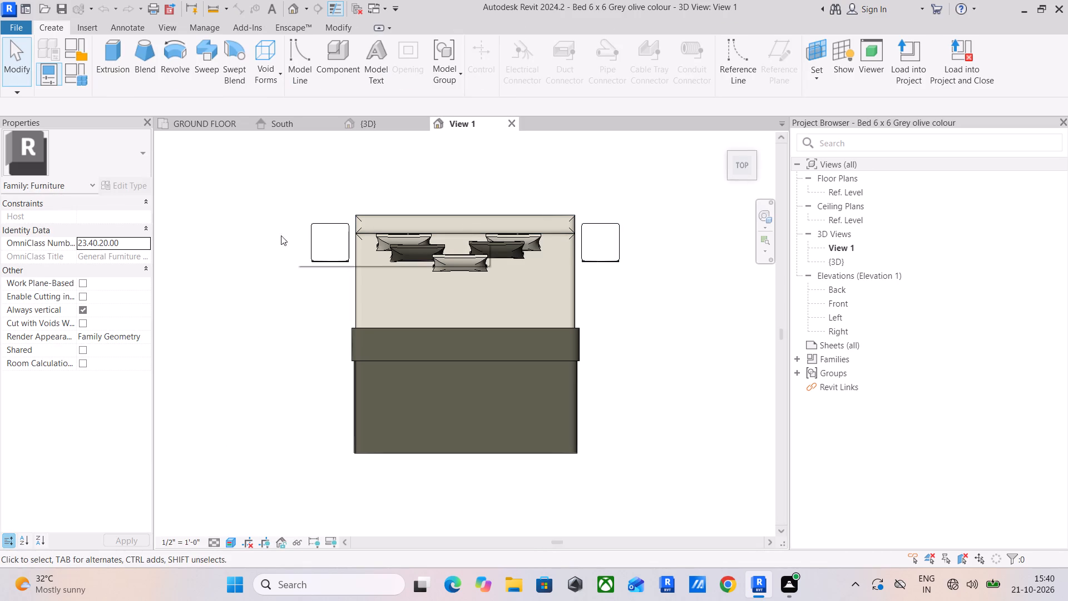
left_click_drag(260, 194, 354, 279)
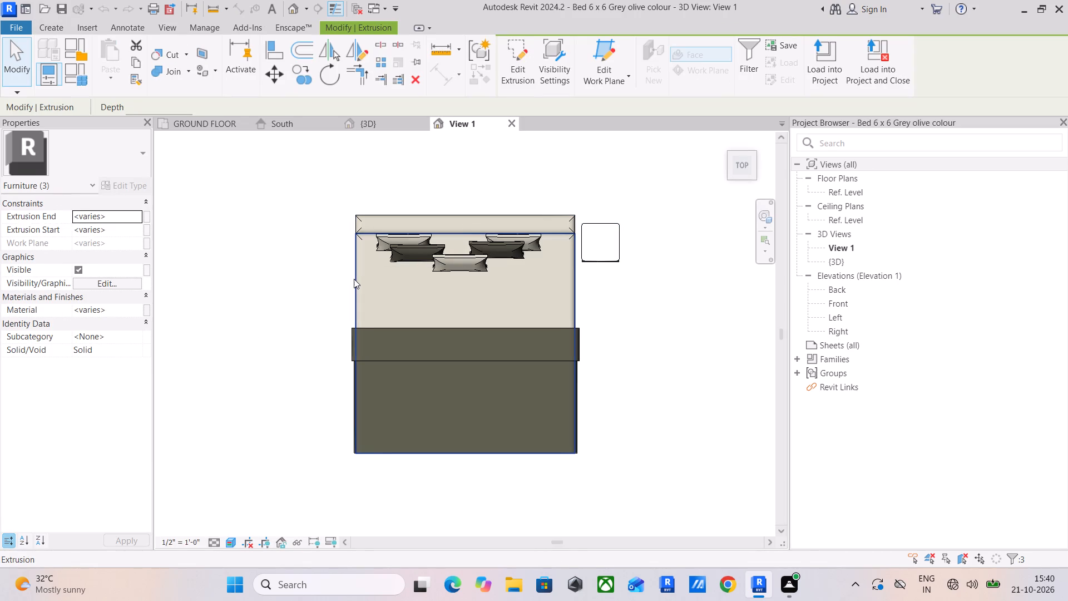
key("Delete")
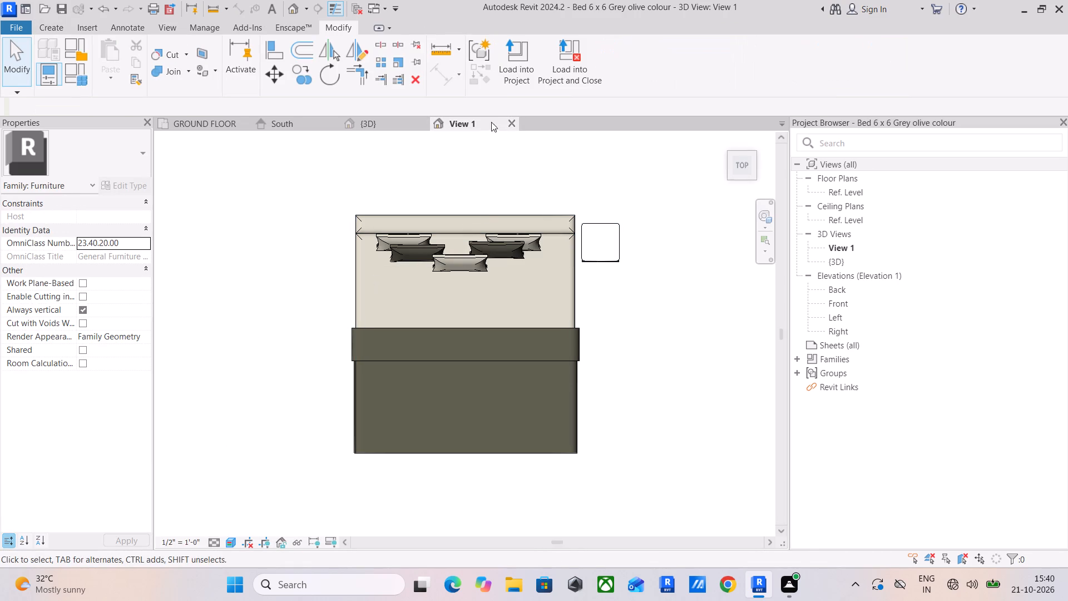
left_click(526, 69)
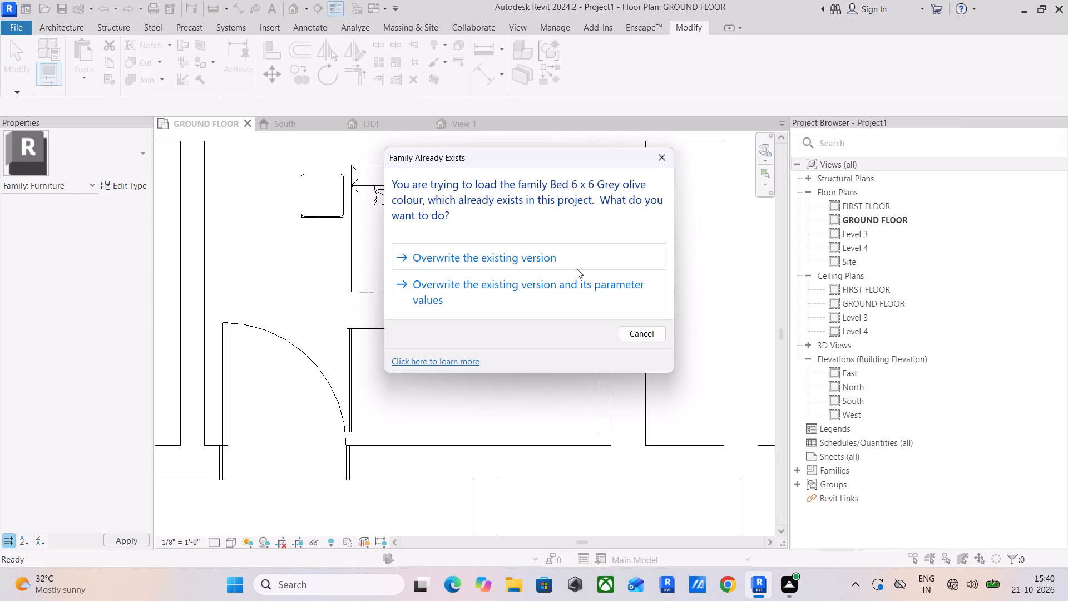
left_click(522, 264)
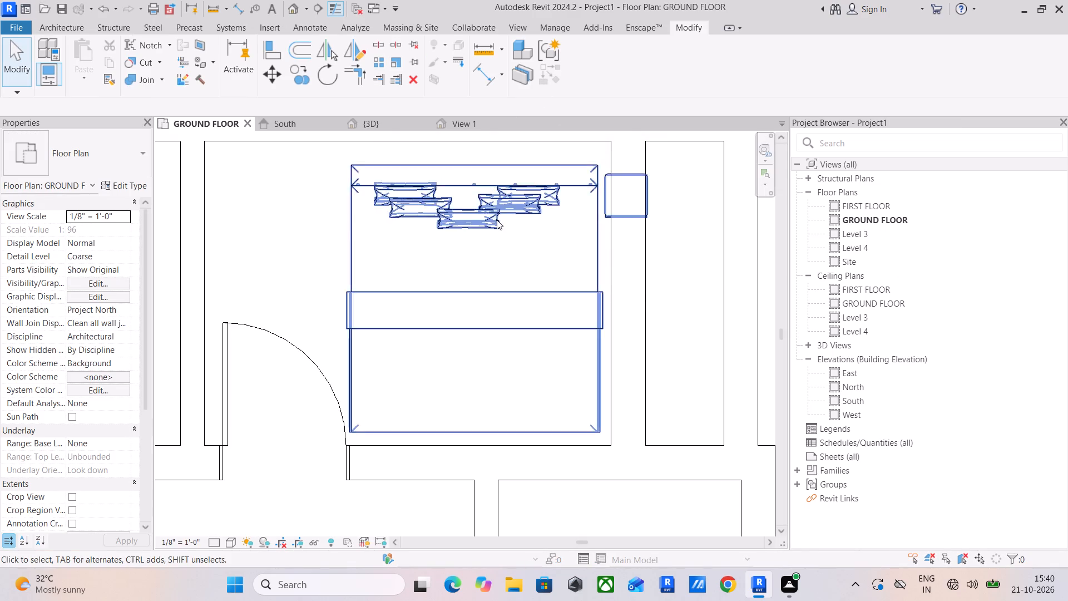
Rotate the grey olive bed by 180° in the floor plan and nudge it north, away from the bedroom's south wall.
left_click(460, 171)
key("space")
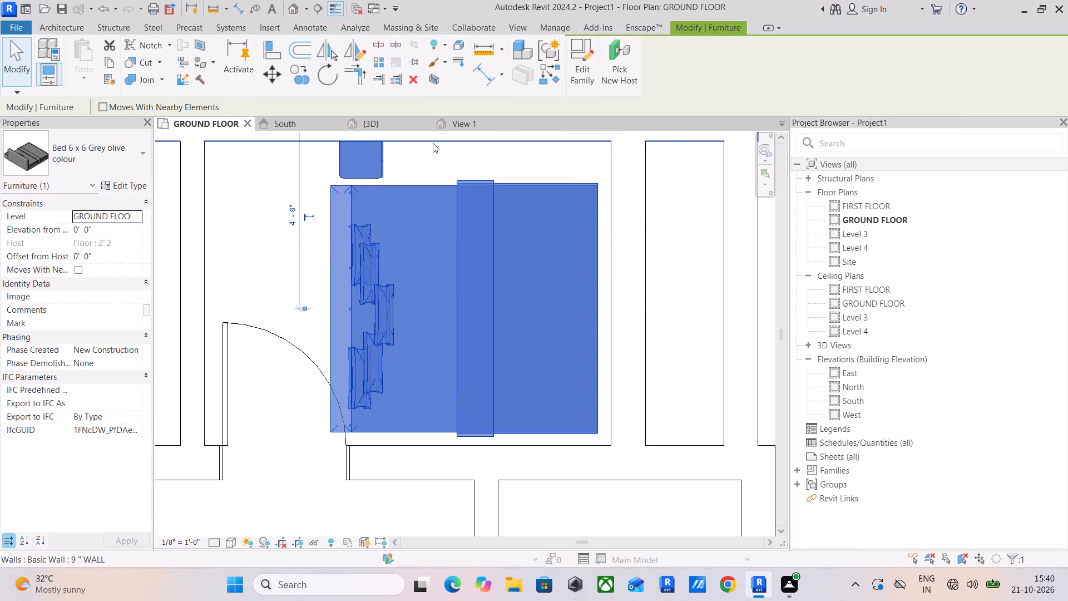
key("space")
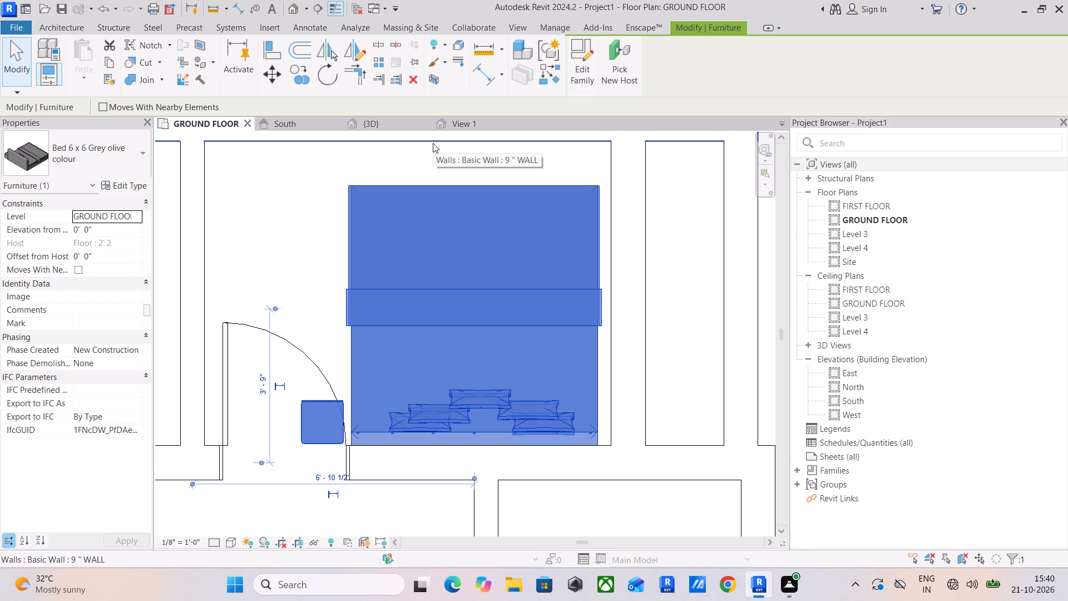
key("Up")
key("Up")
key("Up")
key("Up")
key("Up")
key("Up")
key("Up")
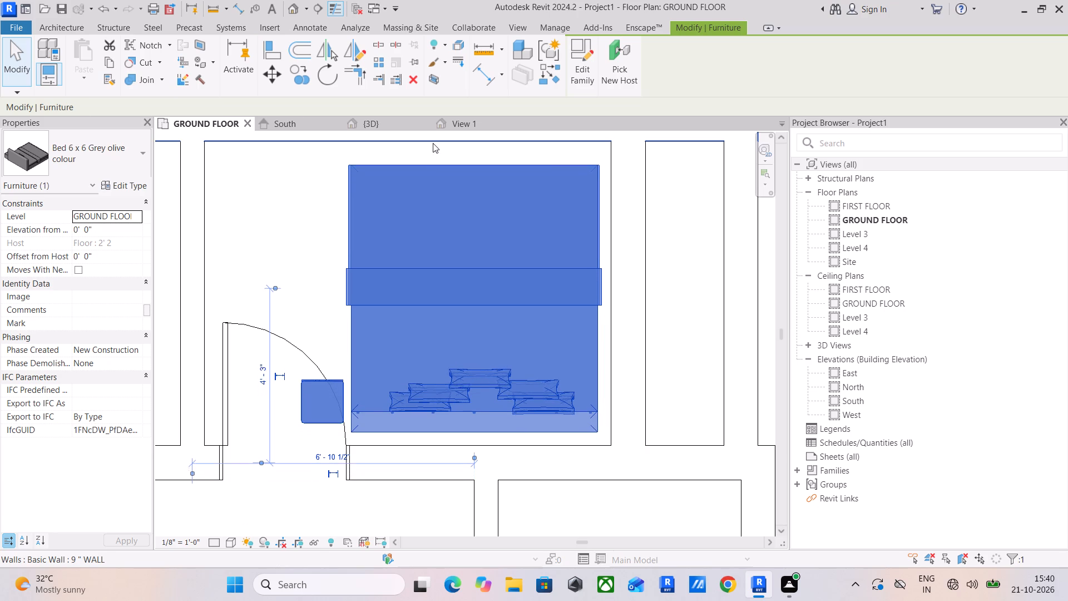
key("Up")
key("Up")
key("Up")
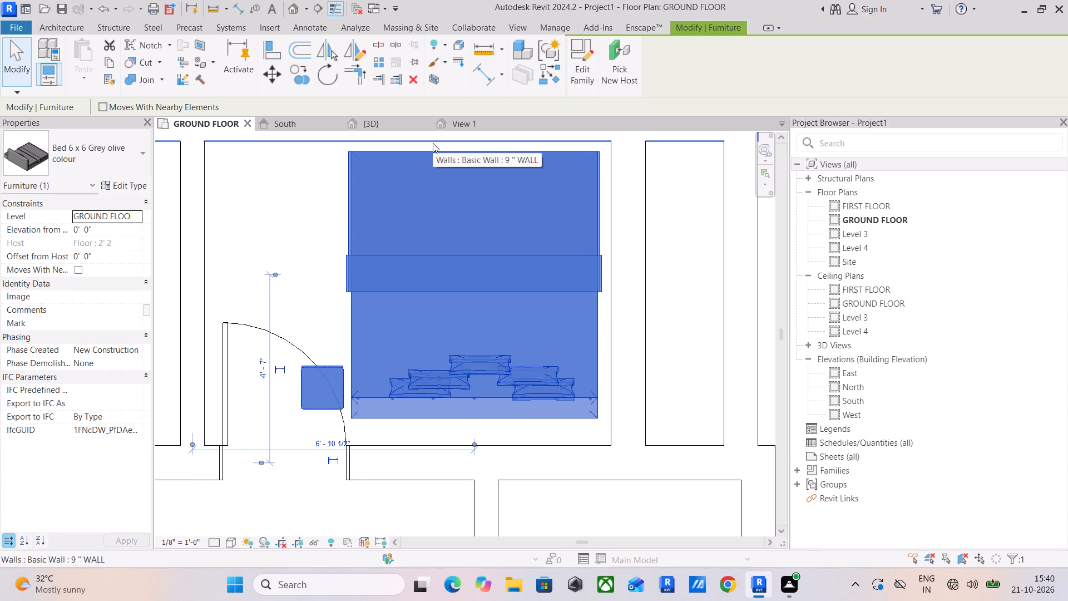
Edit the grey olive bed's family to delete the remaining bedside table and reload it into the project, overwriting the existing version.
scroll(535, 144, "down", 4)
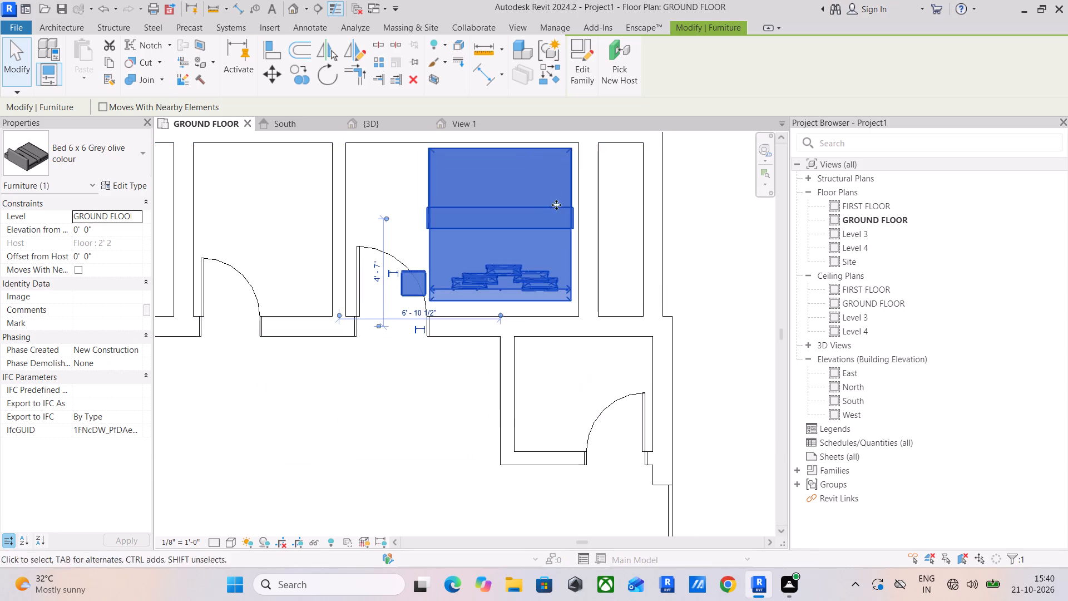
middle_click_drag(550, 216, 521, 281)
left_click(592, 72)
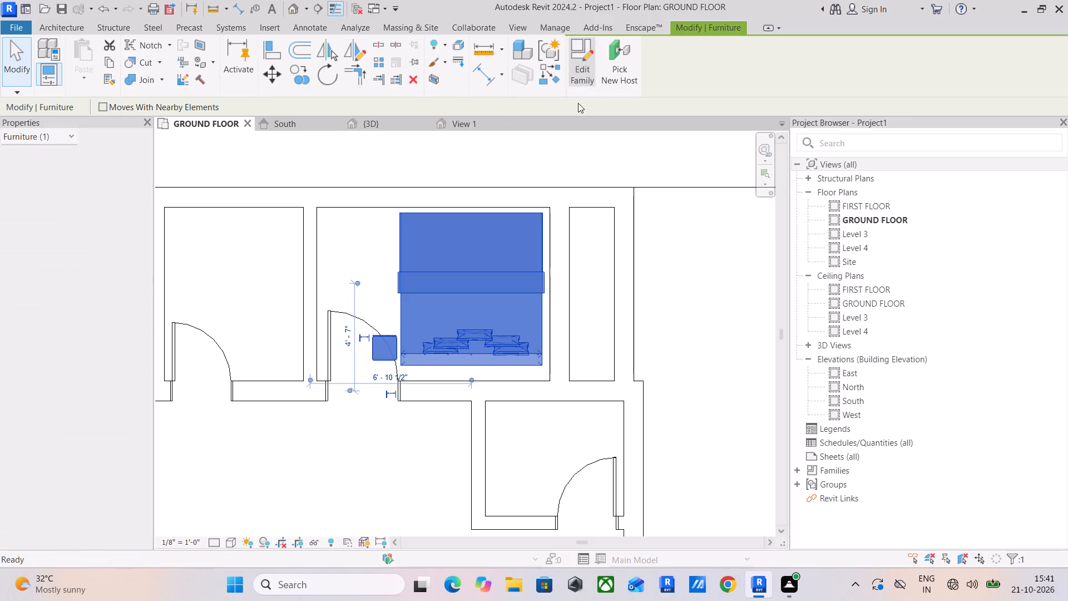
left_click(654, 192)
left_click_drag(655, 190, 604, 292)
key("Delete")
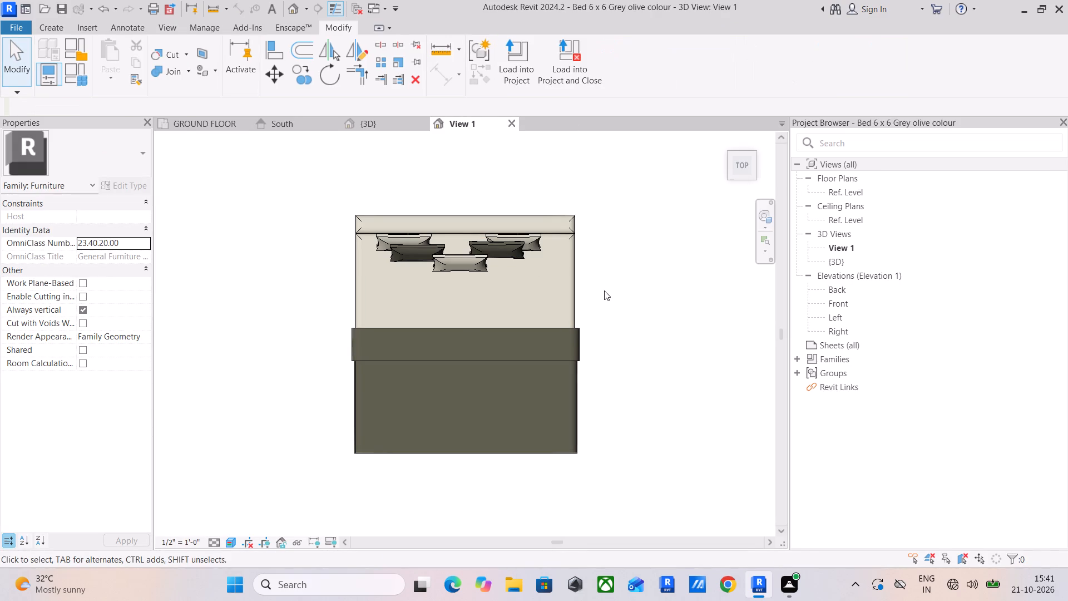
left_click(515, 51)
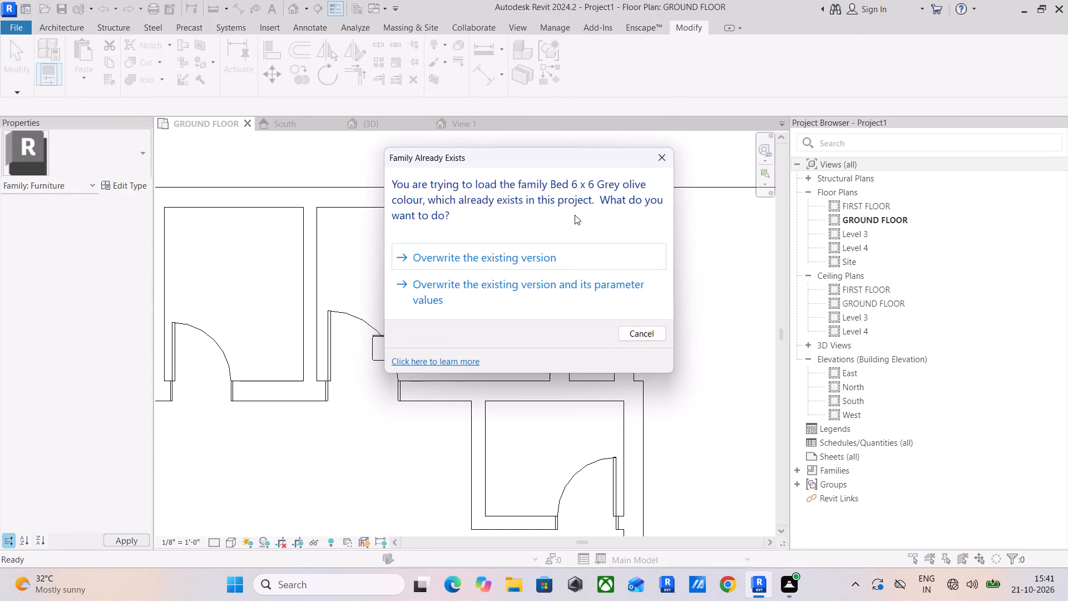
left_click(555, 255)
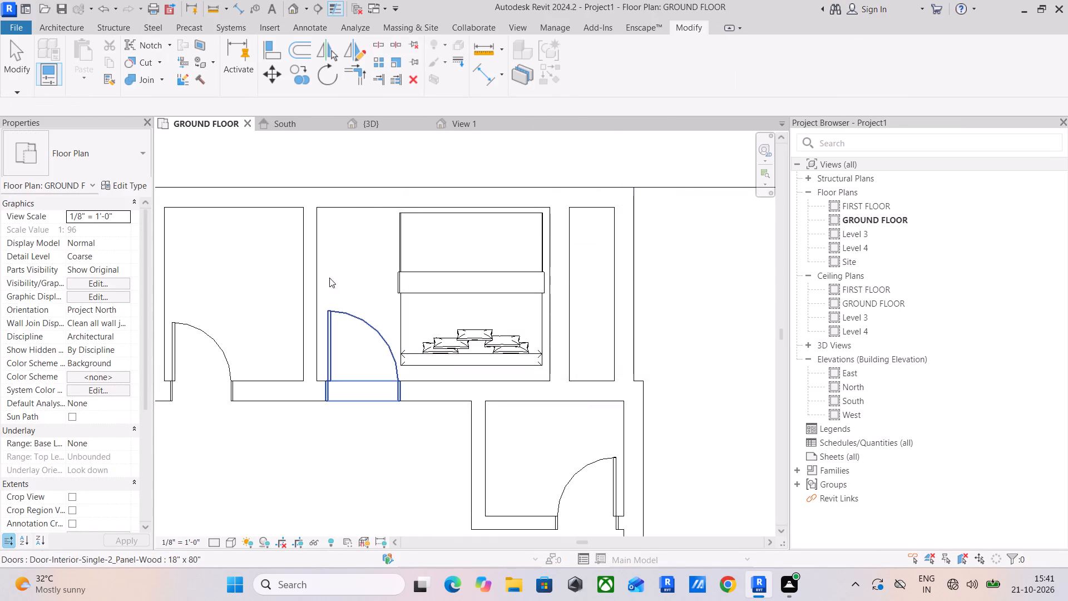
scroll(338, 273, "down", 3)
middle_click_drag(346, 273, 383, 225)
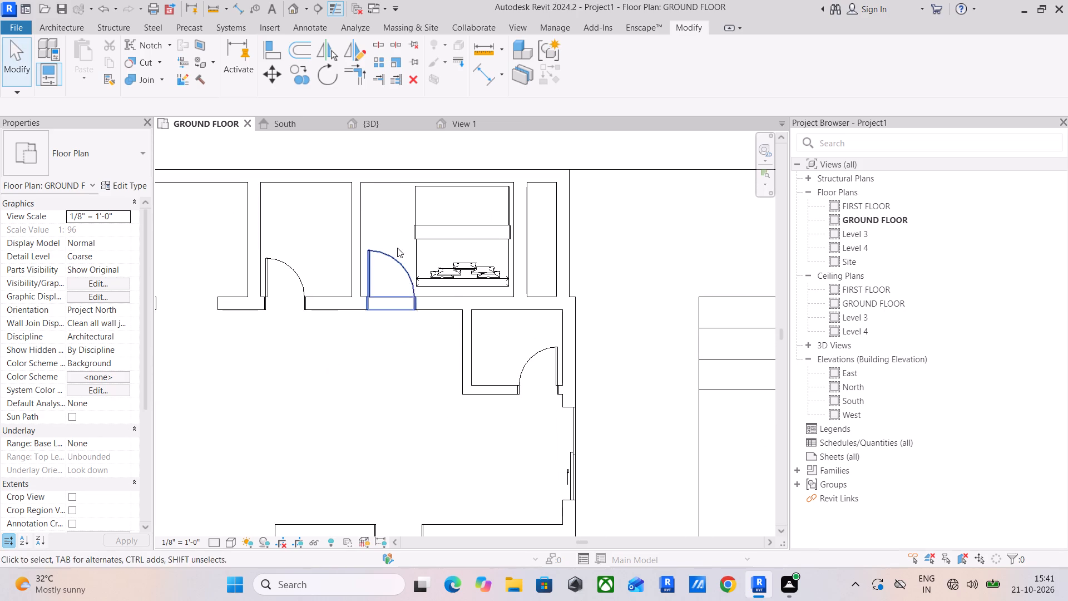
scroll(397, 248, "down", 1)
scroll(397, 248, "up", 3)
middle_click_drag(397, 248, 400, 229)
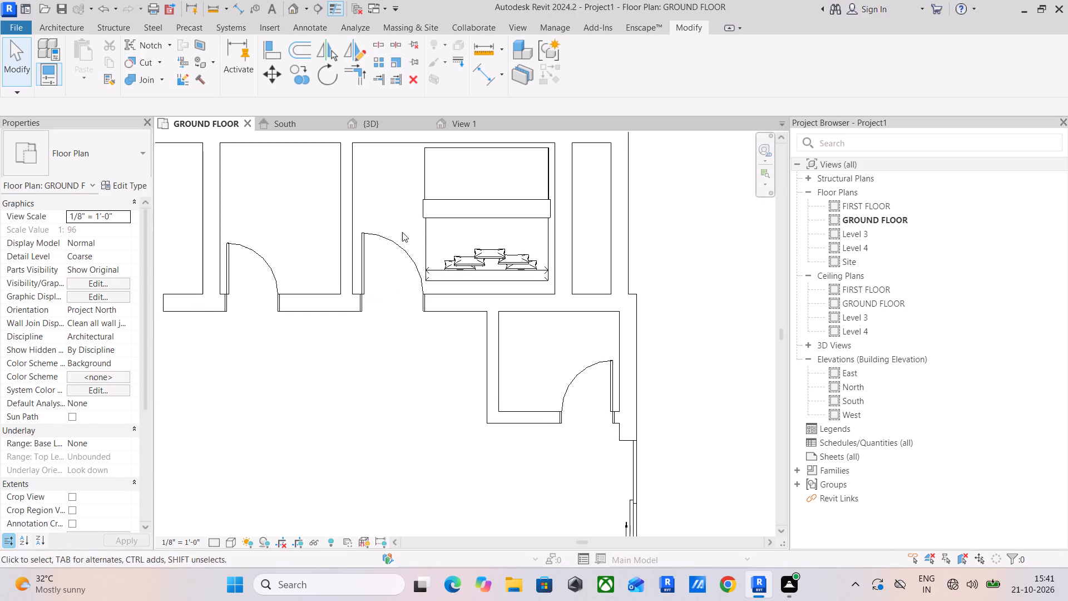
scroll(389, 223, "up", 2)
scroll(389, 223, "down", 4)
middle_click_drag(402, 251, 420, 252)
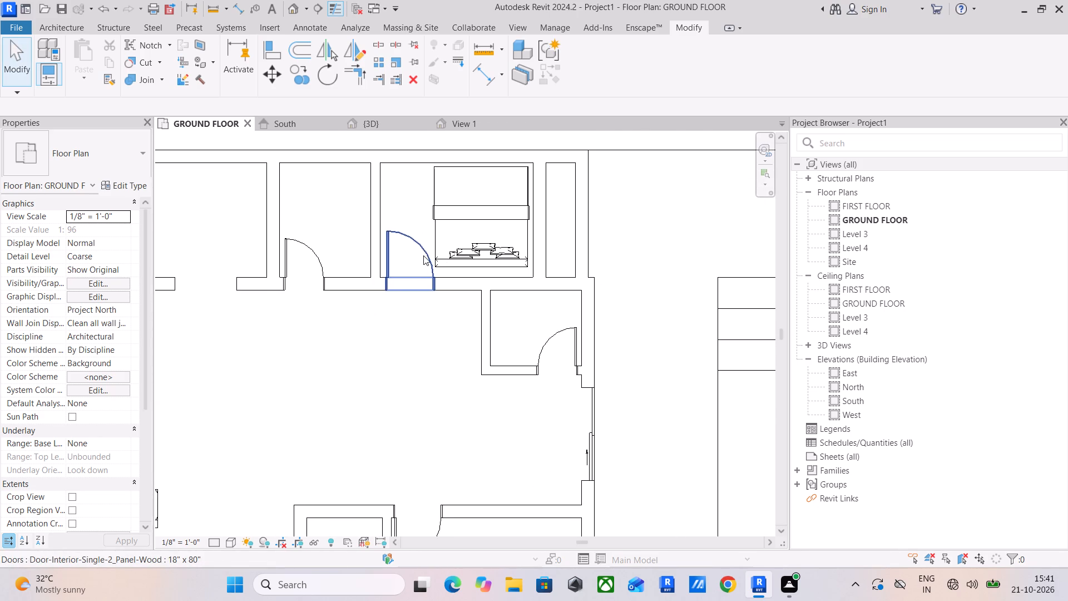
Place a matching 2'6" two-panel wood door in the small room's south wall beside the south-east bedroom, centred about 2'-0" from its east wall, swinging inward.
scroll(424, 269, "up", 4)
middle_click_drag(424, 269, 381, 150)
scroll(417, 258, "down", 5)
middle_click_drag(434, 274, 449, 145)
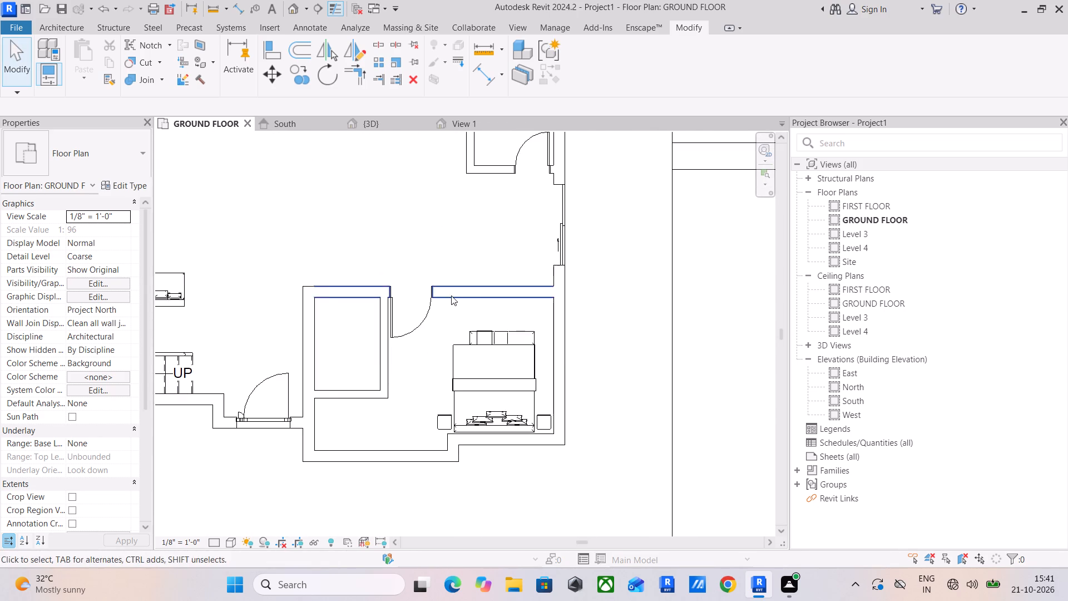
middle_click_drag(451, 295, 491, 226)
scroll(481, 282, "up", 3)
middle_click_drag(481, 282, 520, 246)
scroll(520, 246, "down", 2)
middle_click_drag(520, 246, 438, 330)
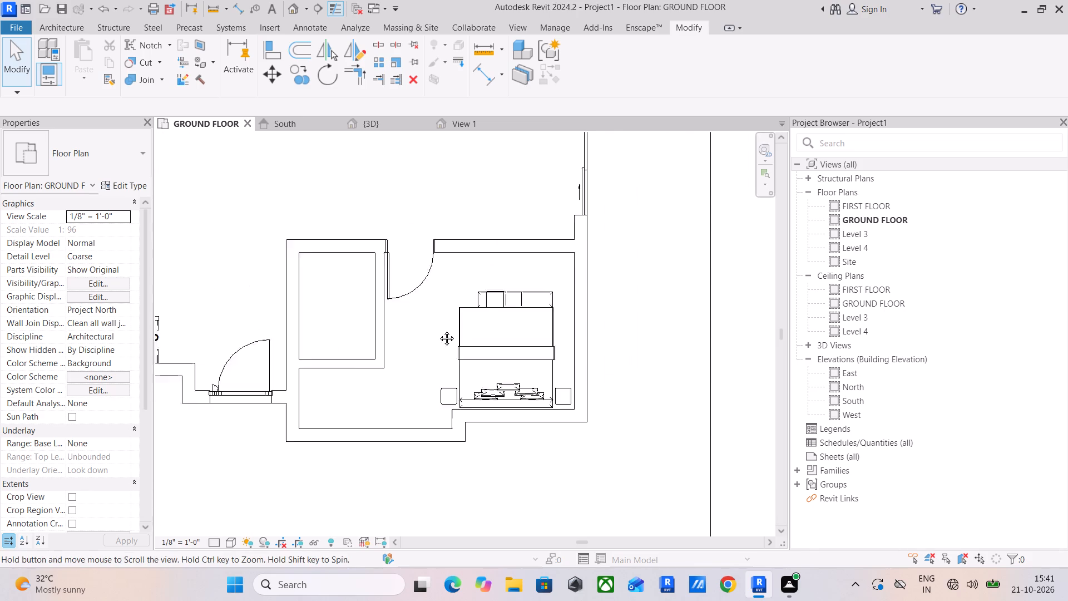
middle_click_drag(438, 330, 437, 333)
scroll(439, 319, "down", 2)
scroll(417, 307, "up", 2)
middle_click_drag(417, 307, 485, 308)
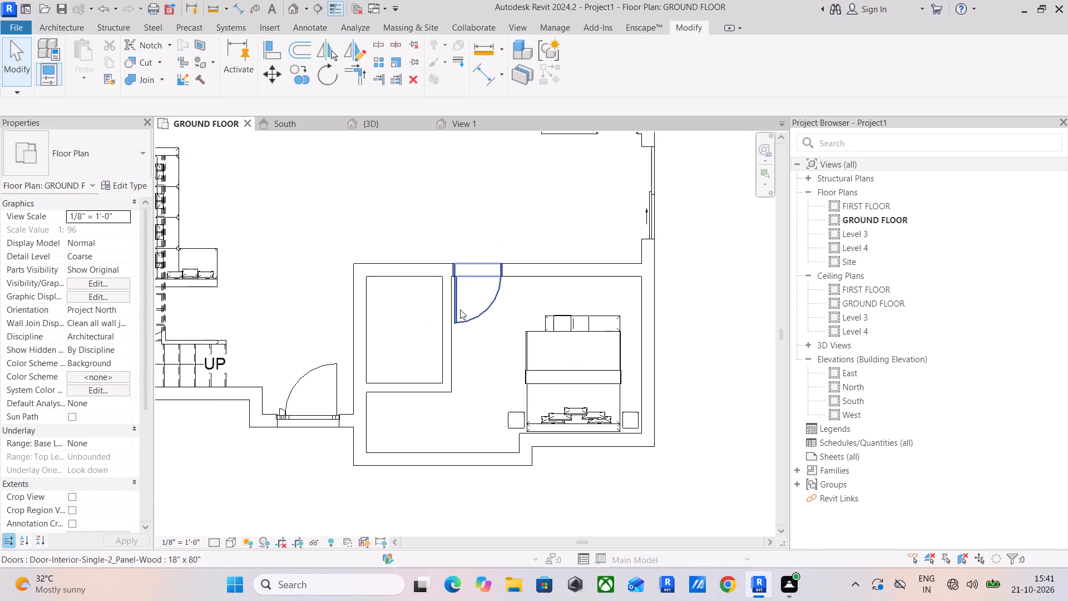
scroll(441, 288, "down", 3)
left_click(542, 168)
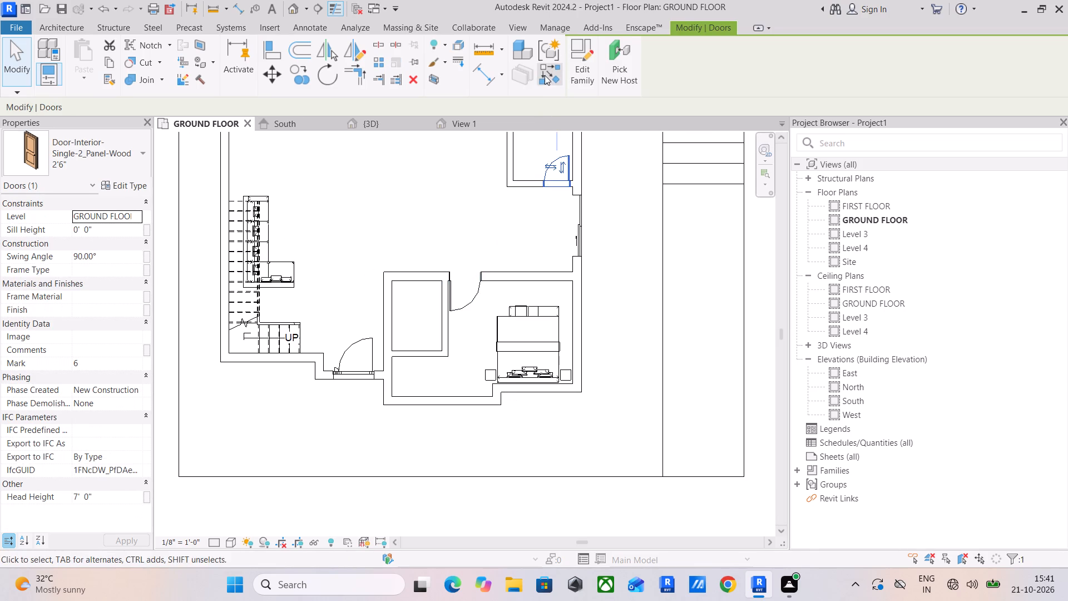
left_click(545, 75)
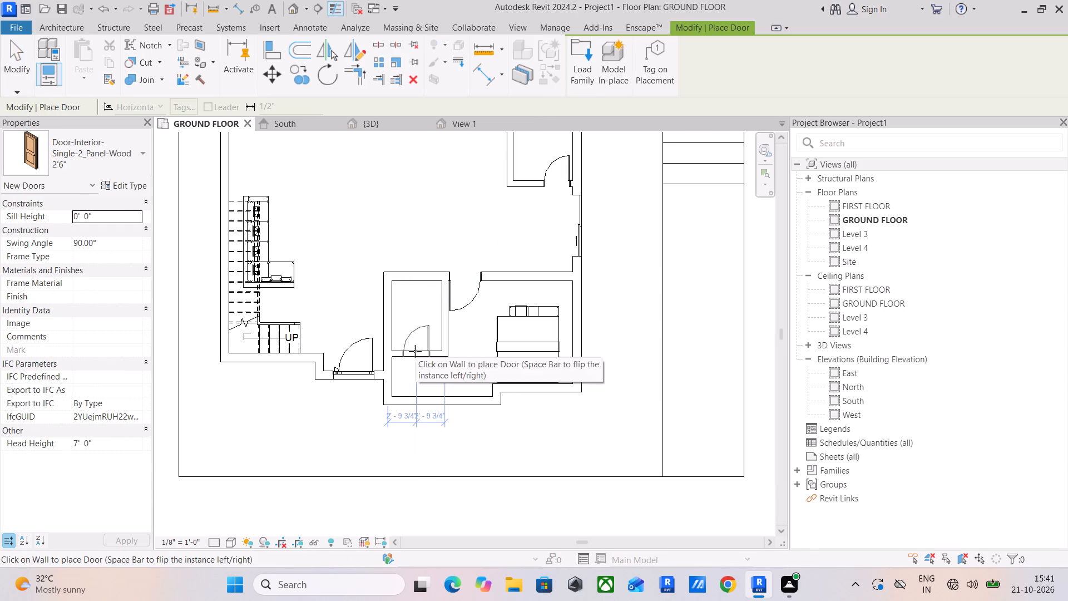
scroll(415, 351, "up", 4)
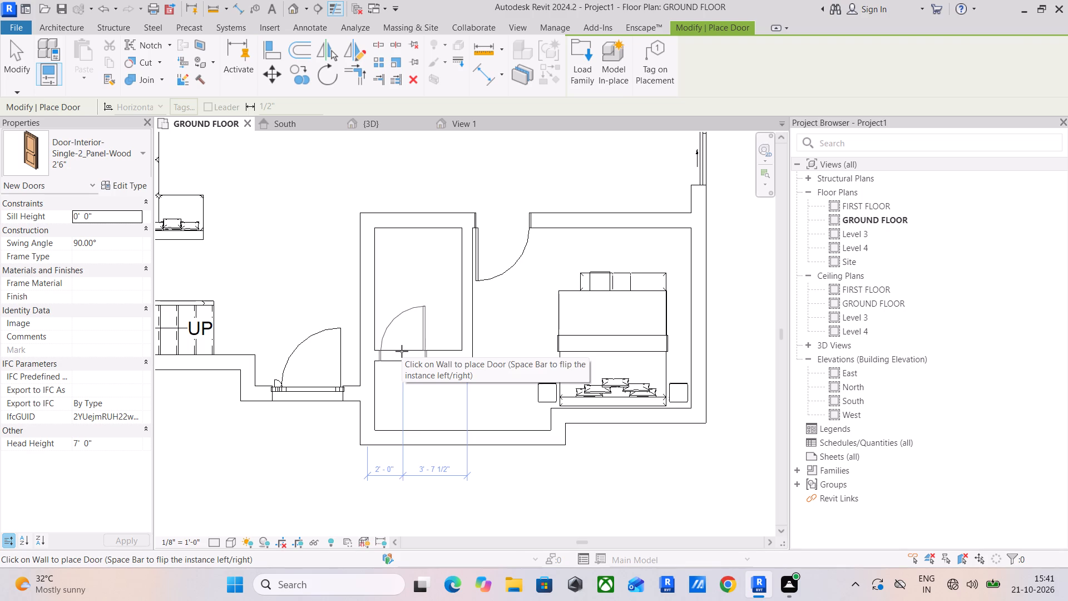
left_click(430, 353)
key("Escape")
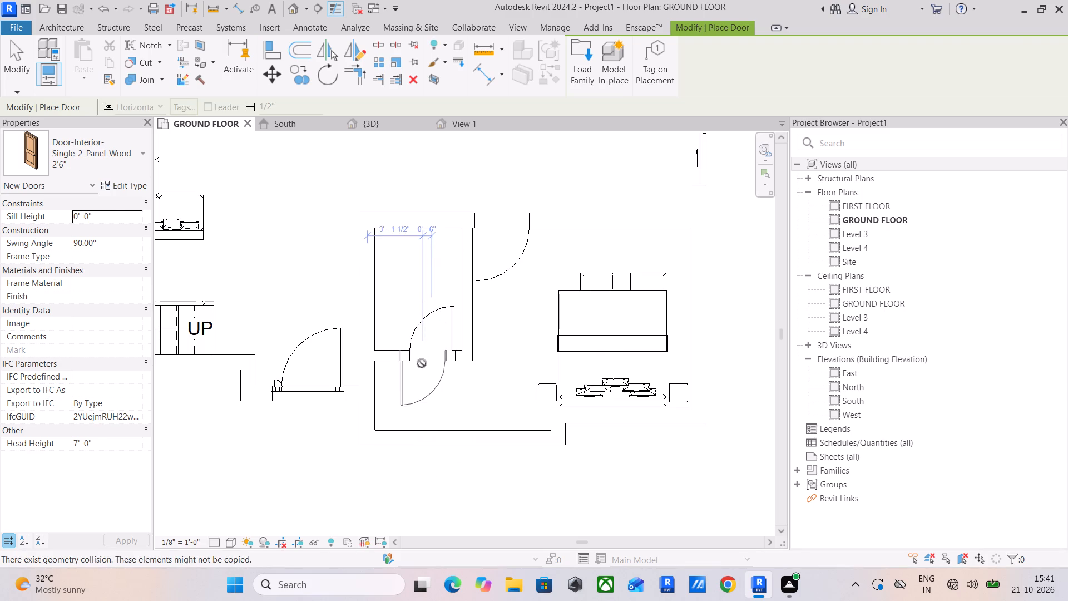
key("Escape")
key("Escape")
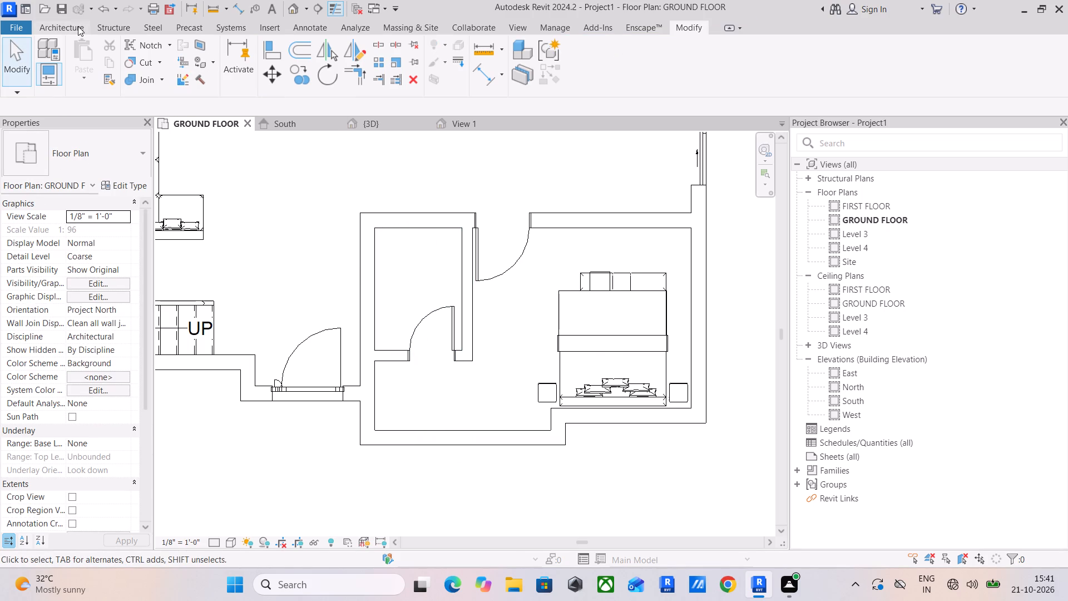
Browse for a component family to load in the C: drive's ProgramData, Autodesk, RVT 2024, Libraries, English-Imperial, US folder.
left_click(76, 26)
left_click(150, 72)
left_click(198, 105)
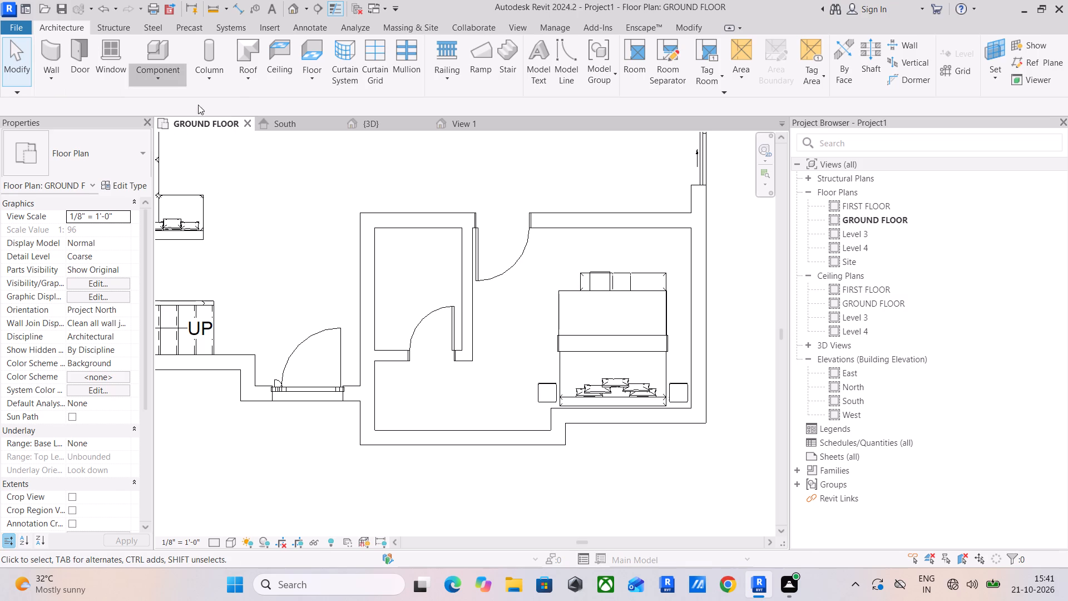
left_click(586, 66)
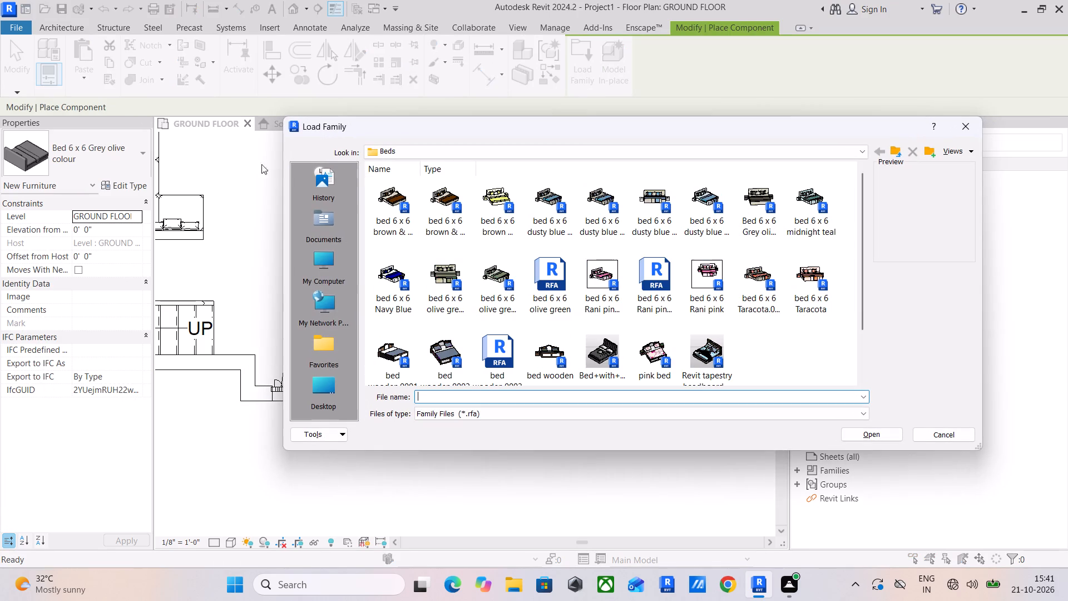
left_click(321, 251)
double_click(408, 195)
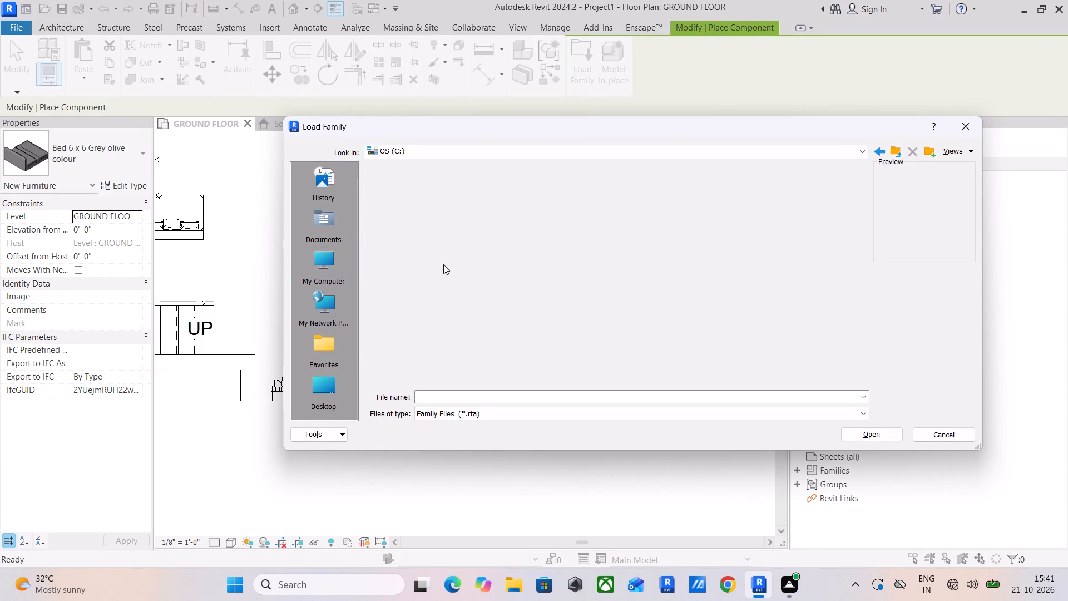
double_click(800, 198)
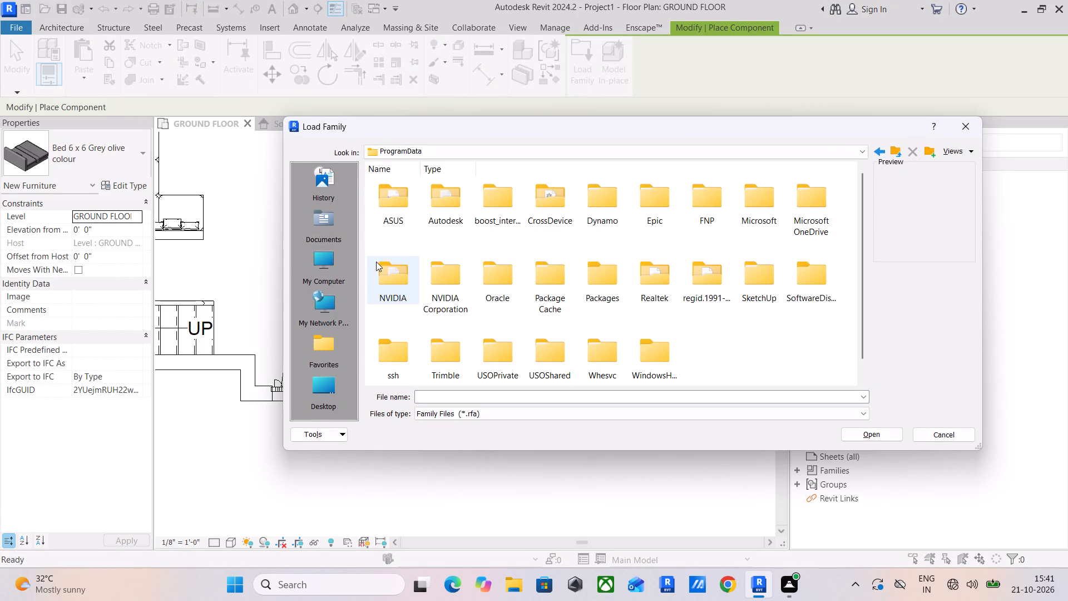
double_click(439, 205)
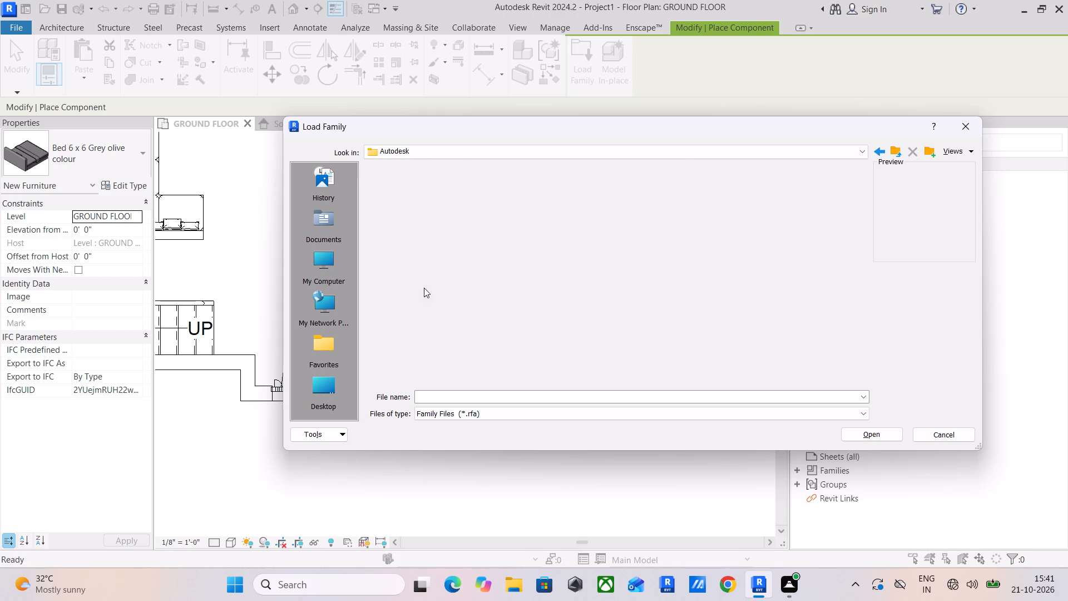
double_click(404, 342)
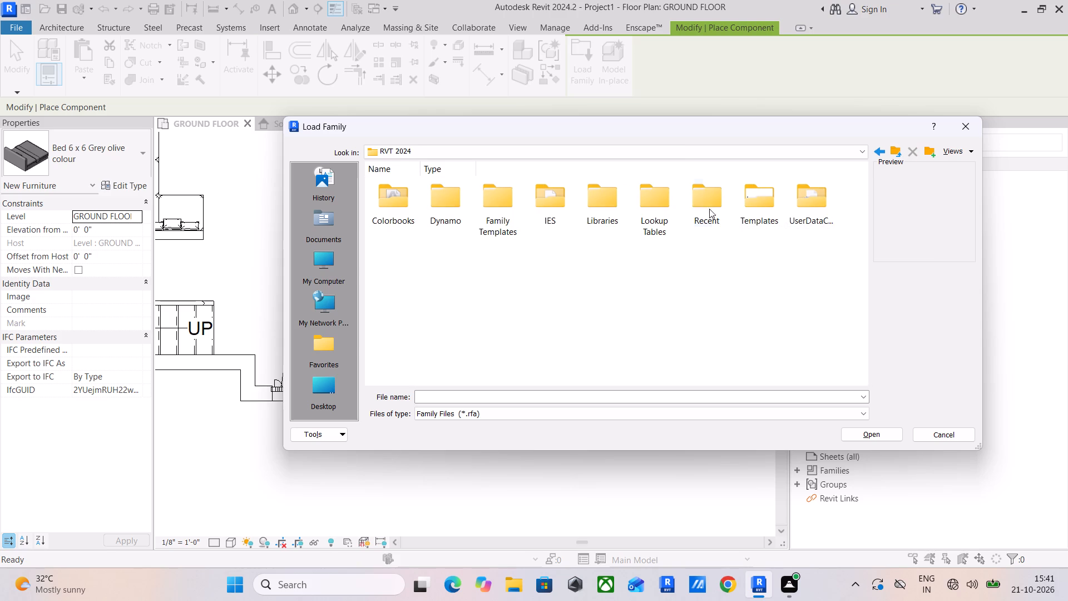
double_click(603, 204)
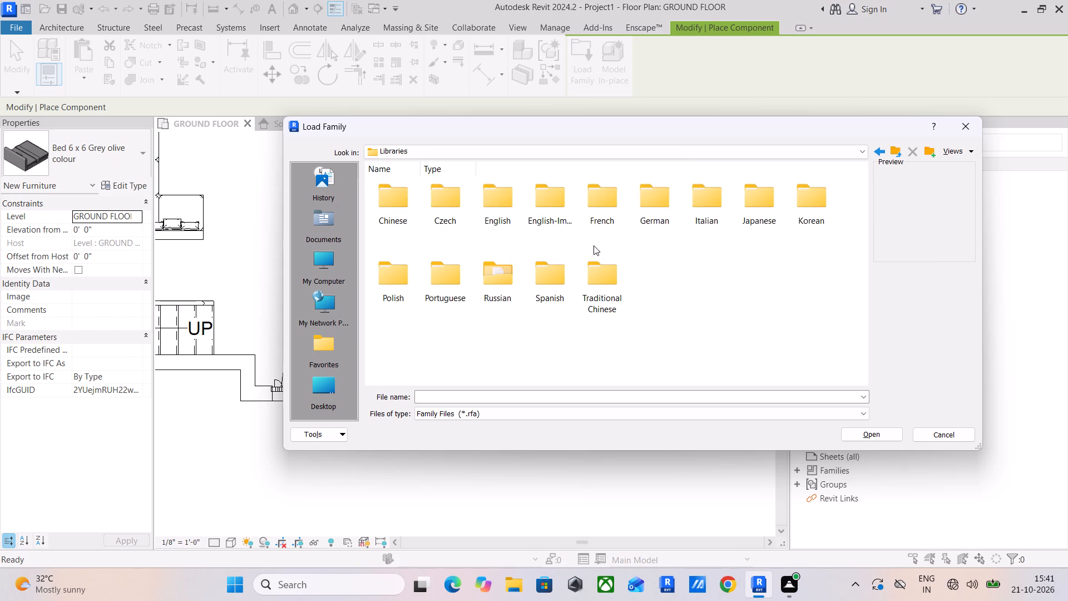
double_click(562, 203)
double_click(404, 202)
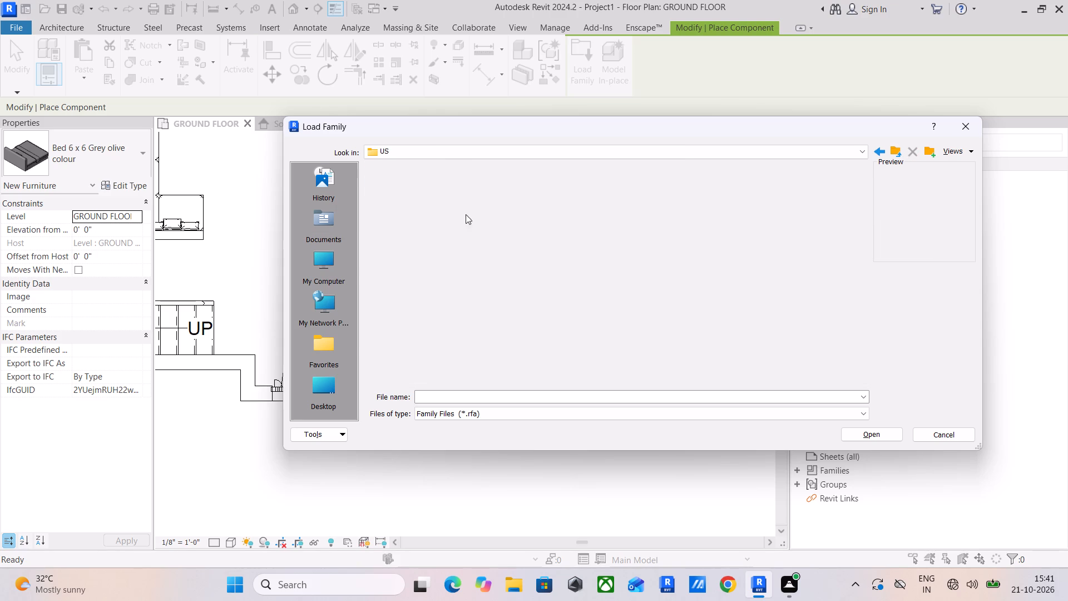
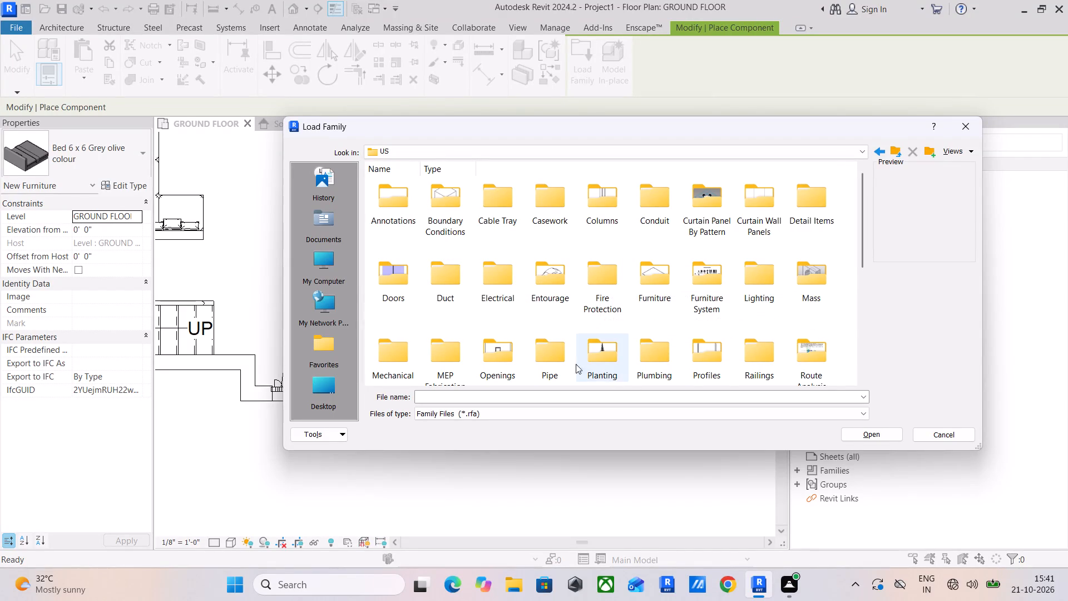
Load the Toilet-Domestic-3D family from Plumbing > Architectural > Fixtures > Water Closets.
double_click(653, 350)
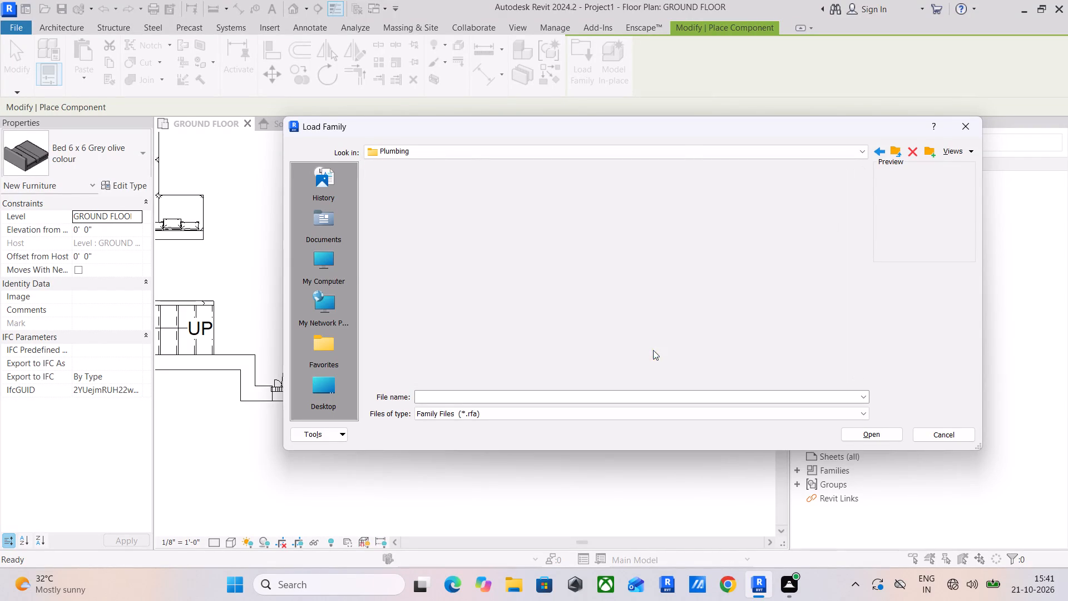
double_click(405, 196)
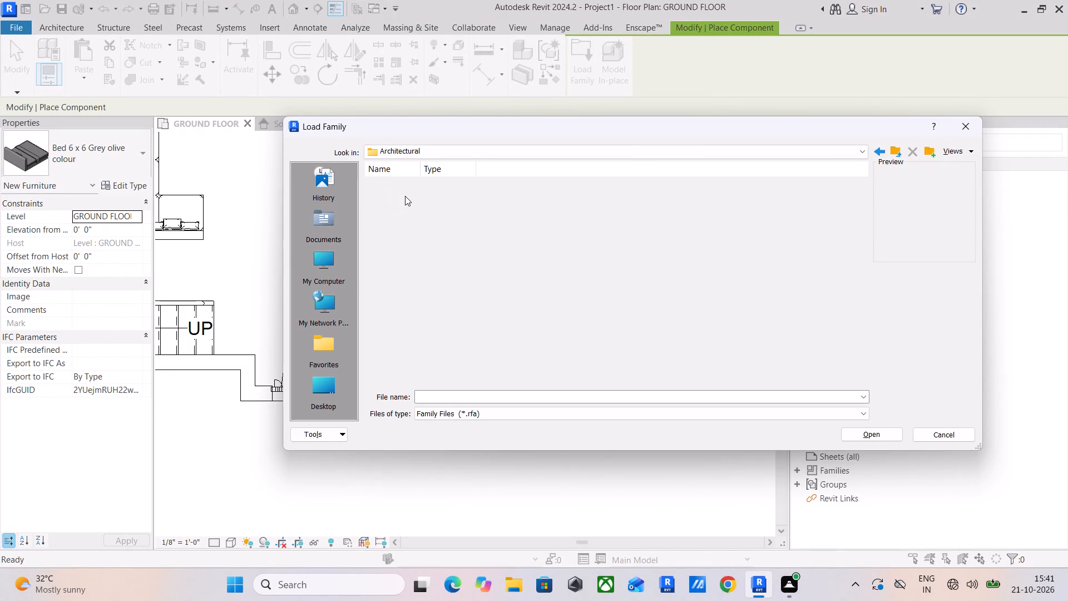
double_click(455, 197)
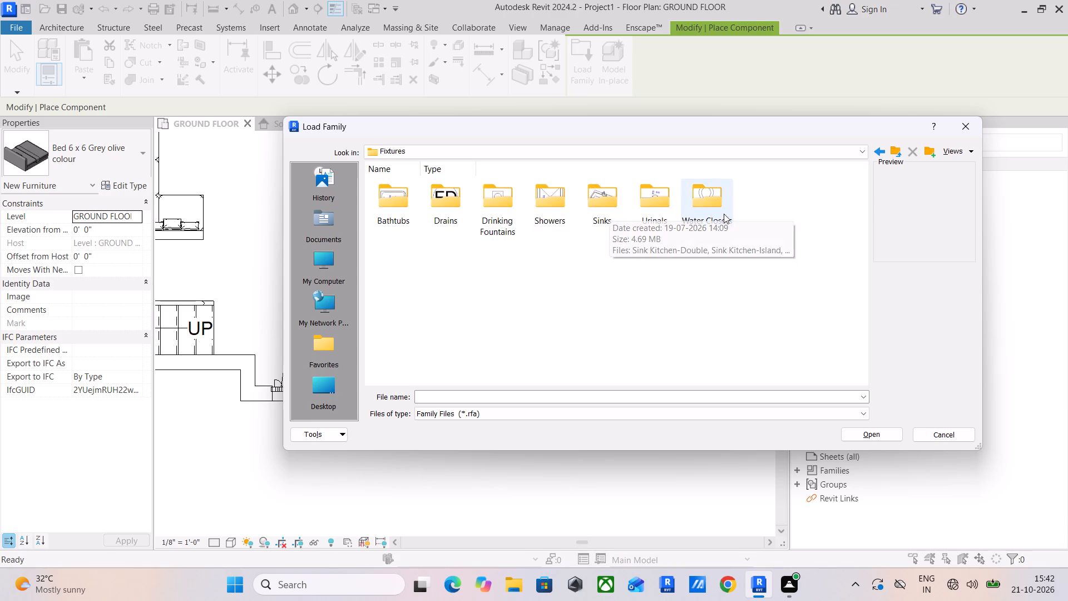
double_click(695, 209)
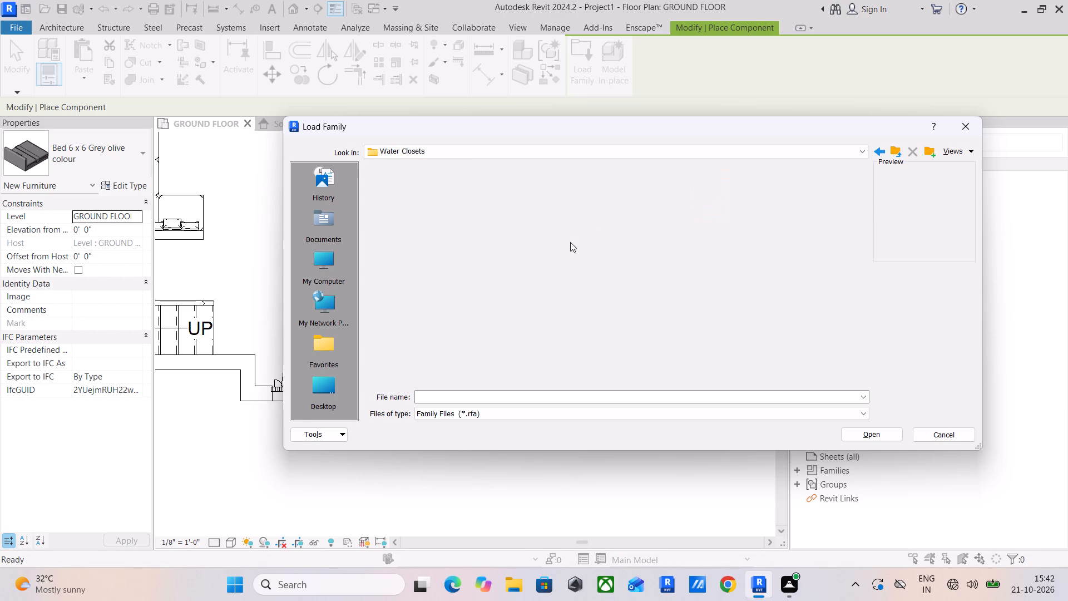
left_click(556, 196)
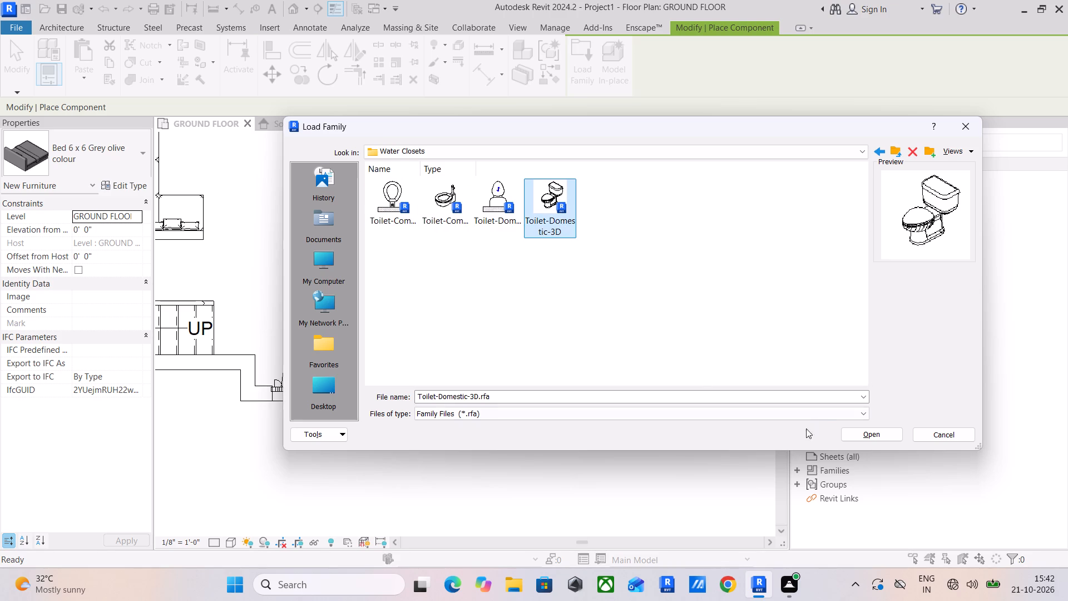
left_click(849, 428)
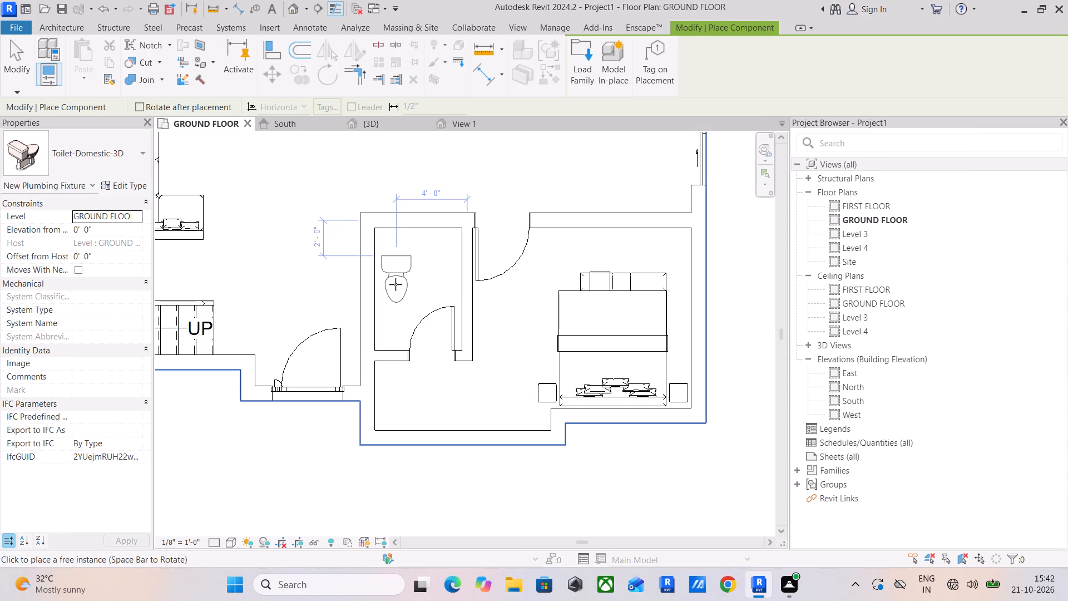
Place the toilet, rotated to back onto the west wall of the south bedroom's bathroom, about 2' 6" from its north wall.
key("space")
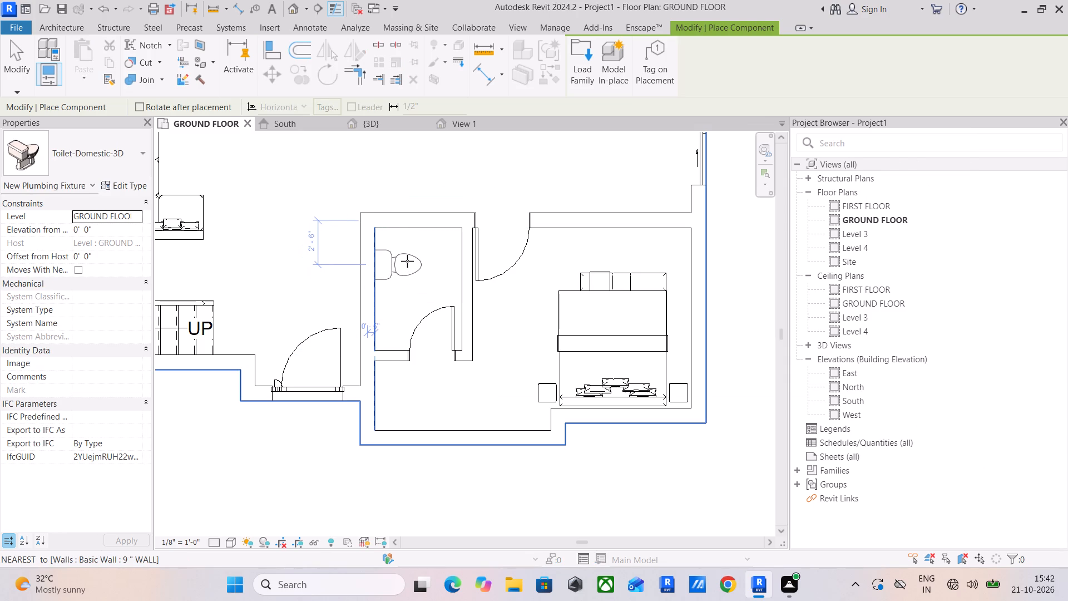
left_click(407, 261)
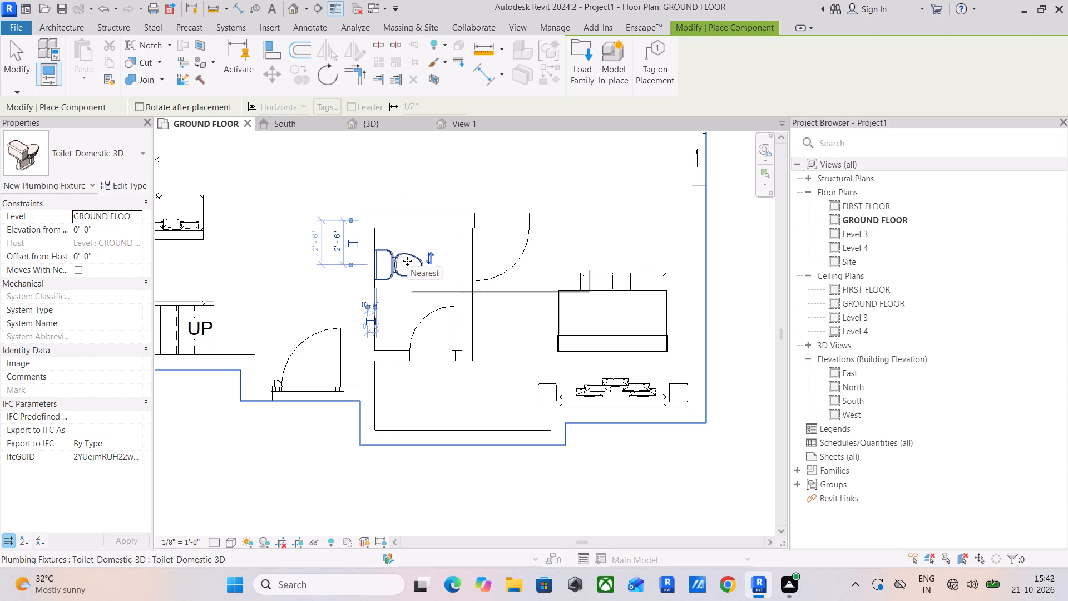
key("Escape")
key("Escape")
Create a similar toilet and place it, rotated, against the east wall of the bathroom on the plan's north side.
middle_click_drag(418, 257, 463, 341)
left_click(462, 341)
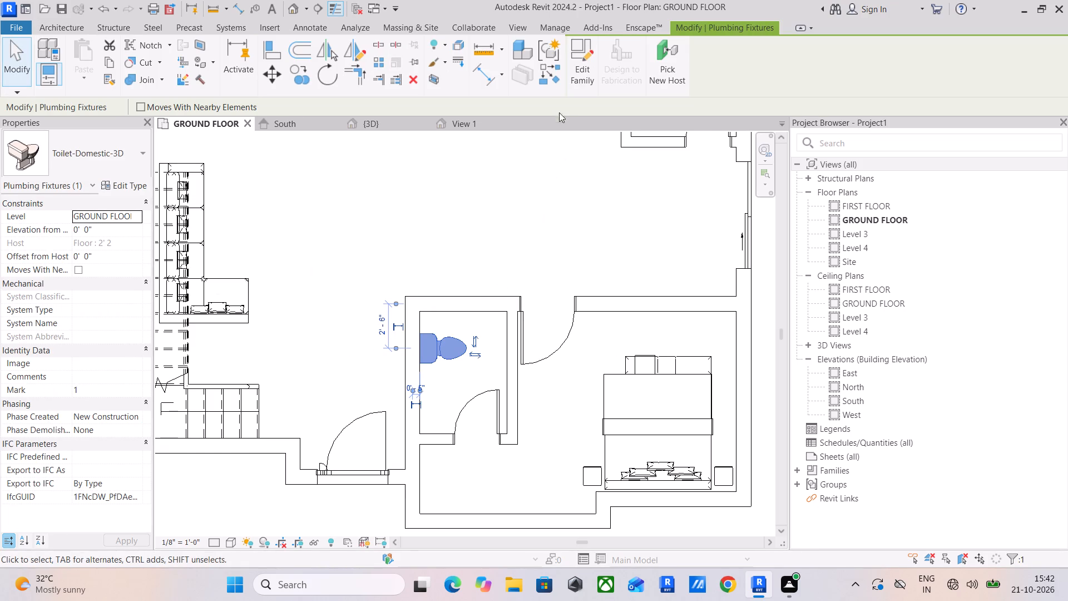
left_click(553, 77)
middle_click_drag(417, 327, 450, 599)
middle_click_drag(500, 332, 502, 427)
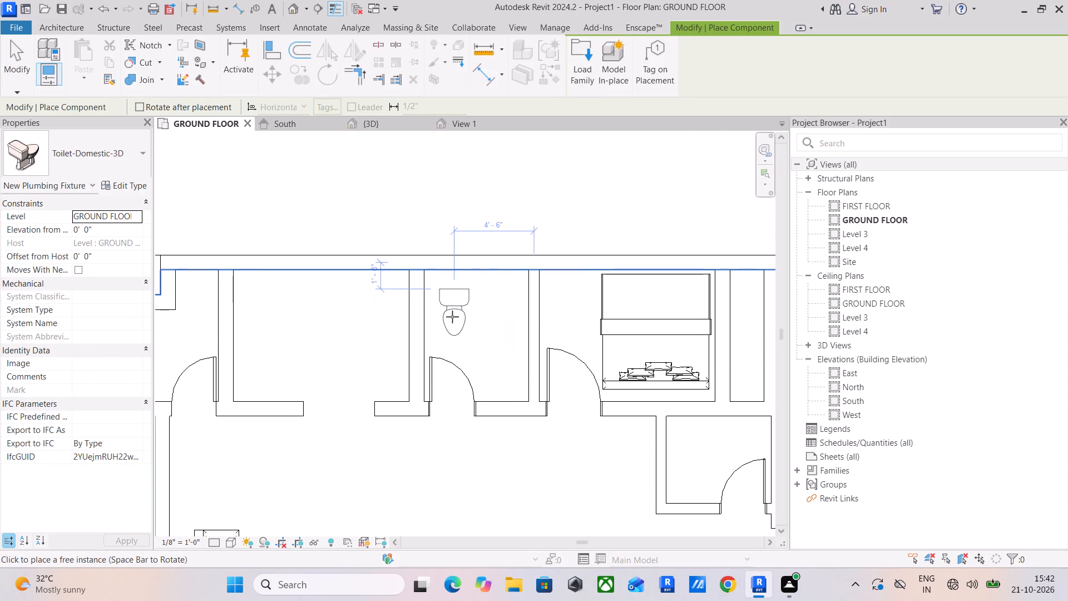
key("space")
key("space")
key("space")
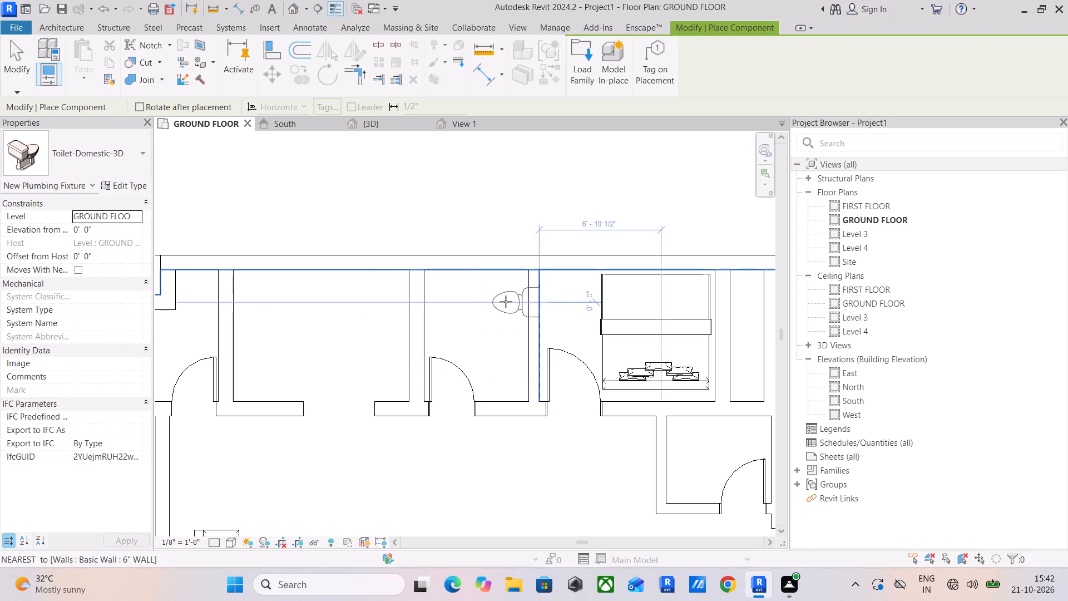
left_click(502, 303)
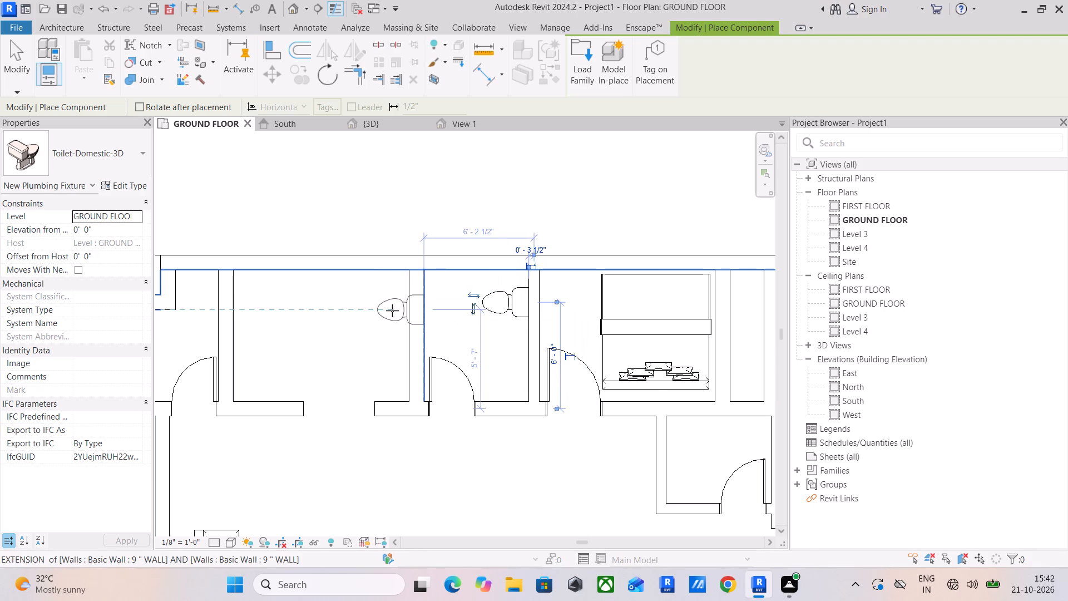
middle_click_drag(315, 322, 438, 326)
key("Escape")
key("Escape")
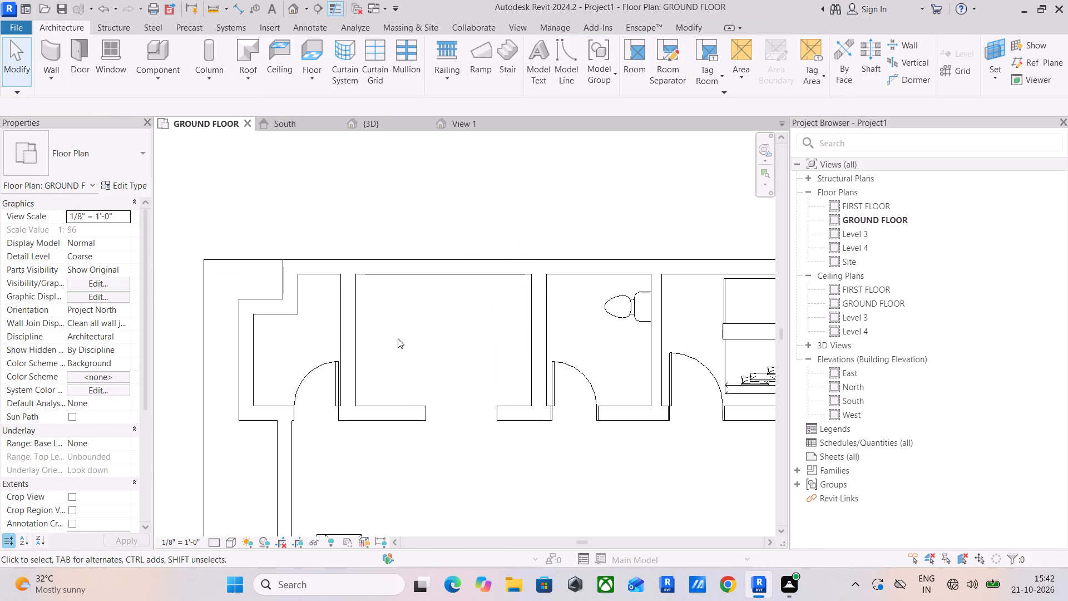
Load the sink 1.0003 component family from the revit material folder on drive D.
middle_click_drag(398, 338, 382, 282)
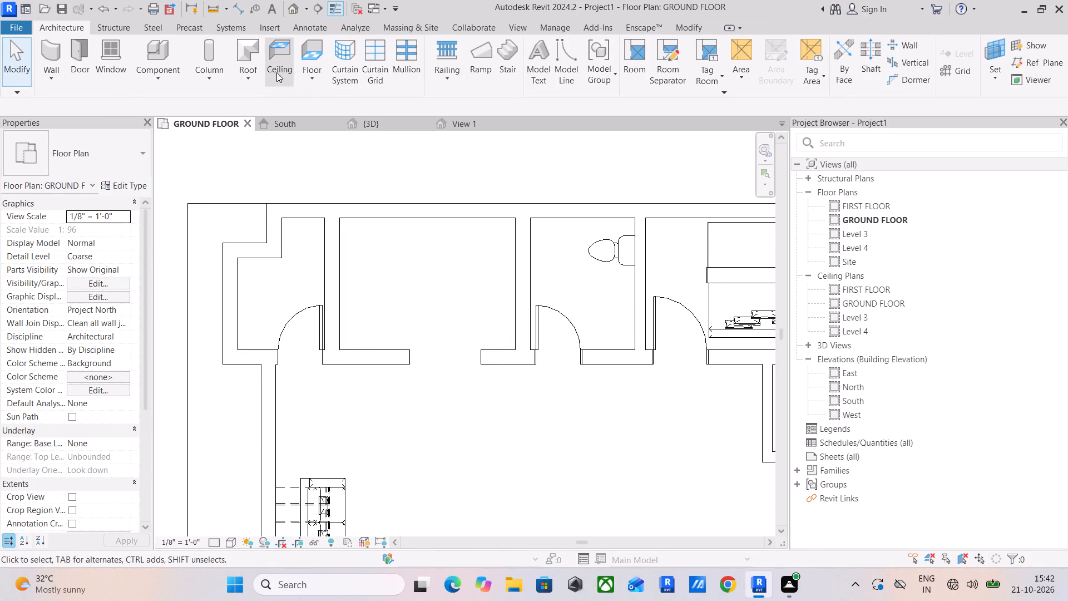
left_click(168, 81)
left_click(176, 106)
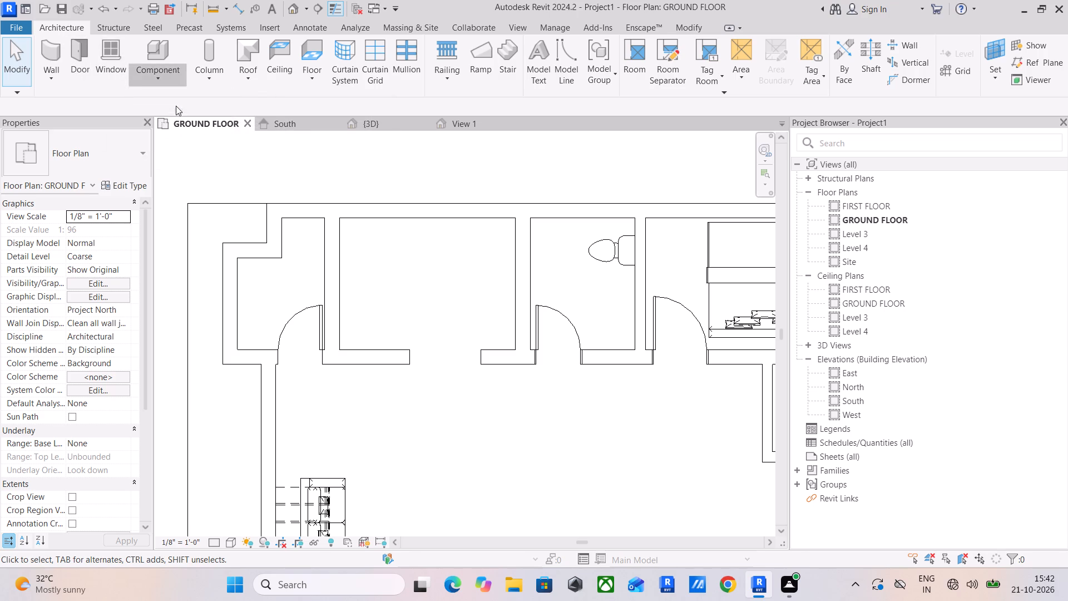
left_click(590, 60)
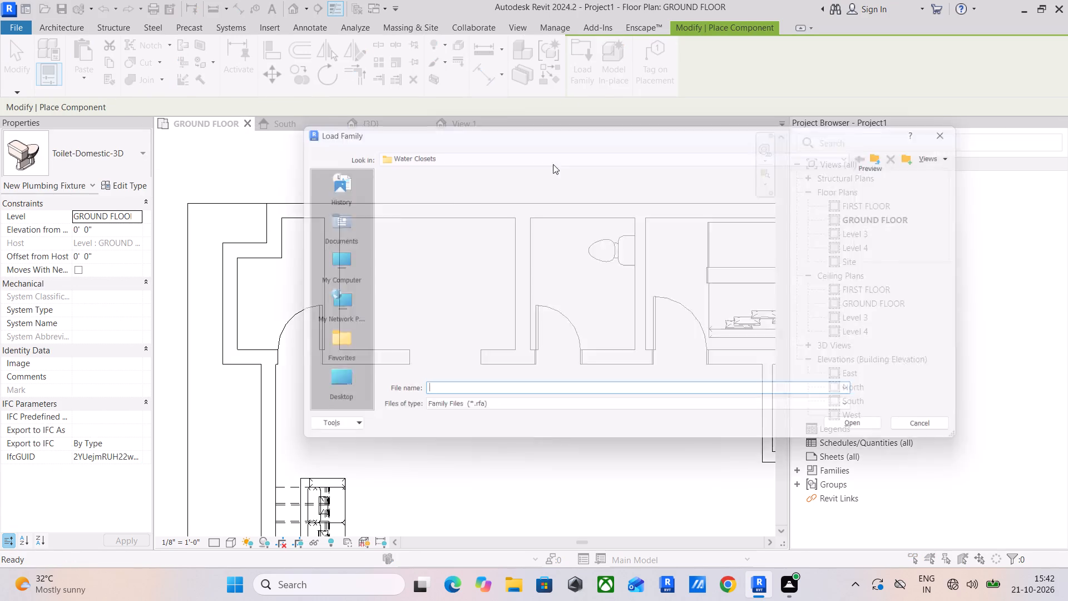
left_click(888, 149)
left_click(893, 149)
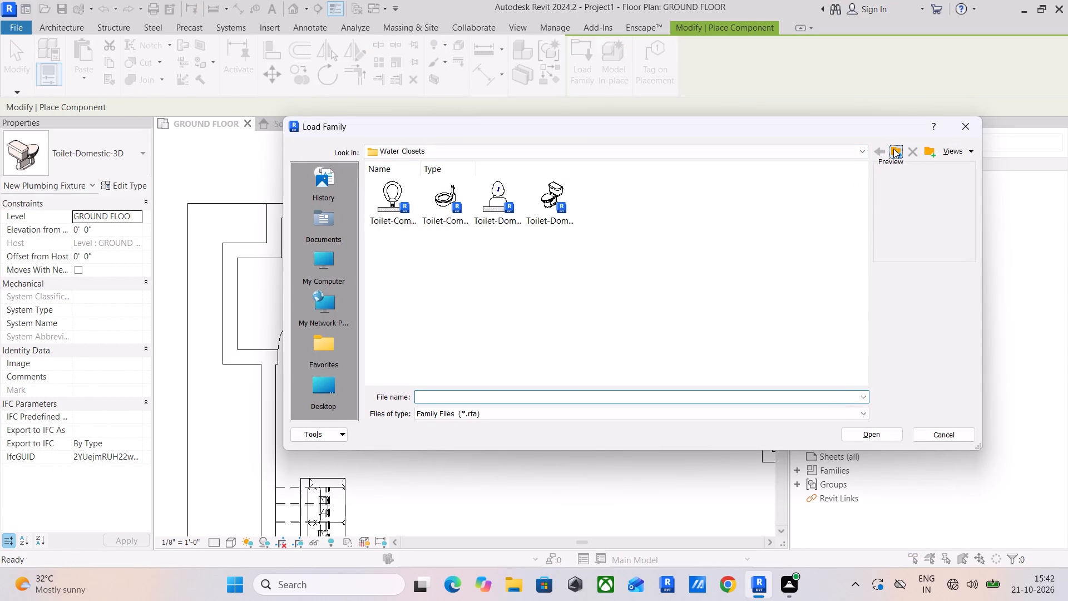
left_click(332, 248)
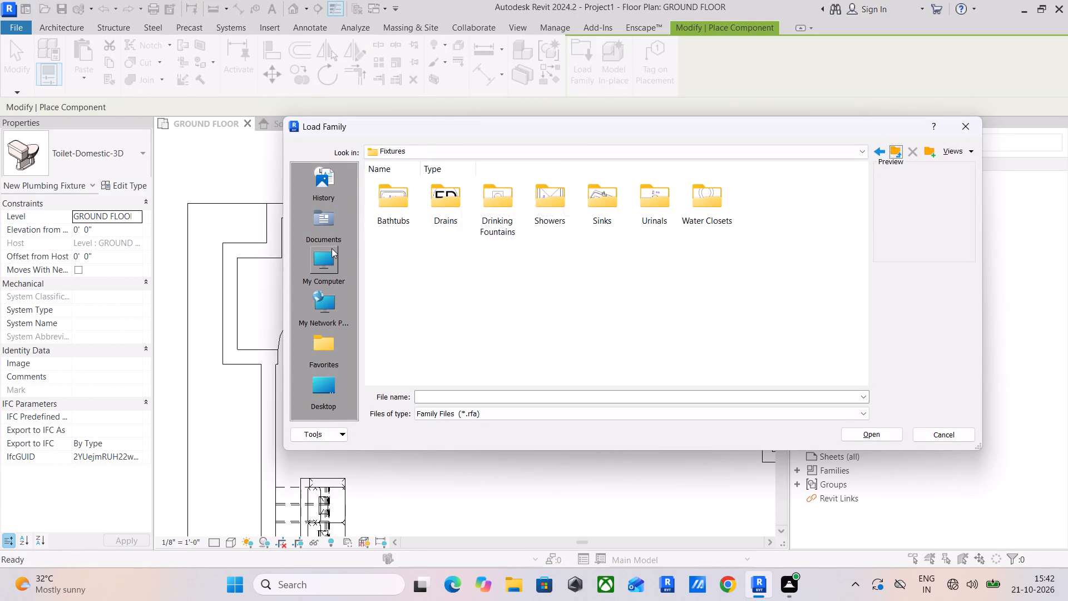
double_click(459, 211)
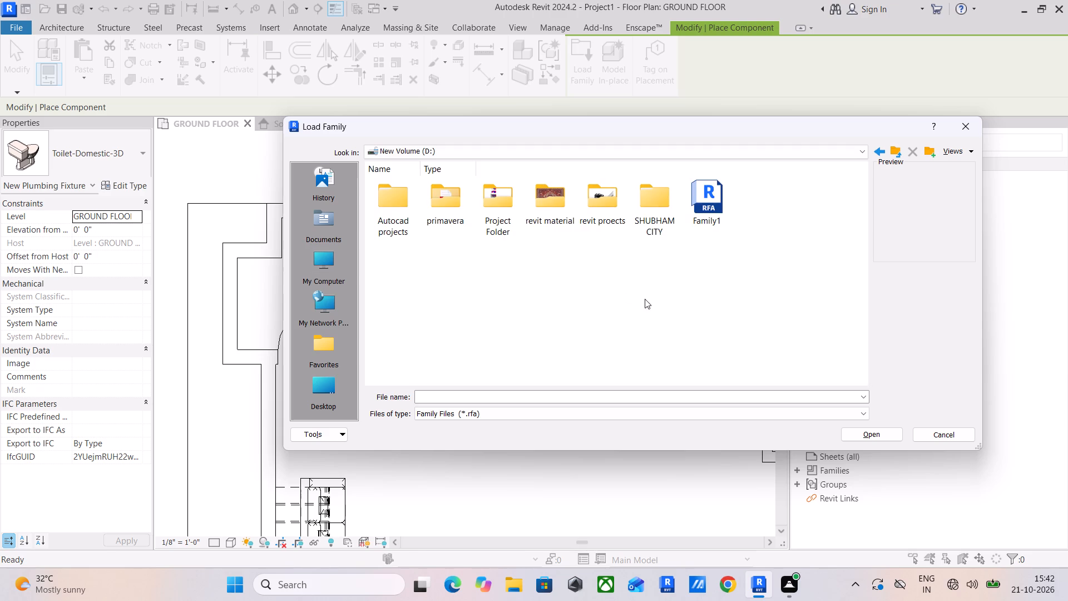
double_click(571, 184)
scroll(586, 277, "down", 5)
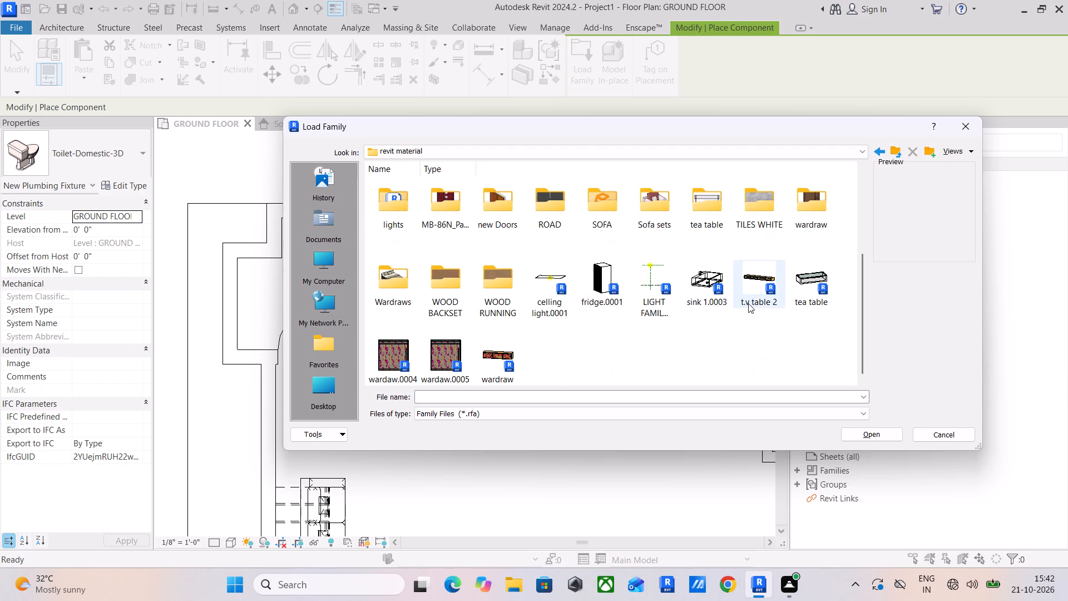
left_click(702, 274)
left_click(866, 432)
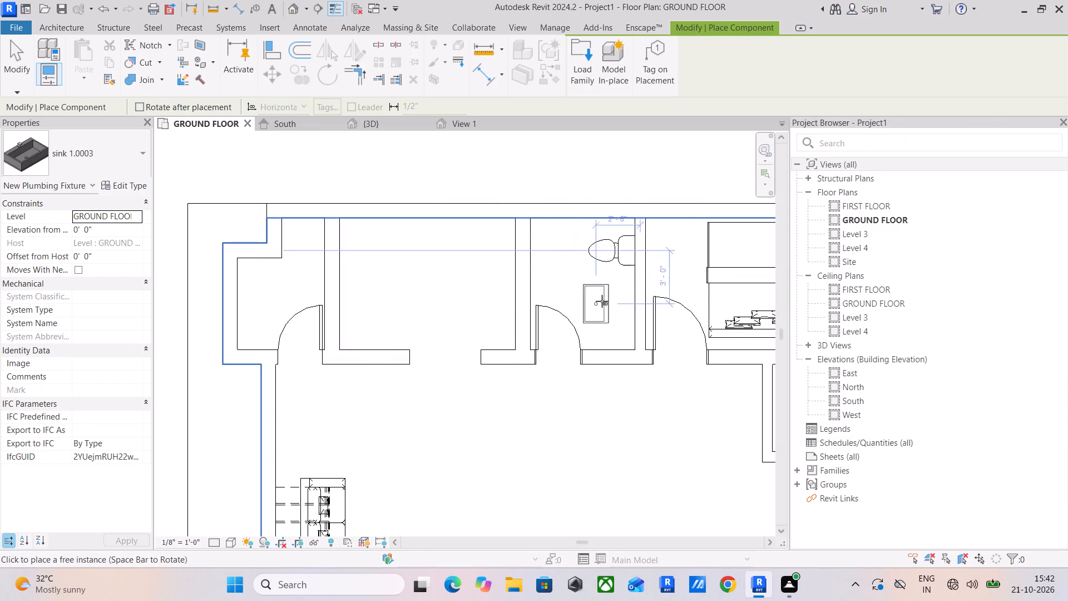
Place a sink against the north bathroom's east wall, about 4' 0" south of the toilet.
scroll(615, 311, "up", 2)
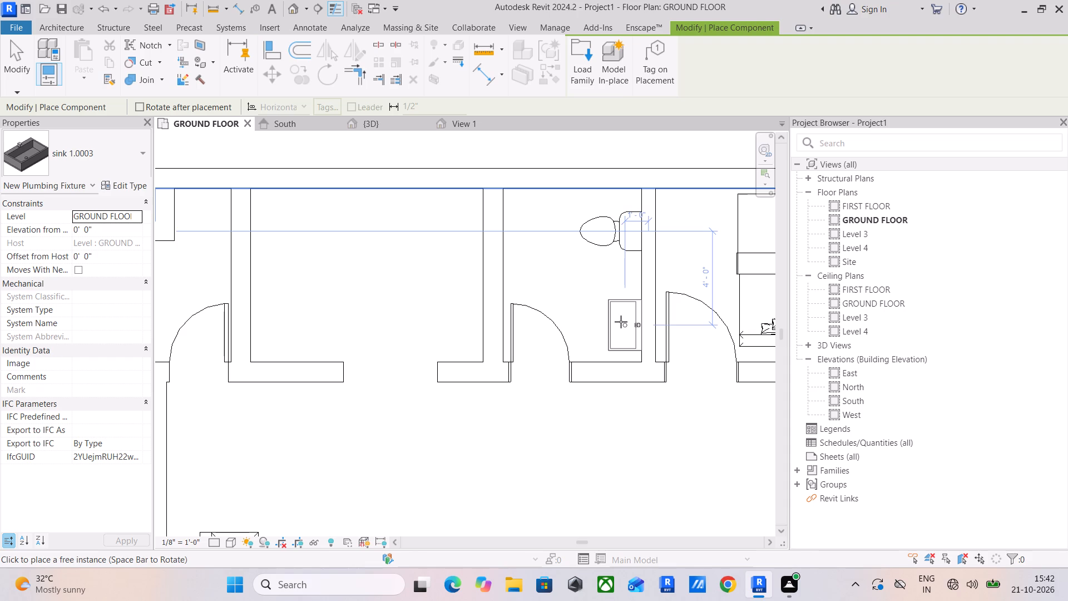
left_click(621, 322)
Place a sink, turned 180 degrees, against the west wall of the northwest corner room, about 2' 4" from its south wall.
scroll(491, 303, "down", 2)
middle_click_drag(491, 303, 670, 318)
key("space")
key("space")
scroll(398, 326, "up", 3)
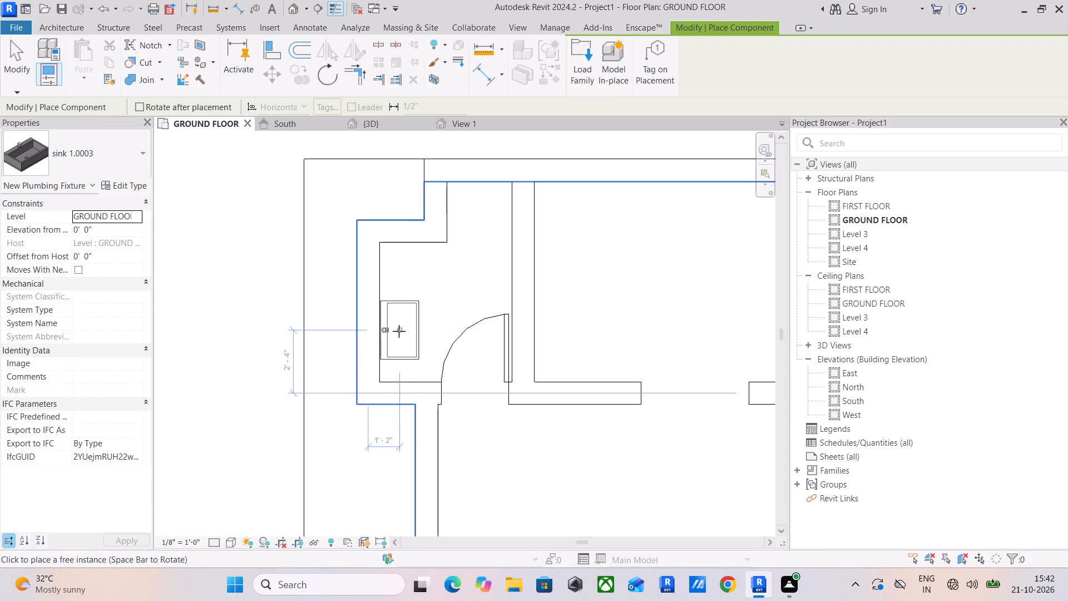
left_click(399, 331)
Place a sink against the west wall of the south bedroom's bathroom, south of the toilet and about 2' 0" from the south wall.
scroll(520, 337, "down", 3)
middle_click_drag(522, 337, 587, 229)
scroll(617, 293, "down", 3)
middle_click_drag(630, 320, 424, 130)
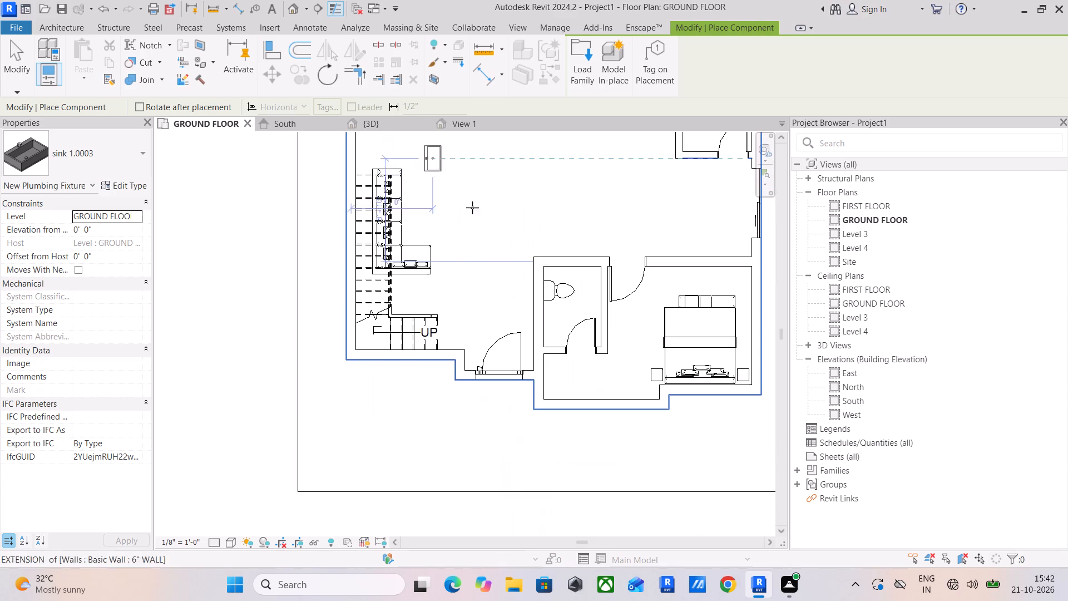
scroll(569, 304, "up", 5)
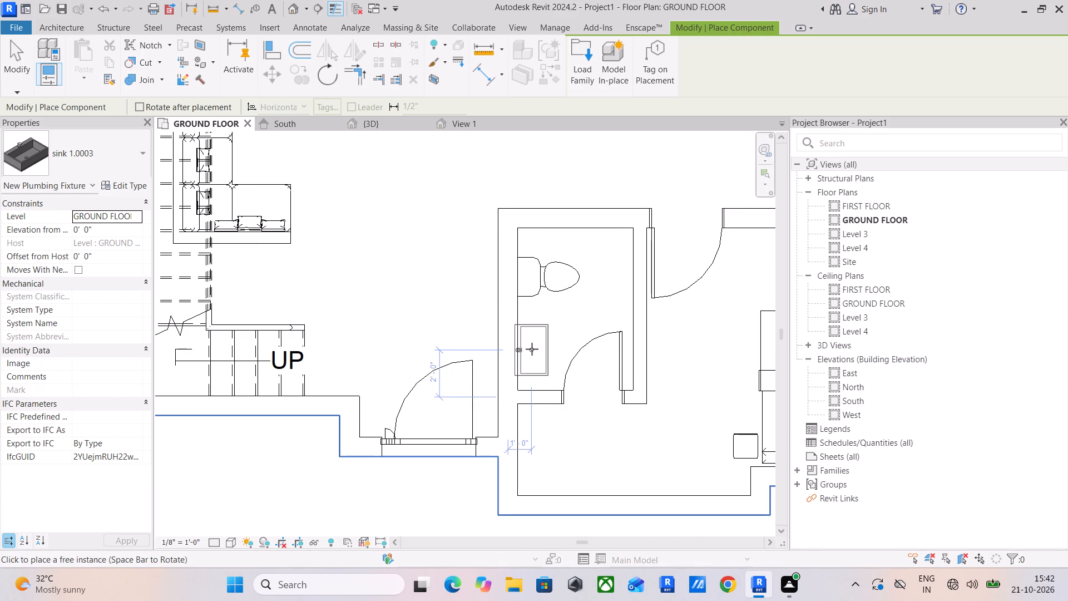
scroll(534, 349, "up", 4)
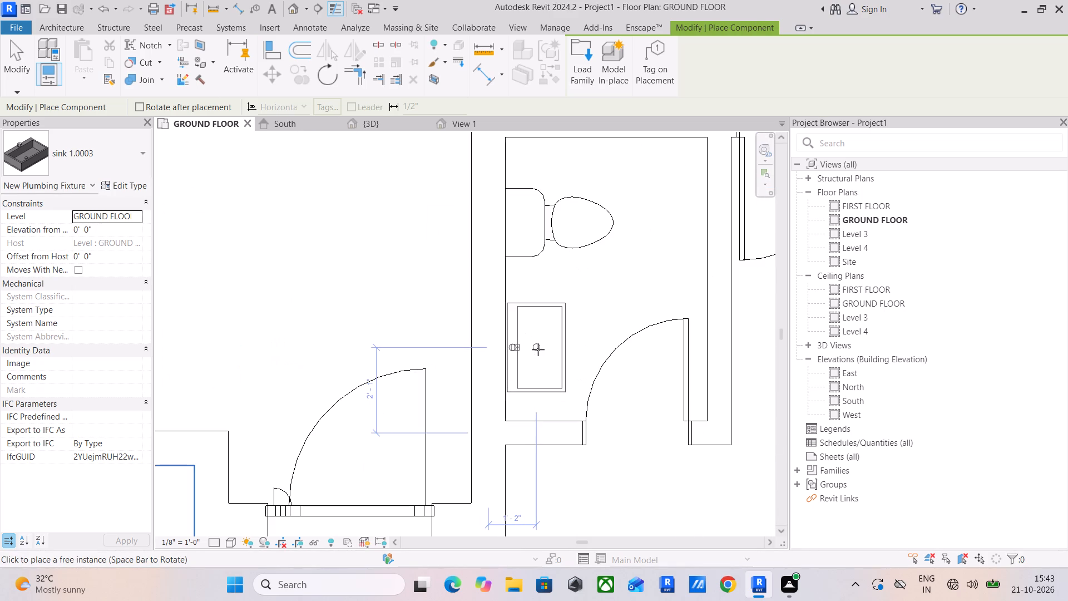
scroll(537, 351, "up", 5)
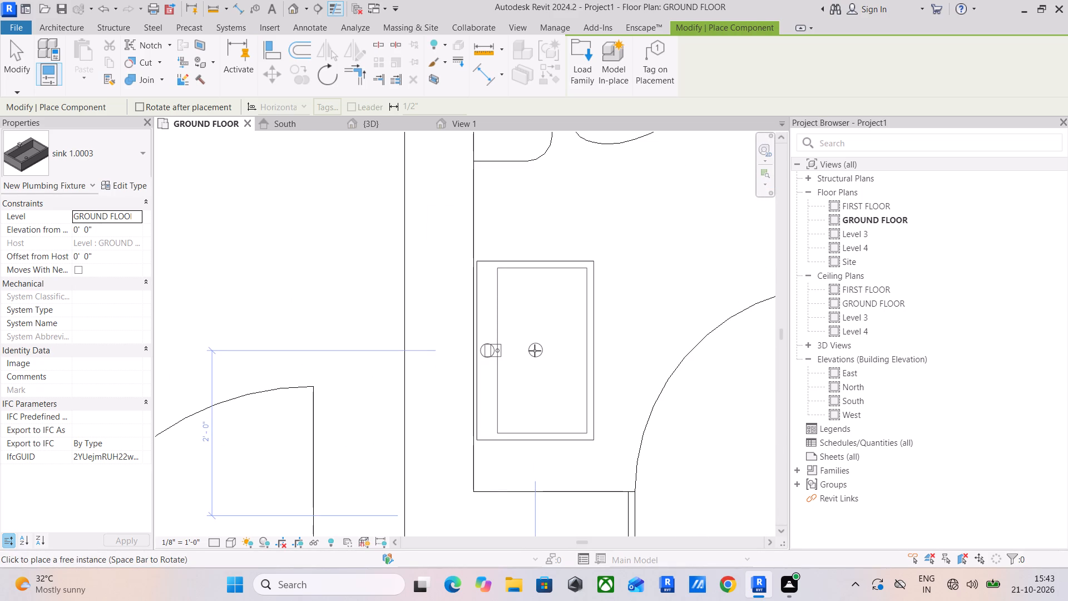
left_click(535, 351)
key("Escape")
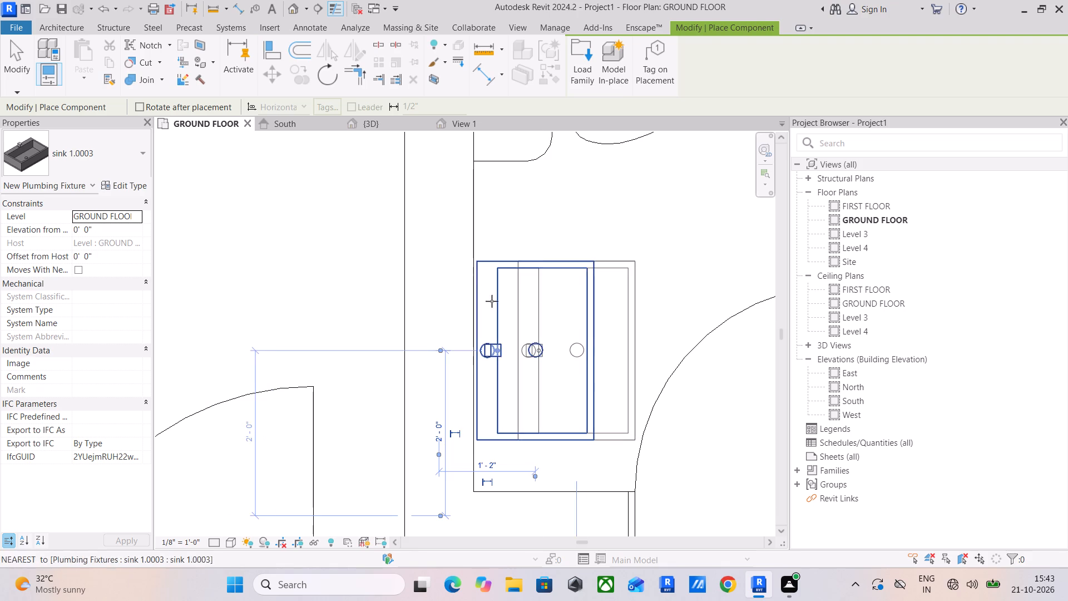
key("Escape")
key("Escape")
Nudge the south bathroom's sink west until its edge sits flush against the wall face.
scroll(456, 255, "up", 4)
scroll(481, 295, "up", 4)
left_click(483, 290)
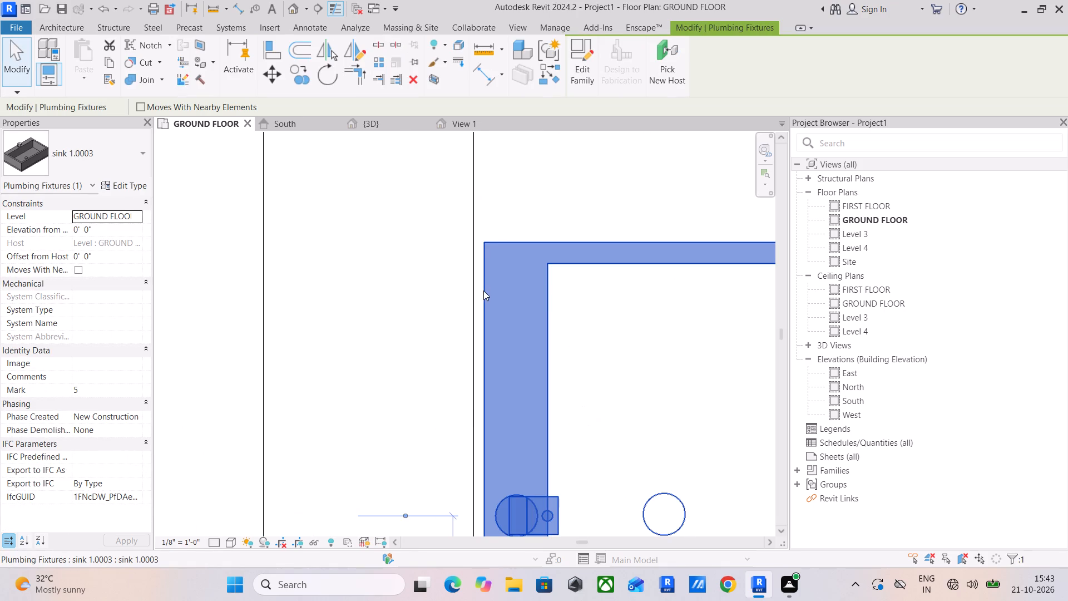
key("Left")
key("Left")
key("Left")
key("Left")
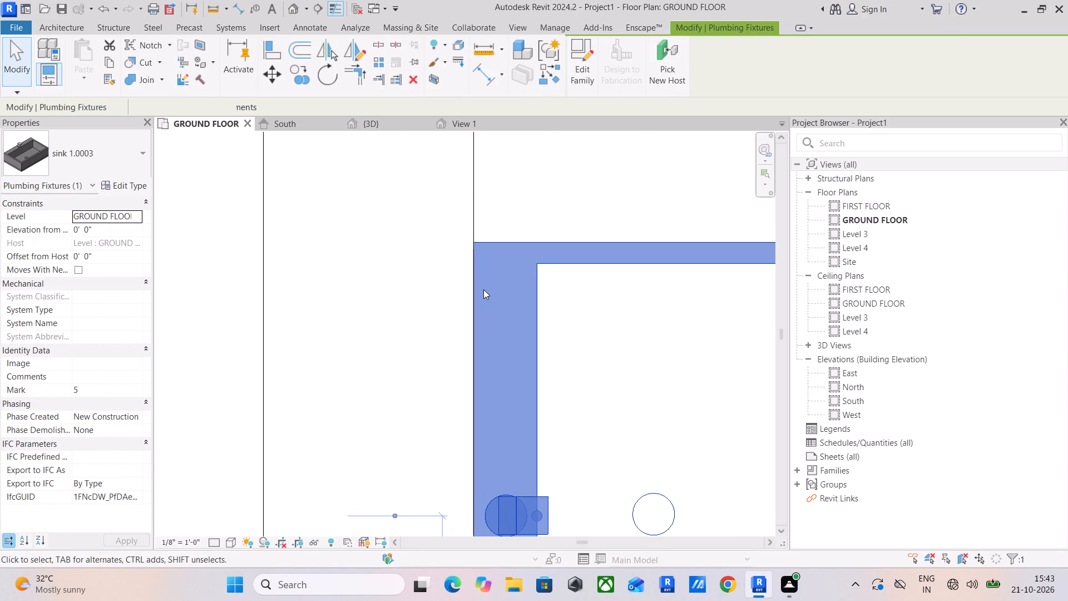
key("Escape")
Choose the Window-Casement-Double 34" x 36" window for placement and duplicate its type with the name 6'.
scroll(483, 289, "down", 10)
middle_click_drag(534, 278, 314, 298)
scroll(377, 283, "down", 5)
middle_click_drag(447, 298, 388, 318)
scroll(388, 318, "down", 3)
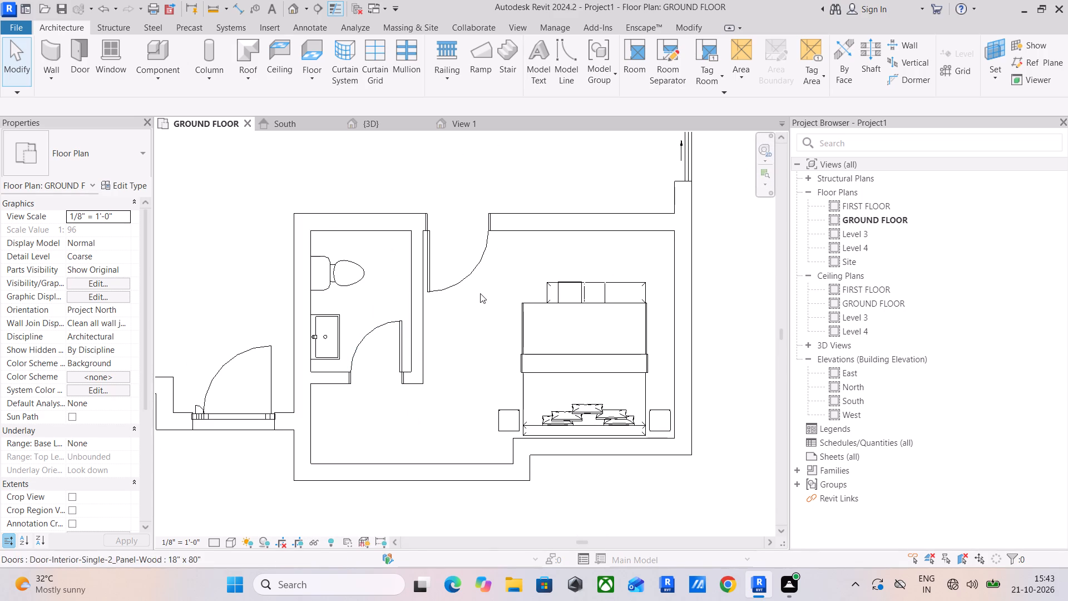
scroll(480, 293, "down", 1)
middle_click_drag(504, 298, 406, 223)
middle_click_drag(393, 333, 498, 332)
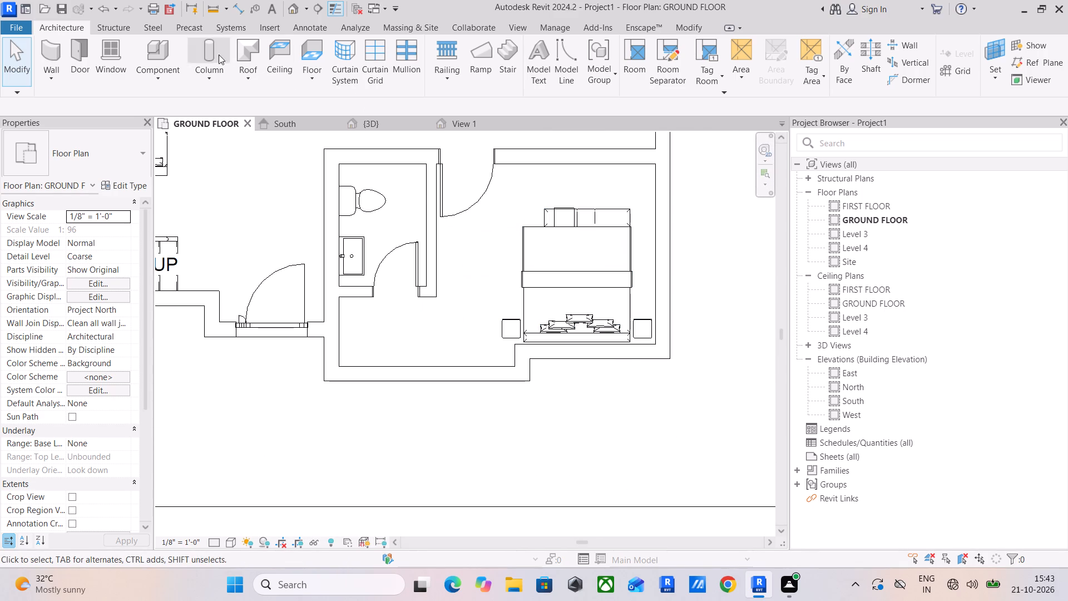
left_click(101, 71)
left_click(120, 181)
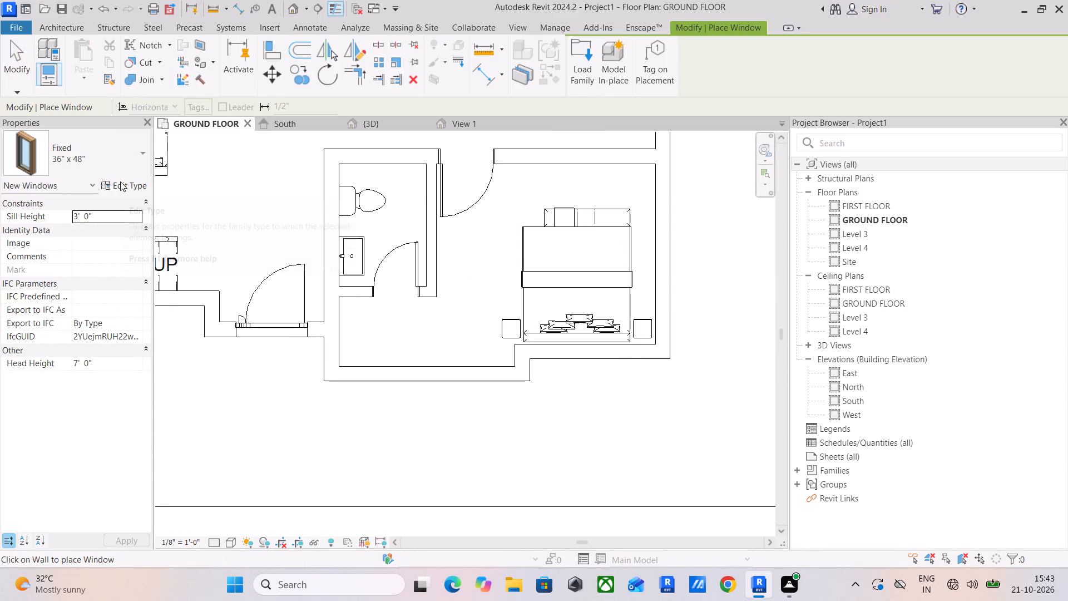
left_click(737, 71)
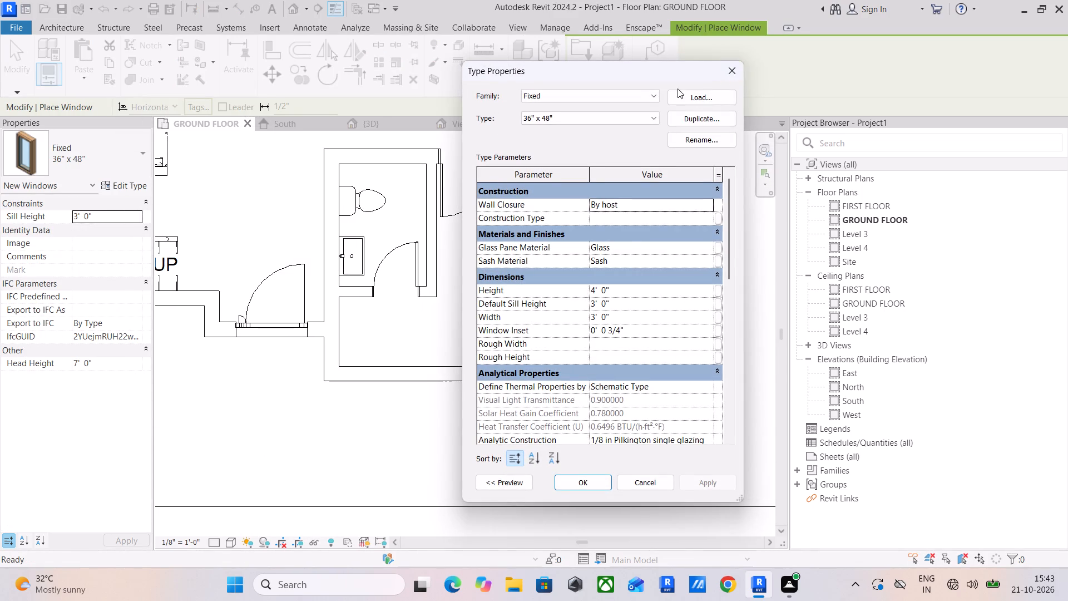
left_click(115, 151)
left_click(53, 383)
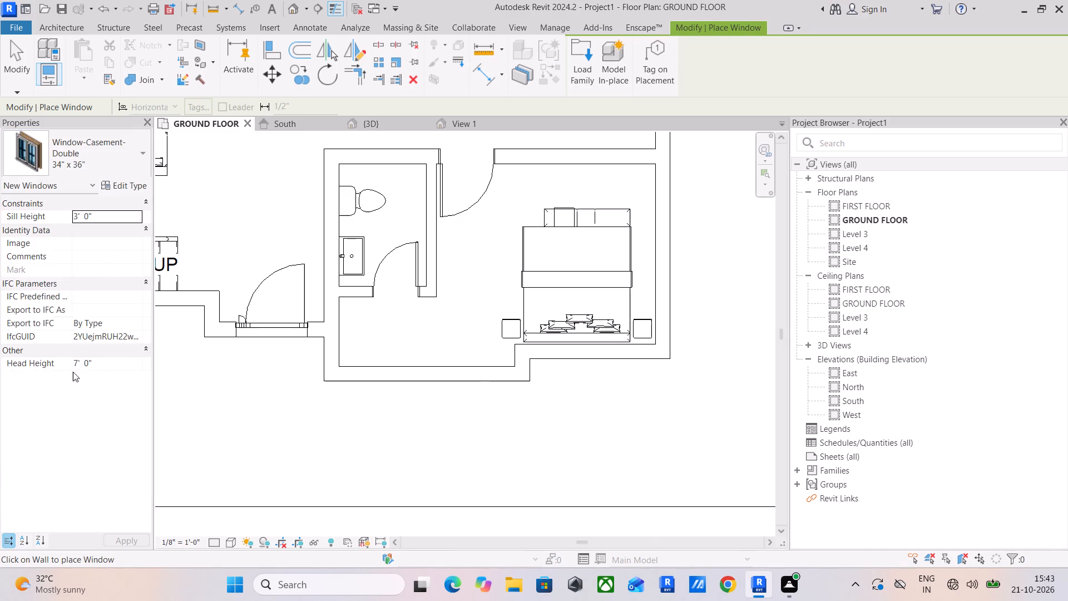
left_click(138, 185)
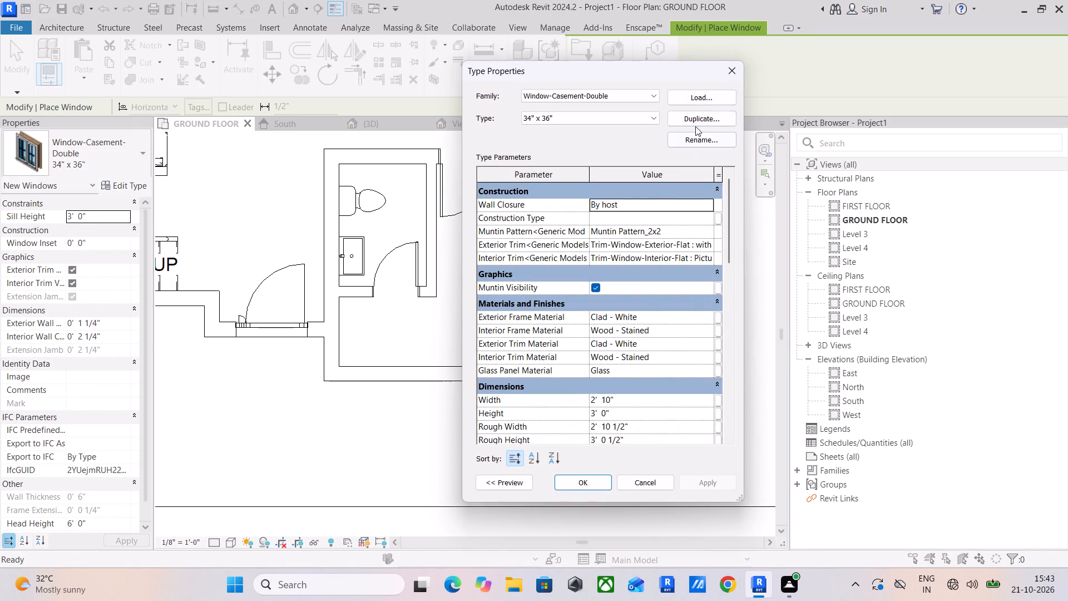
left_click(698, 117)
type("6'")
key("Return")
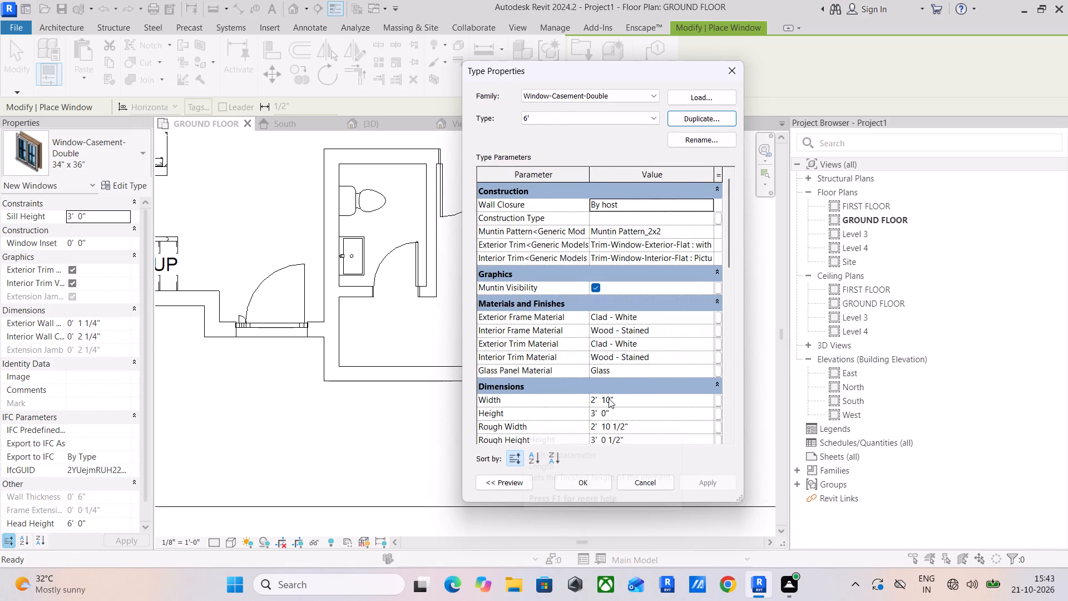
Set the 6' casement window type's width to 6' 0" and its height to 5' 0".
left_click(637, 400)
type("6'")
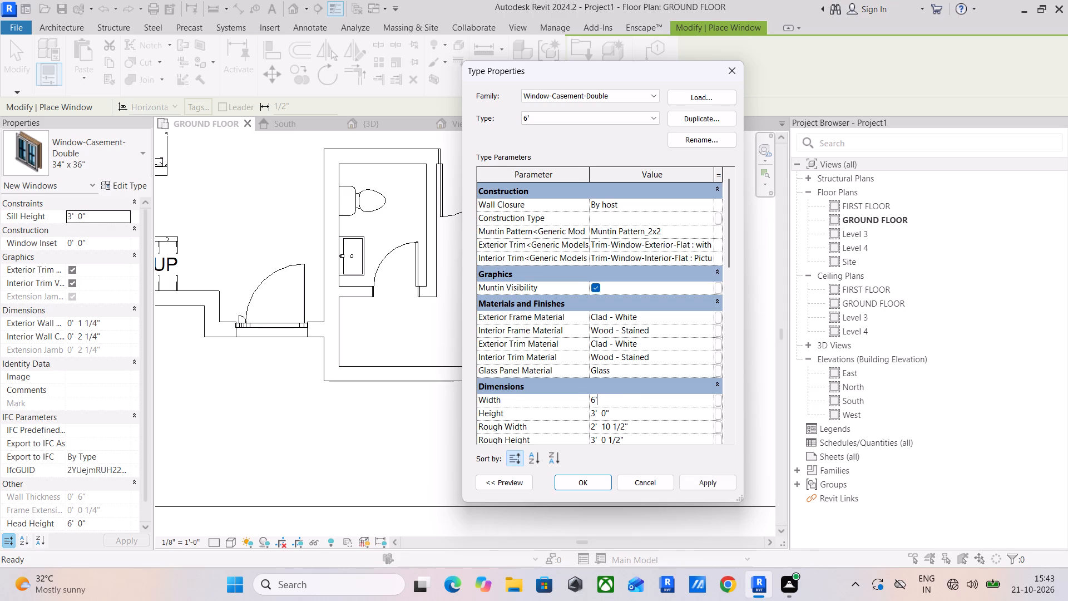
key("Return")
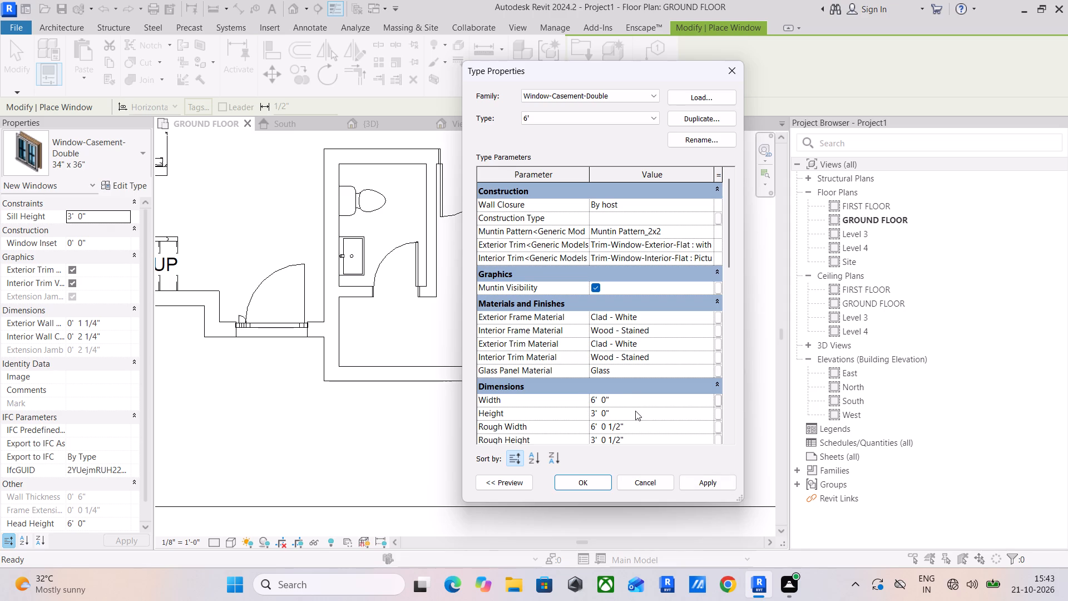
left_click(635, 411)
type("5'")
key("Return")
left_click(725, 481)
left_click(576, 480)
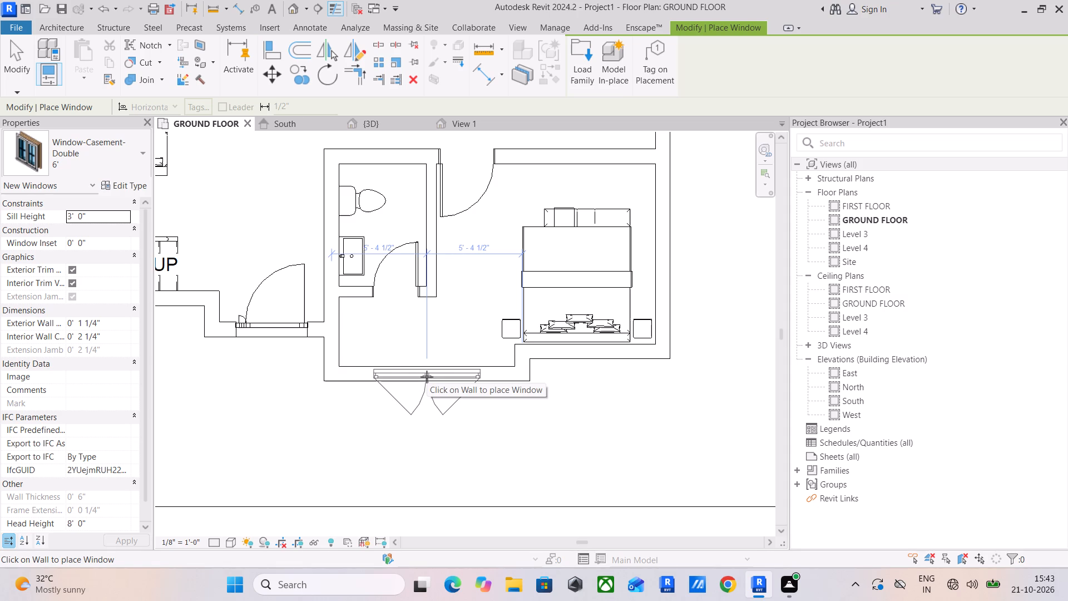
Place a 6' casement window in the west wall north of the stairs, about 3' 6" south of the northern rooms' wall.
scroll(464, 332, "down", 3)
middle_click_drag(462, 333, 645, 370)
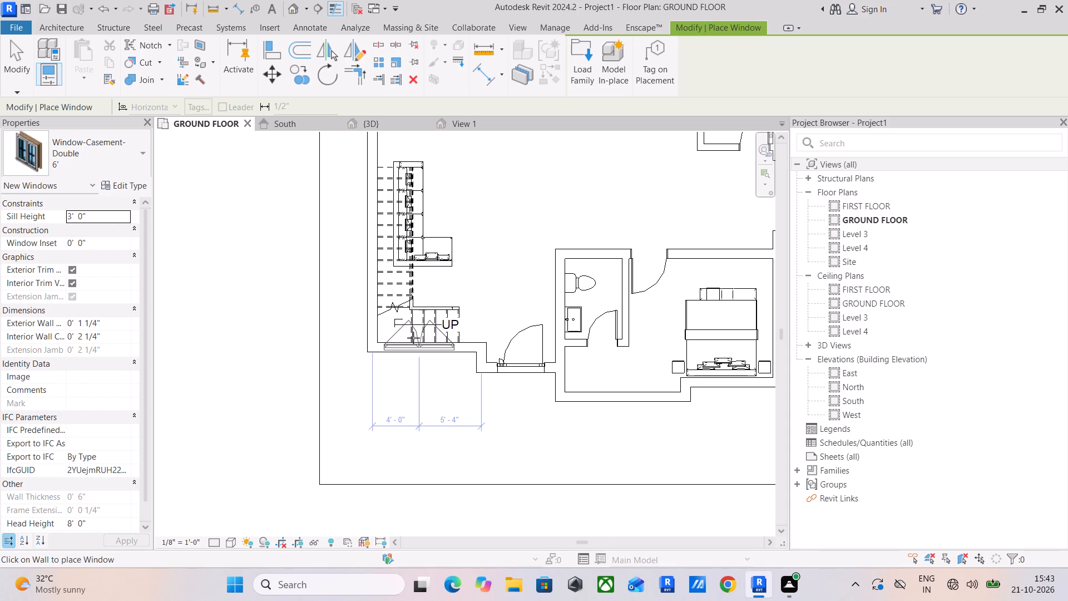
middle_click_drag(413, 338, 461, 479)
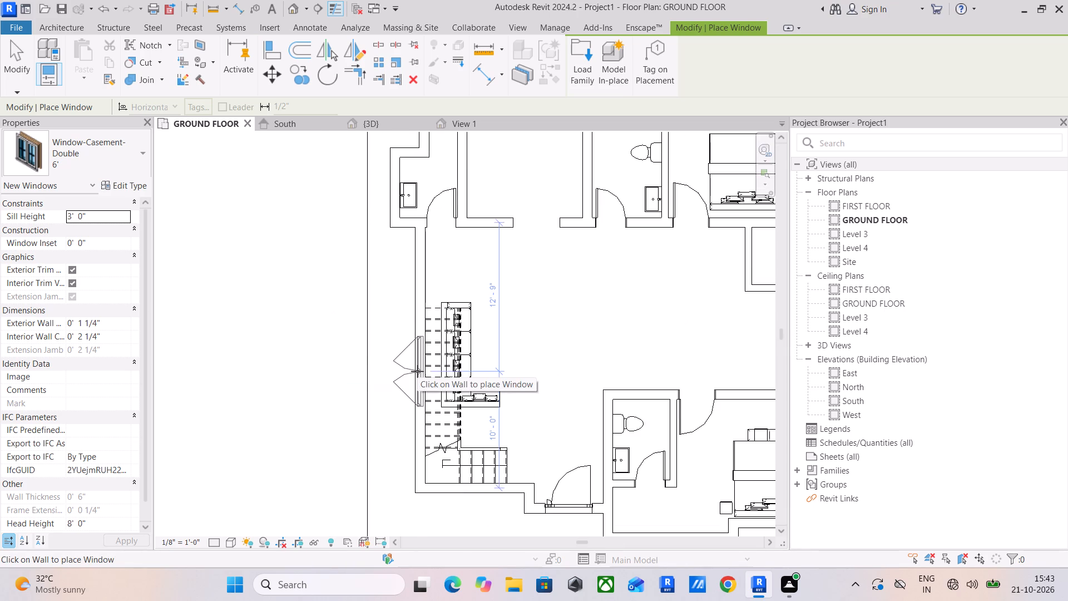
scroll(418, 275, "up", 4)
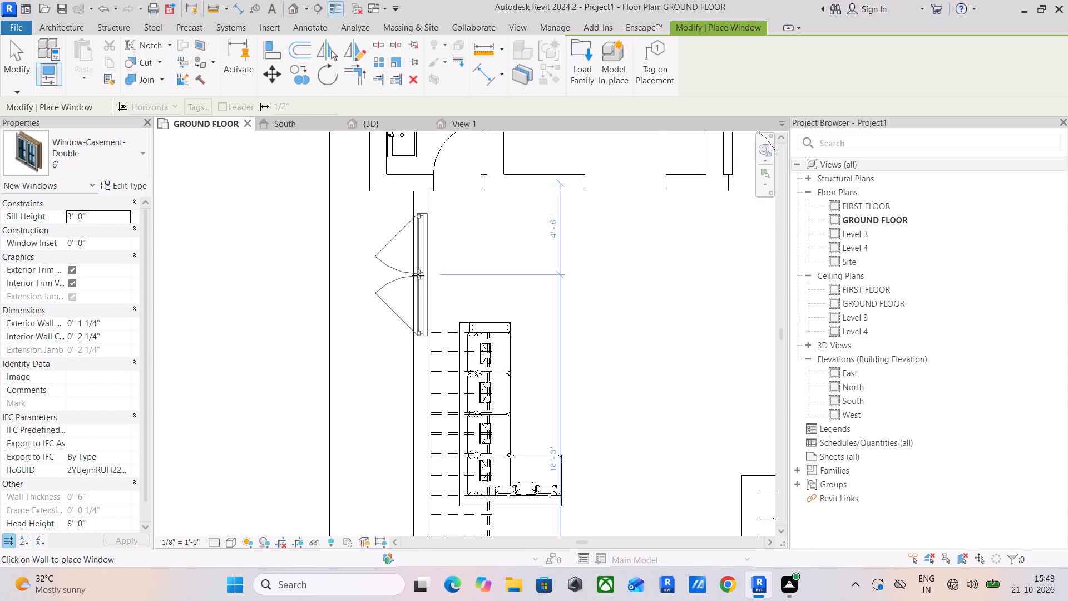
left_click(420, 258)
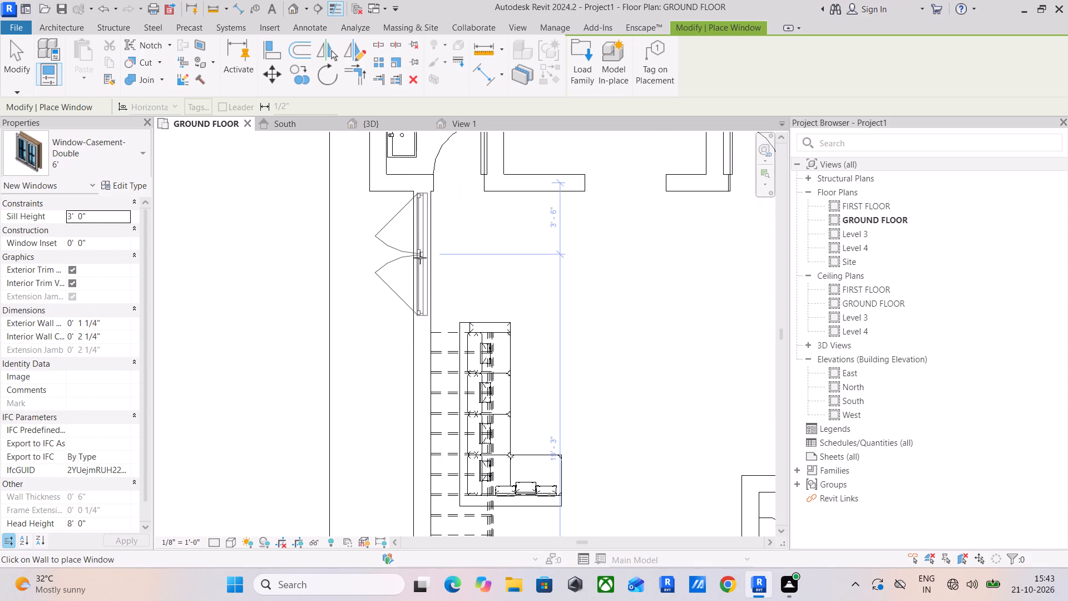
Place a 6' casement window in the north wall of the empty room between the bathrooms, about 4' 0" from its east wall.
scroll(568, 267, "down", 3)
middle_click_drag(618, 267, 362, 392)
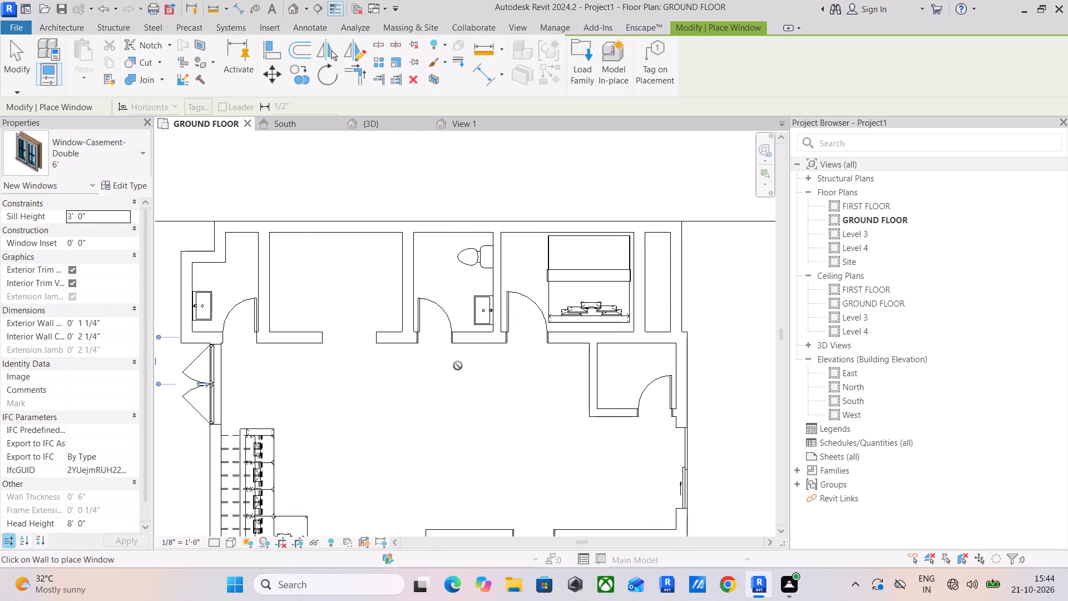
left_click(353, 220)
middle_click_drag(541, 321, 300, 191)
middle_click_drag(398, 327, 478, 225)
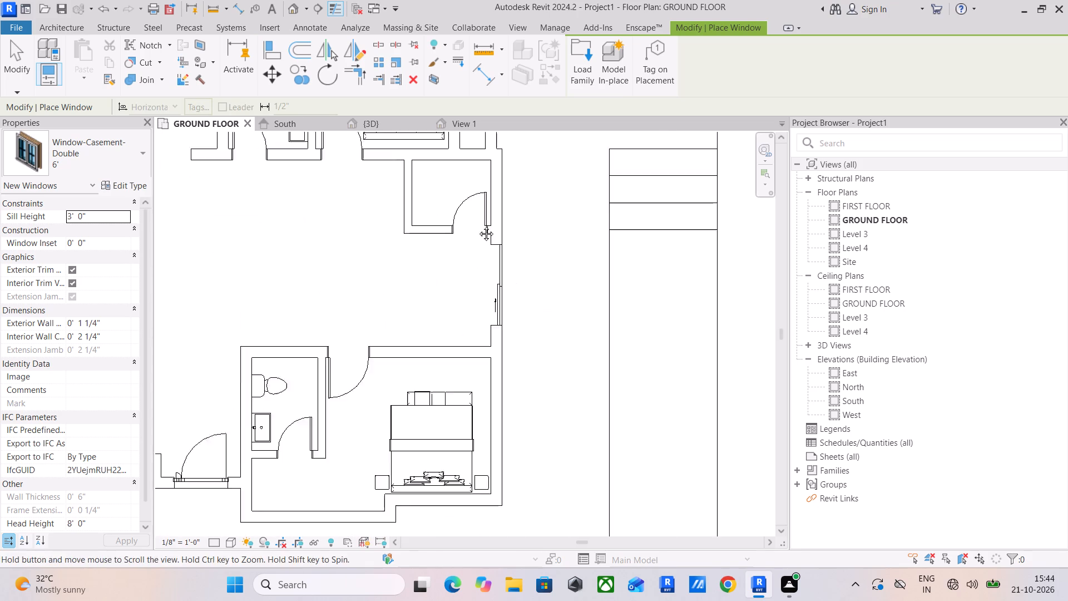
middle_click_drag(478, 225, 478, 221)
key("Escape")
Duplicate the 6' casement window type with the name 4' and set its width to 4' 0".
middle_click_drag(452, 388, 523, 349)
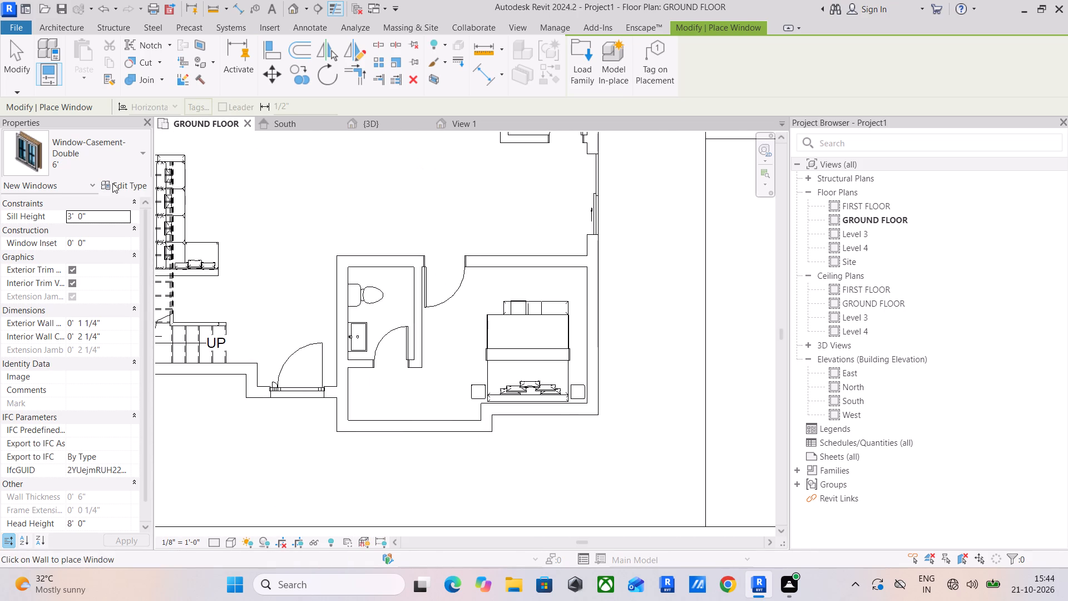
left_click(112, 183)
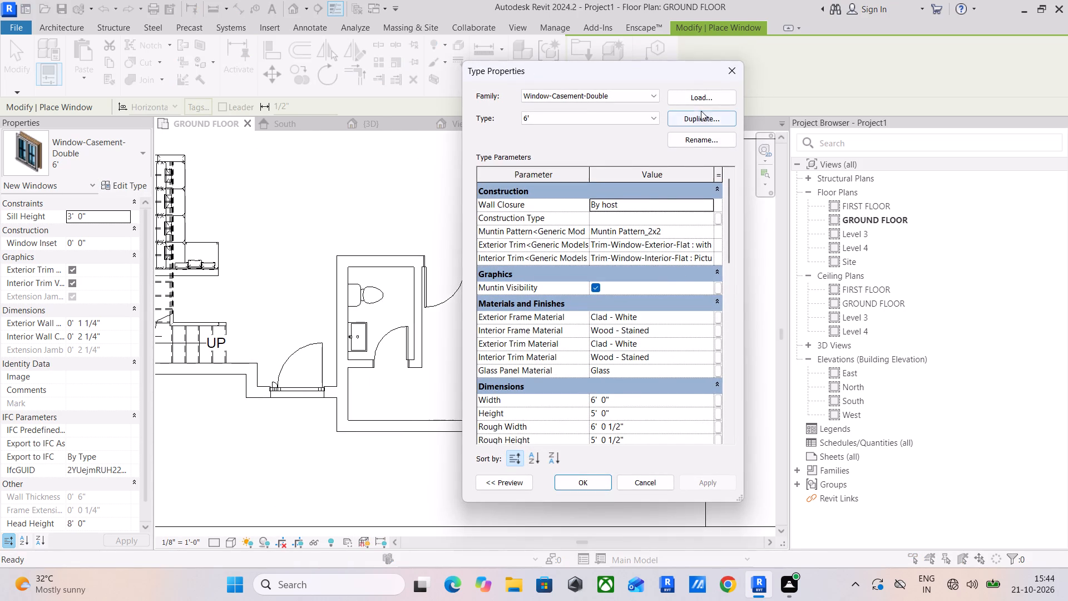
left_click(700, 114)
type("4'")
key("Return")
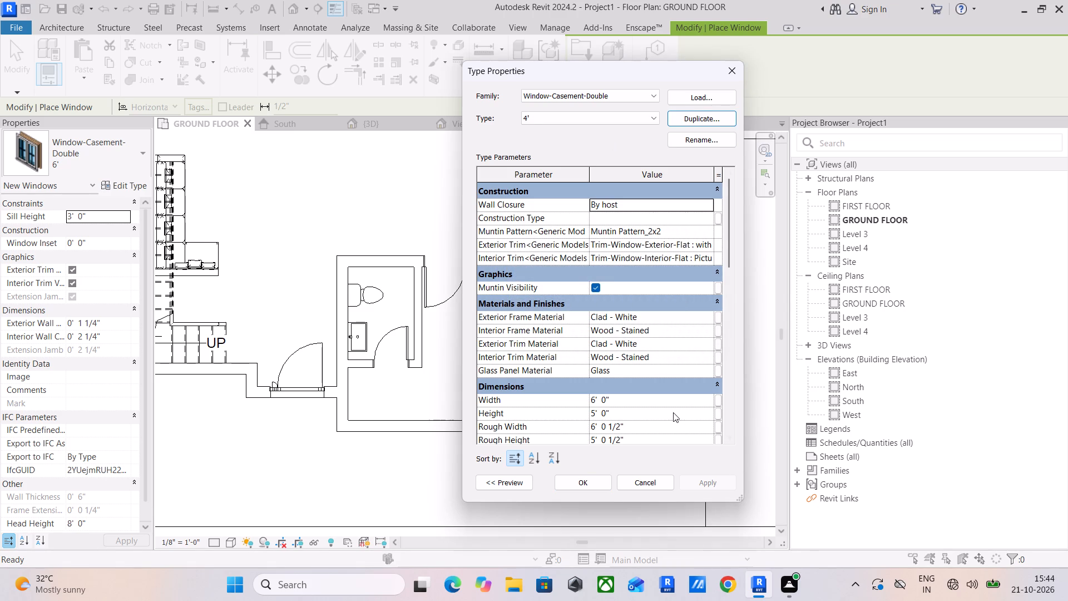
left_click(674, 405)
type("4'")
key("Return")
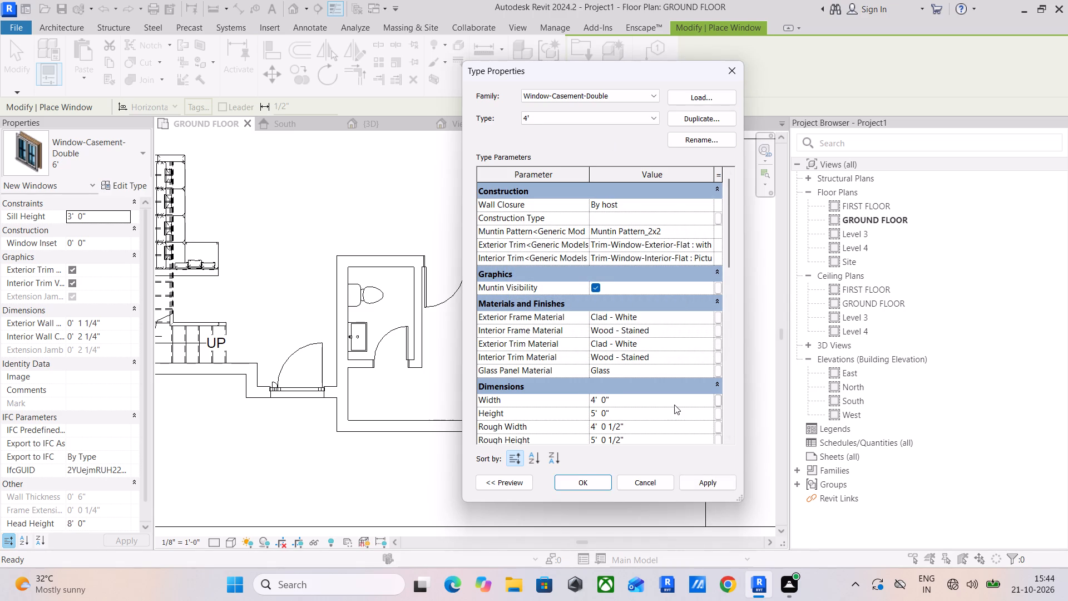
left_click(715, 479)
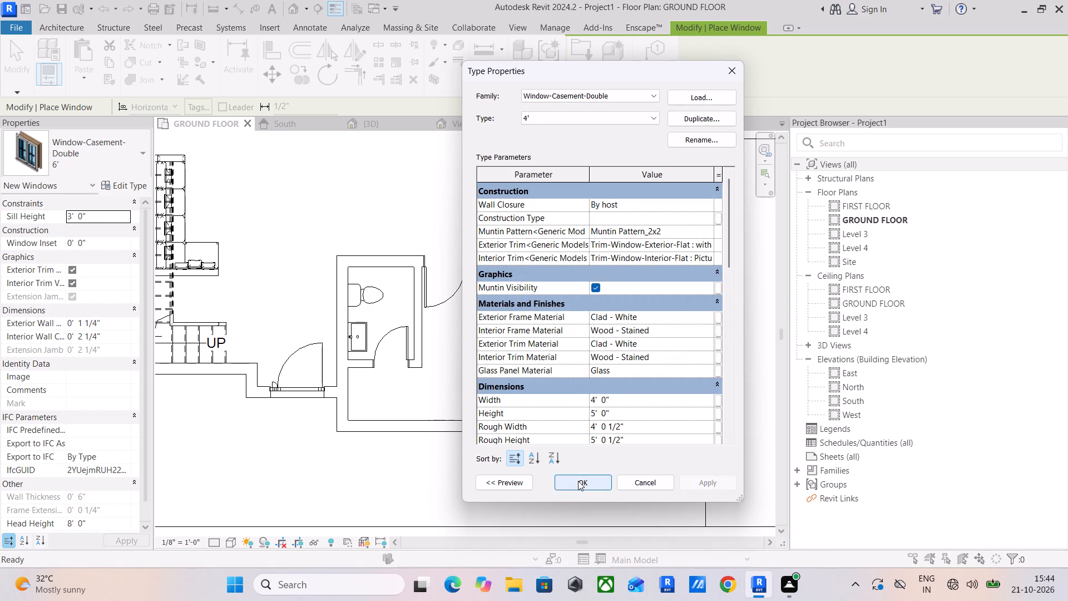
left_click(578, 481)
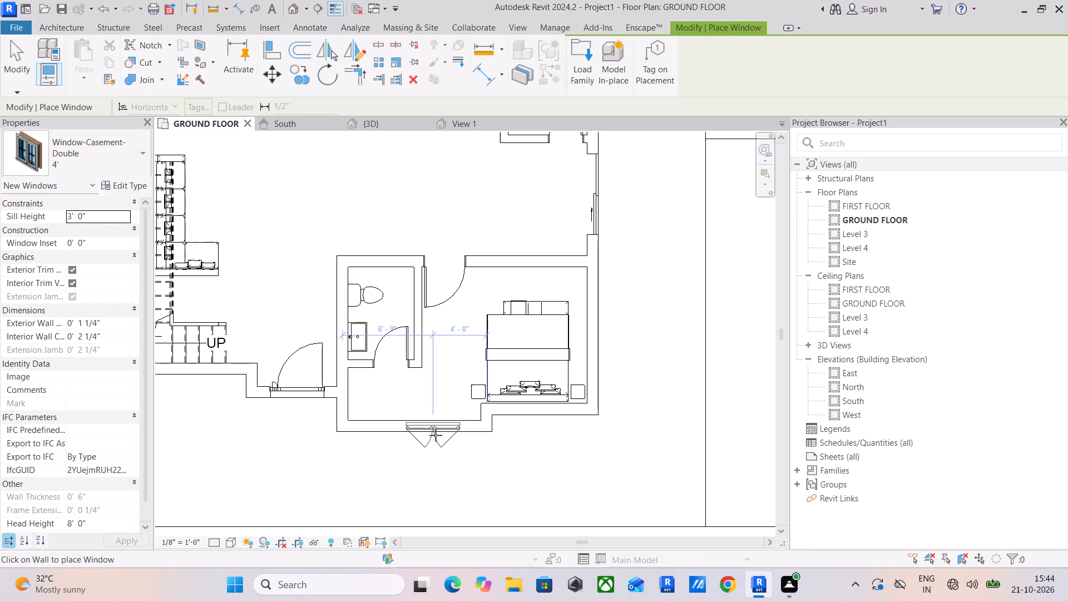
Place 4' windows in the south bedroom's south wall, about 3' 6" from the jog, and east wall, about 5' 0" from the north wall.
left_click(439, 435)
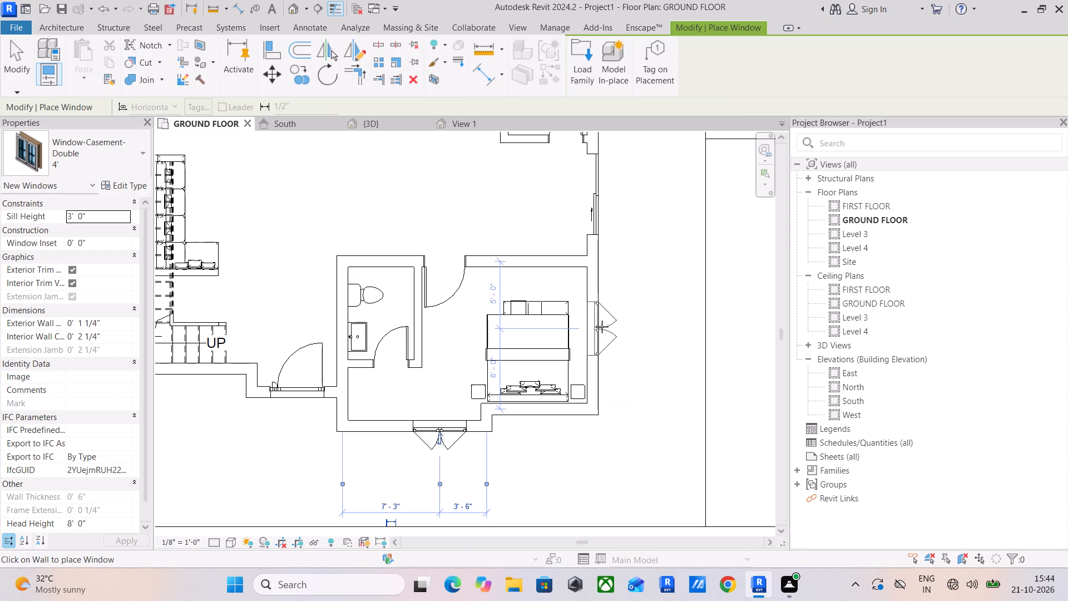
left_click(602, 327)
key("Escape")
Examine the ground floor plan from the south bedroom up to the northern rooms for walls still needing windows.
scroll(416, 326, "down", 1)
middle_click_drag(439, 354, 472, 400)
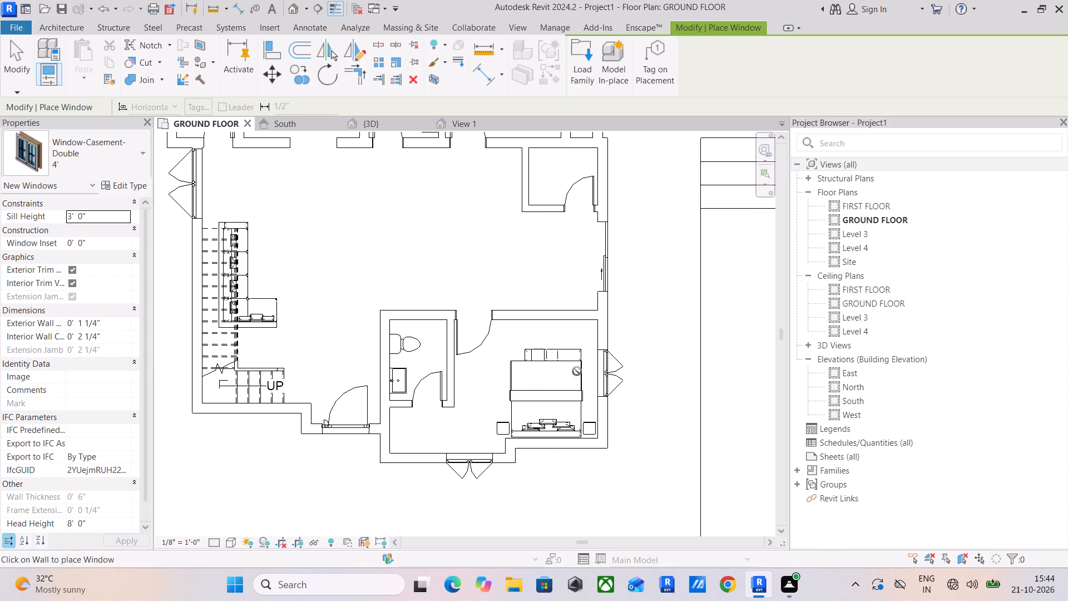
middle_click_drag(620, 358, 516, 362)
scroll(545, 354, "down", 2)
middle_click_drag(550, 354, 567, 326)
scroll(546, 338, "up", 3)
scroll(452, 334, "down", 2)
middle_click_drag(452, 334, 454, 348)
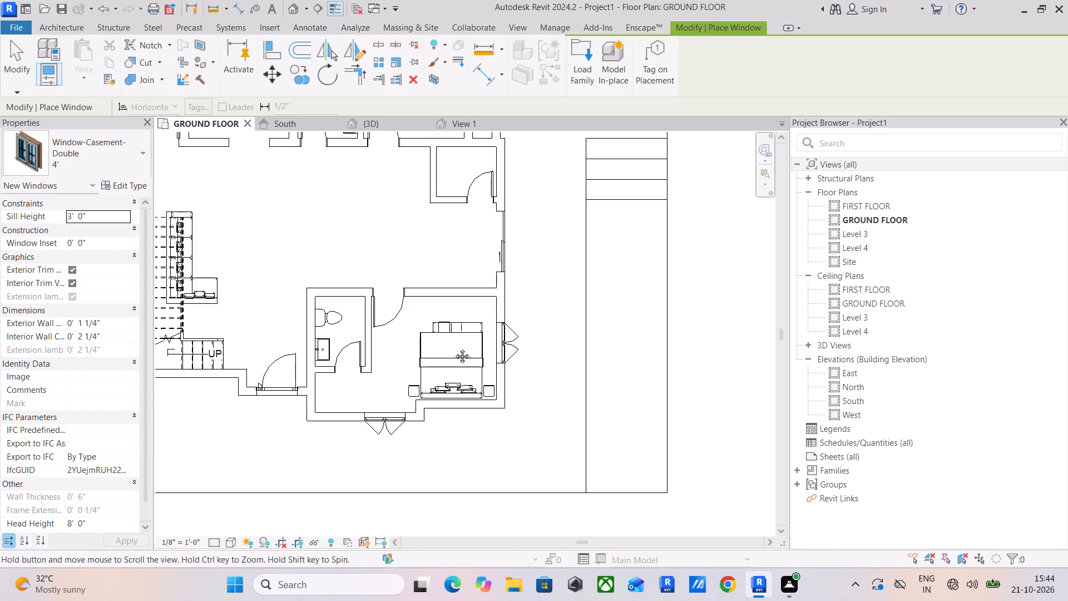
middle_click_drag(454, 348, 467, 377)
middle_click_drag(498, 300, 500, 378)
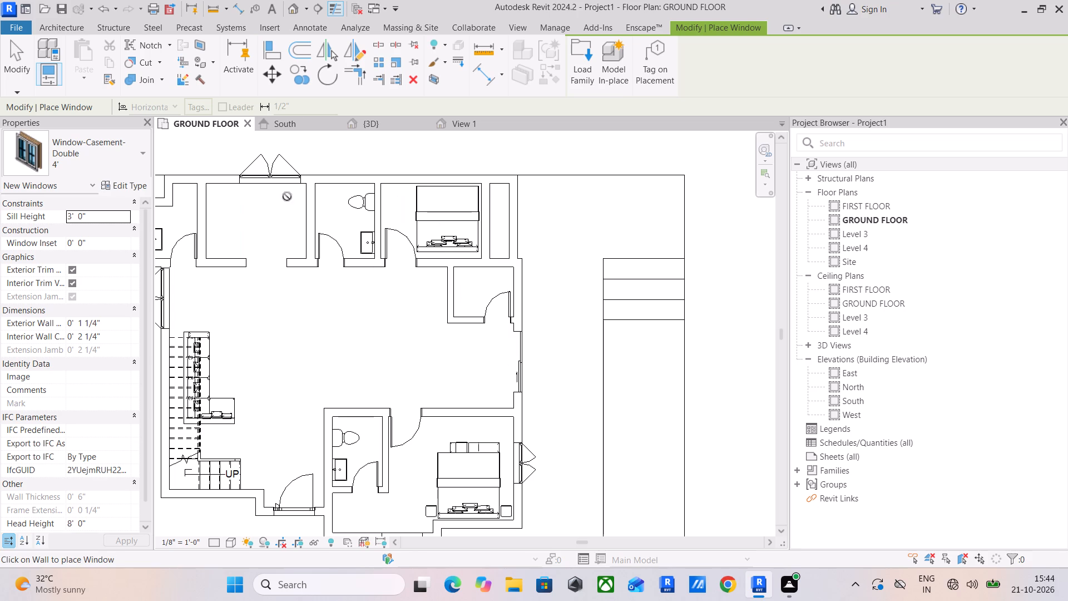
Duplicate the Window-Double-Hung 24" x 42" type with the name 2' and set its height to 2' 0".
left_click(126, 185)
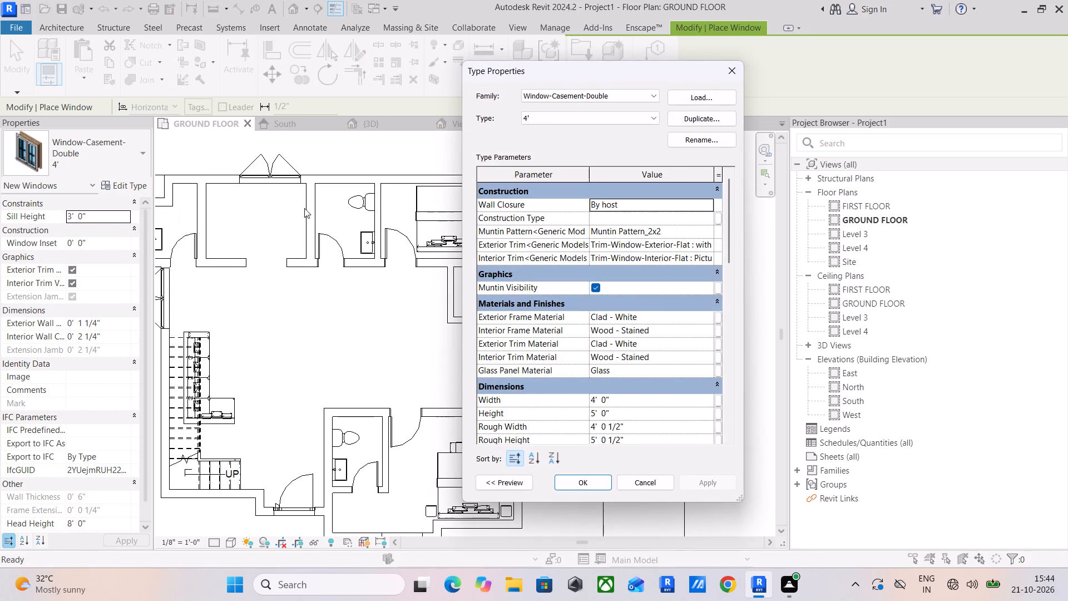
left_click_drag(736, 68, 728, 75)
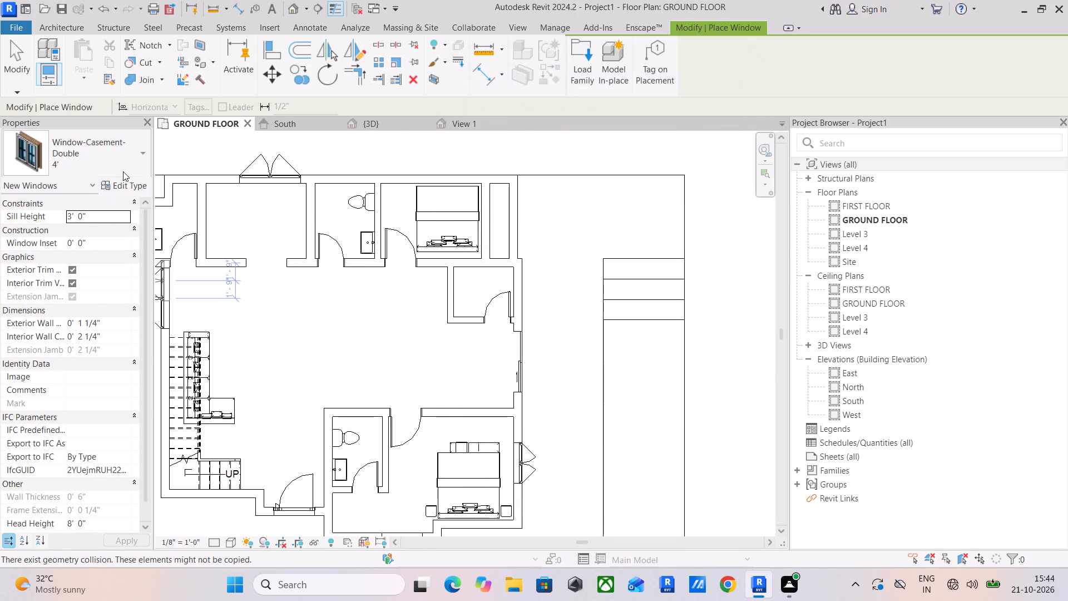
left_click(123, 163)
left_click(63, 428)
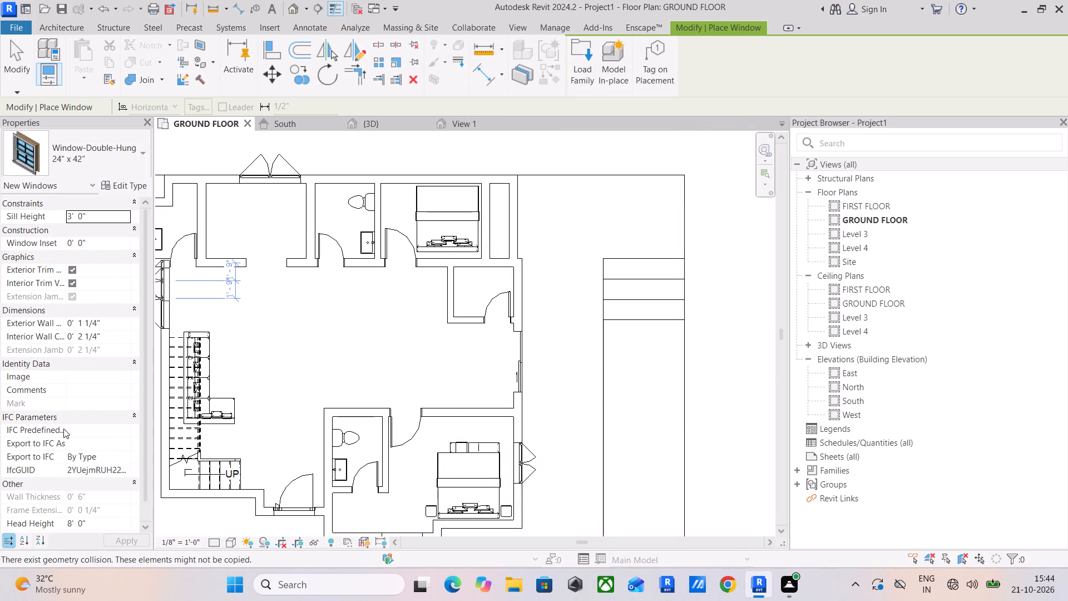
left_click(128, 184)
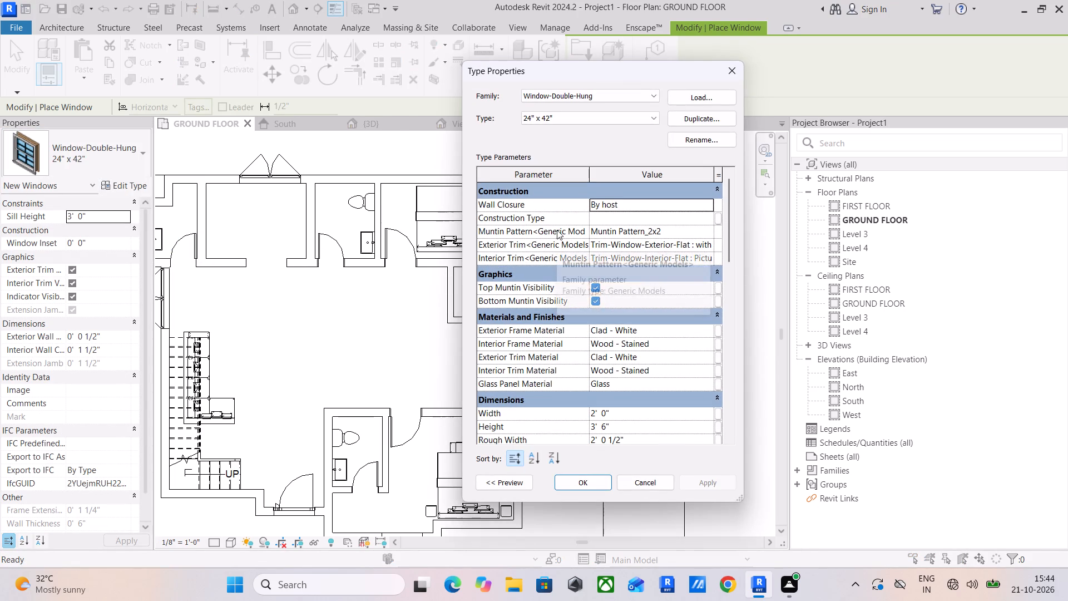
left_click(706, 114)
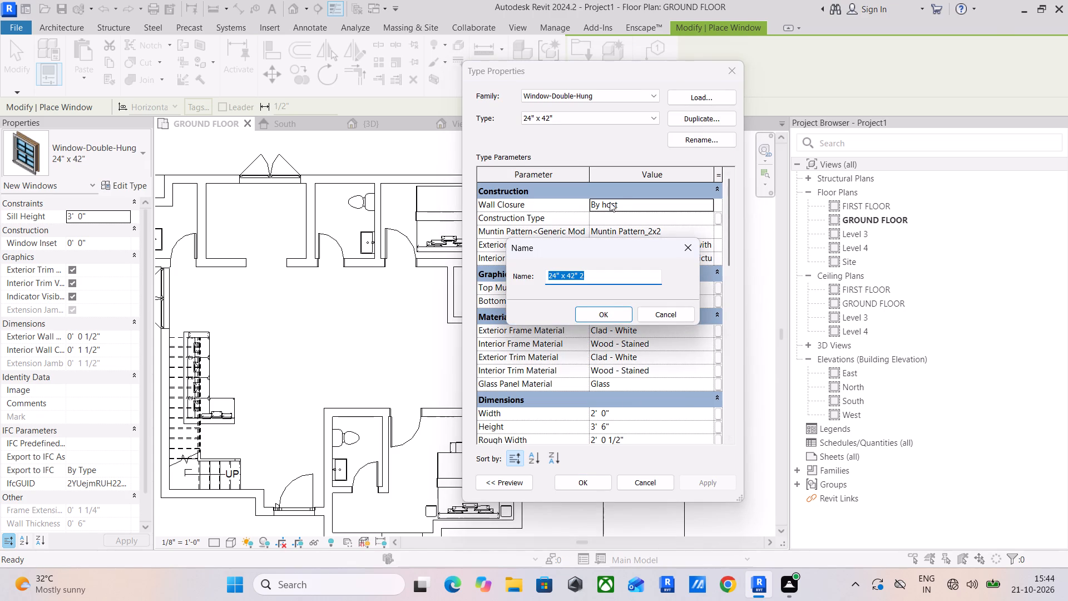
type("2'")
key("Return")
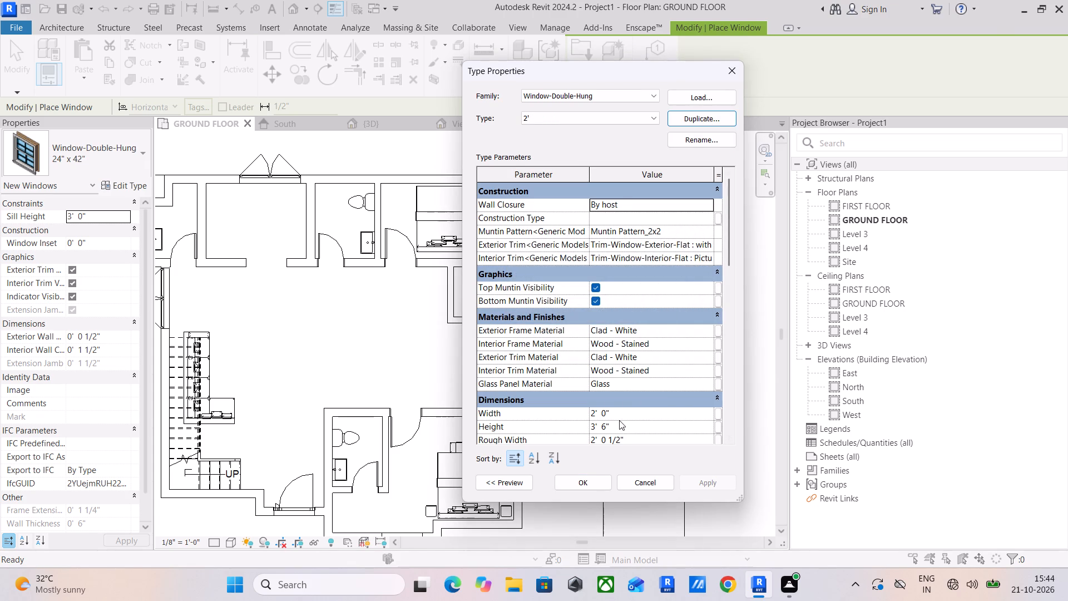
left_click(620, 430)
type("2'")
key("Return")
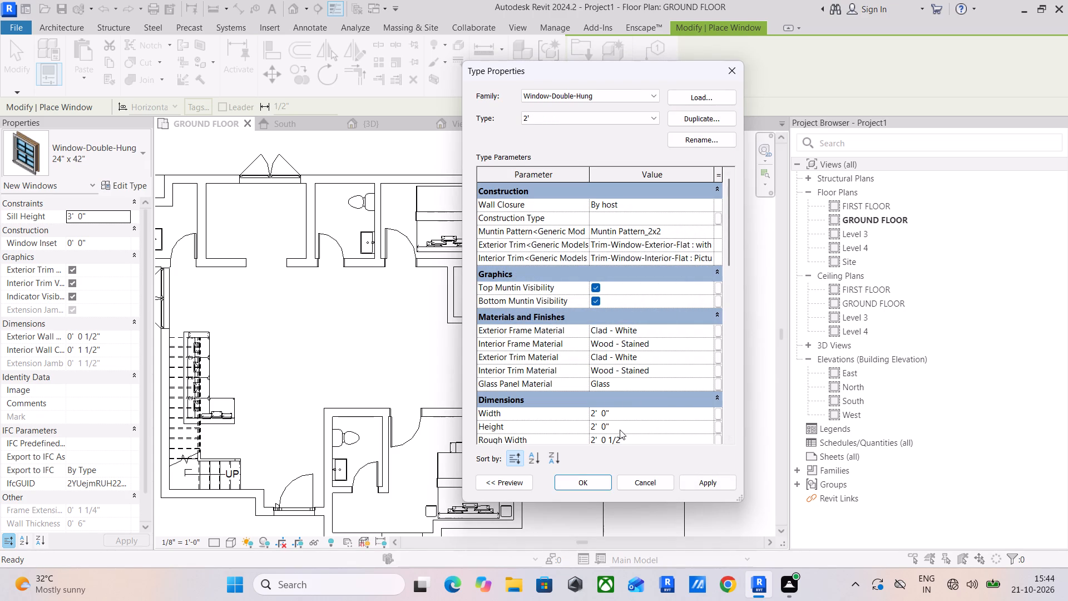
left_click(724, 480)
left_click(590, 485)
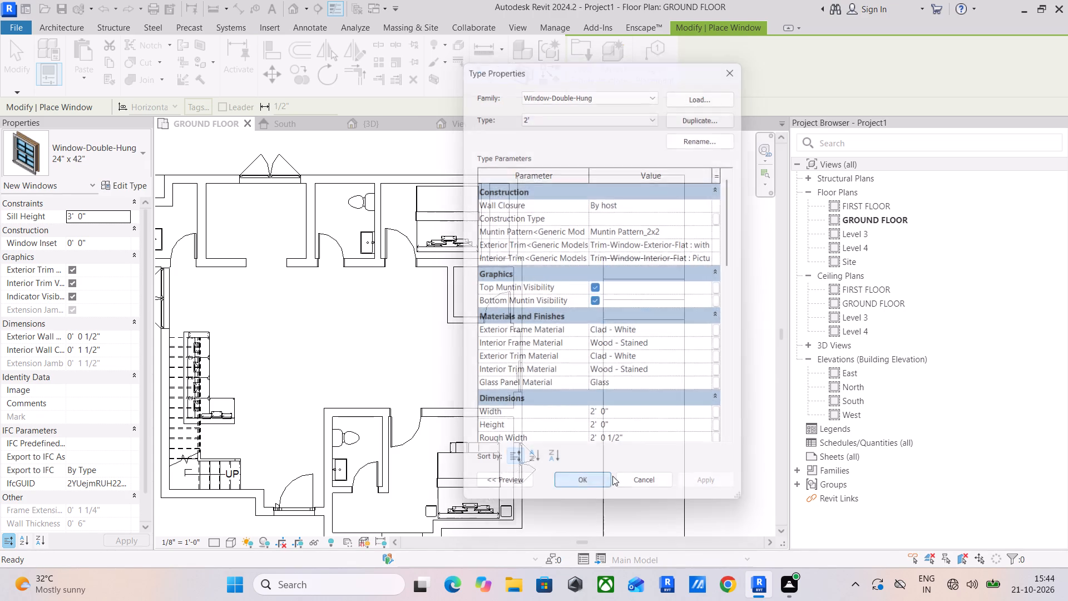
Place a 2' double-hung window in the small east room's east wall, about 2' 0" from its north wall.
scroll(513, 282, "up", 4)
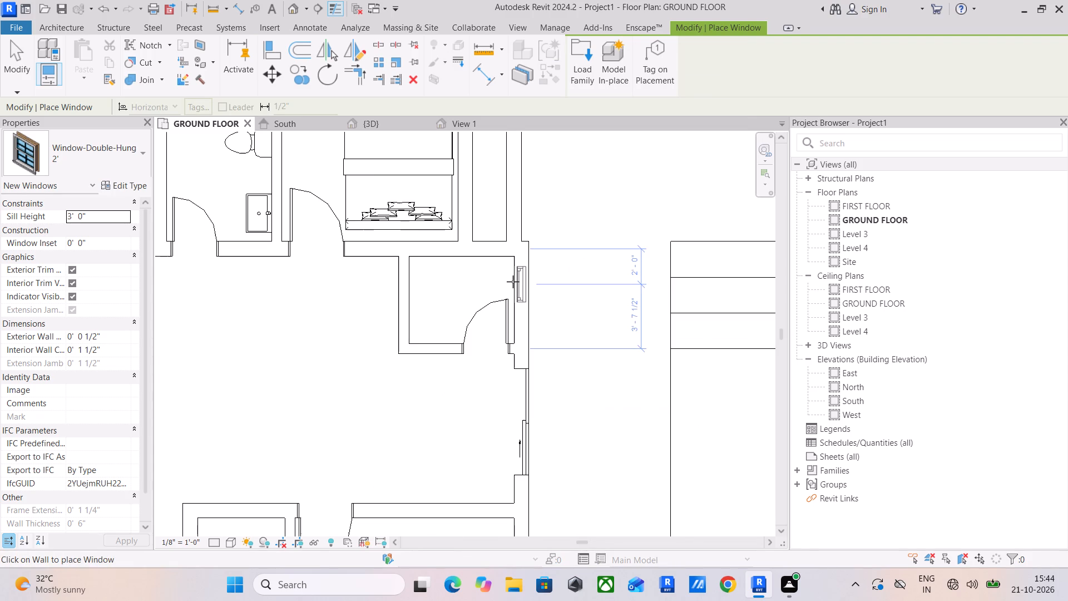
left_click(525, 284)
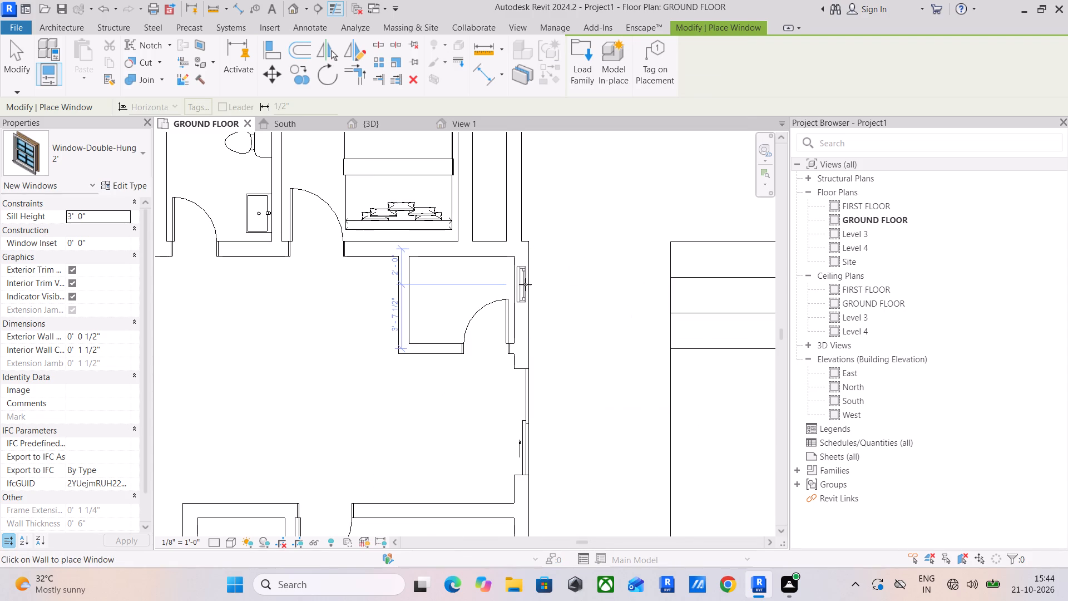
Place 2' windows in the northern bathrooms' north walls, about 2' 6" from the eastern one's west wall and about 1' 7 1/2" from the northwestern one's east wall.
middle_click_drag(427, 265, 537, 428)
middle_click_drag(290, 324, 403, 402)
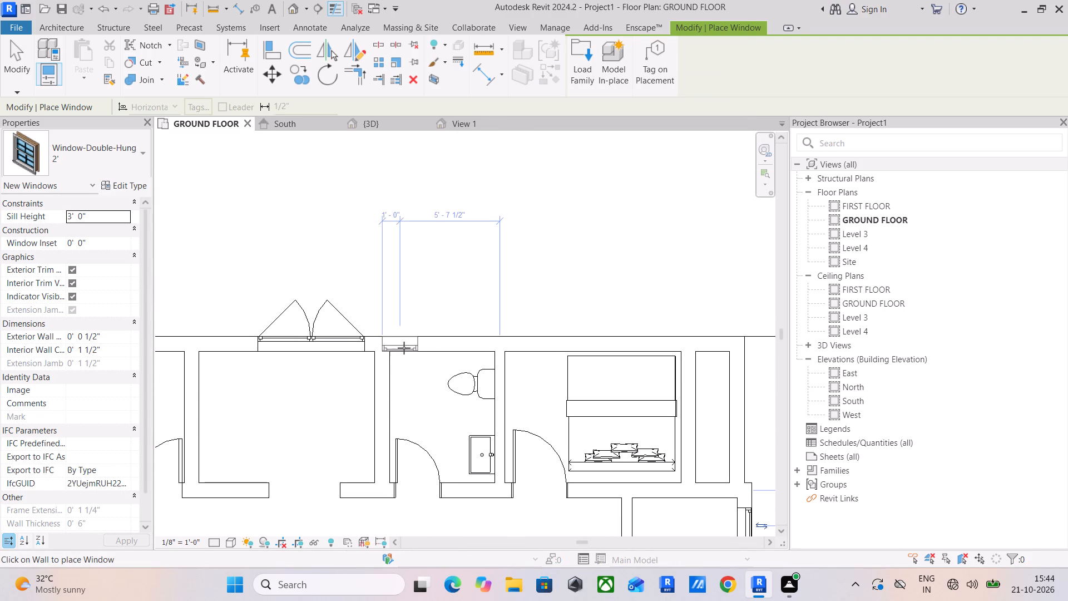
left_click(423, 335)
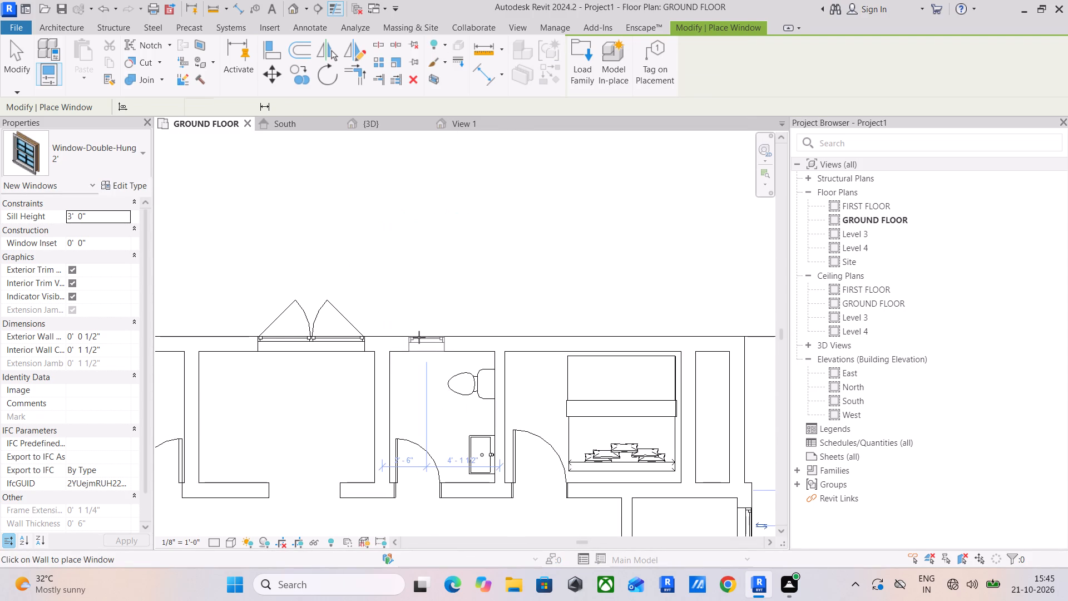
scroll(375, 346, "down", 2)
middle_click_drag(375, 346, 565, 346)
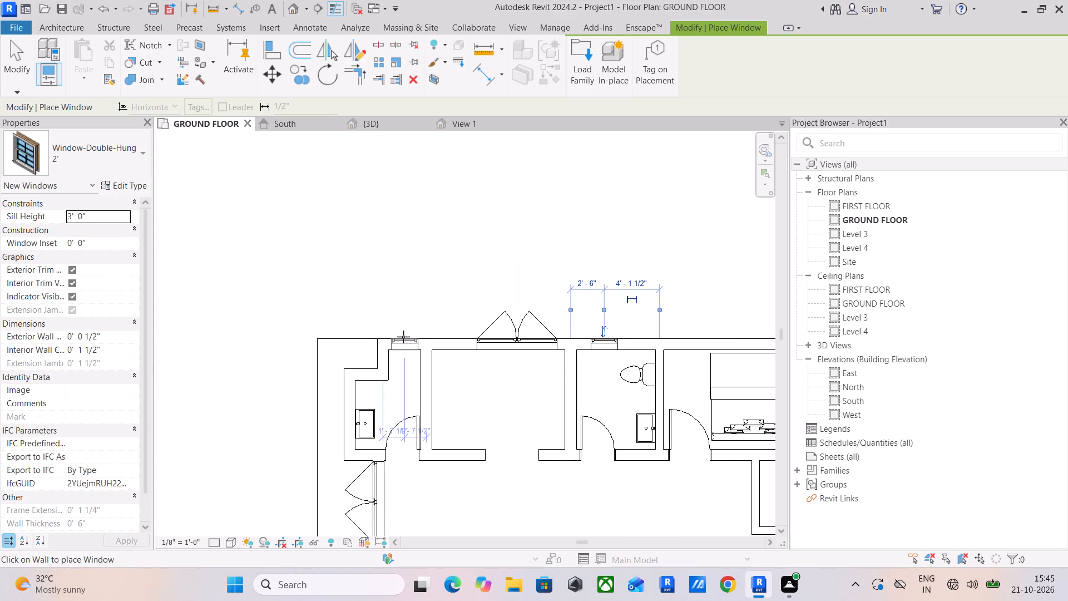
left_click(404, 335)
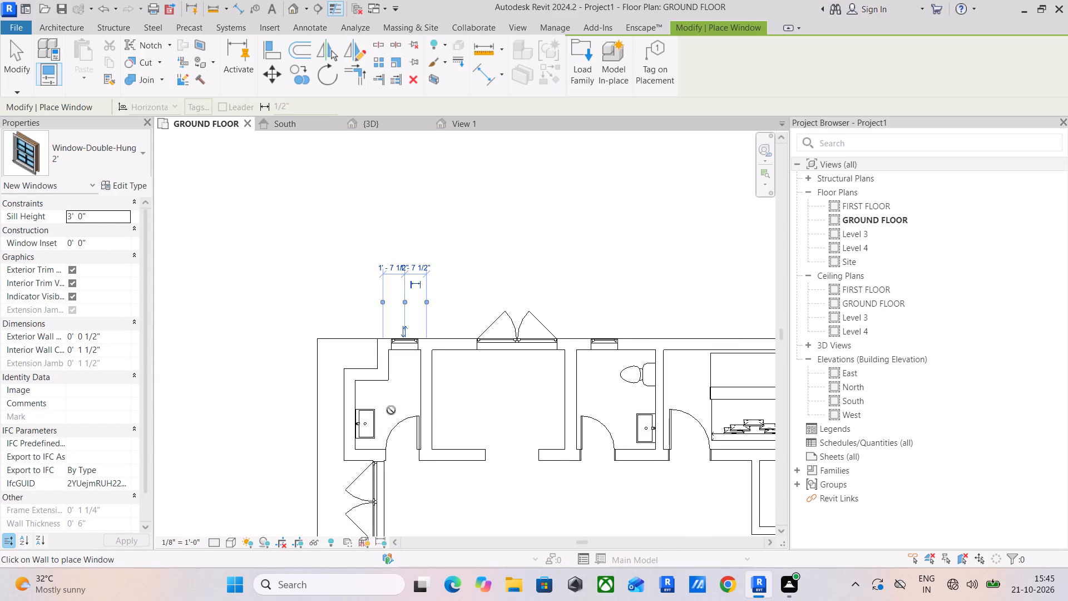
middle_click_drag(392, 410, 414, 356)
key("Escape")
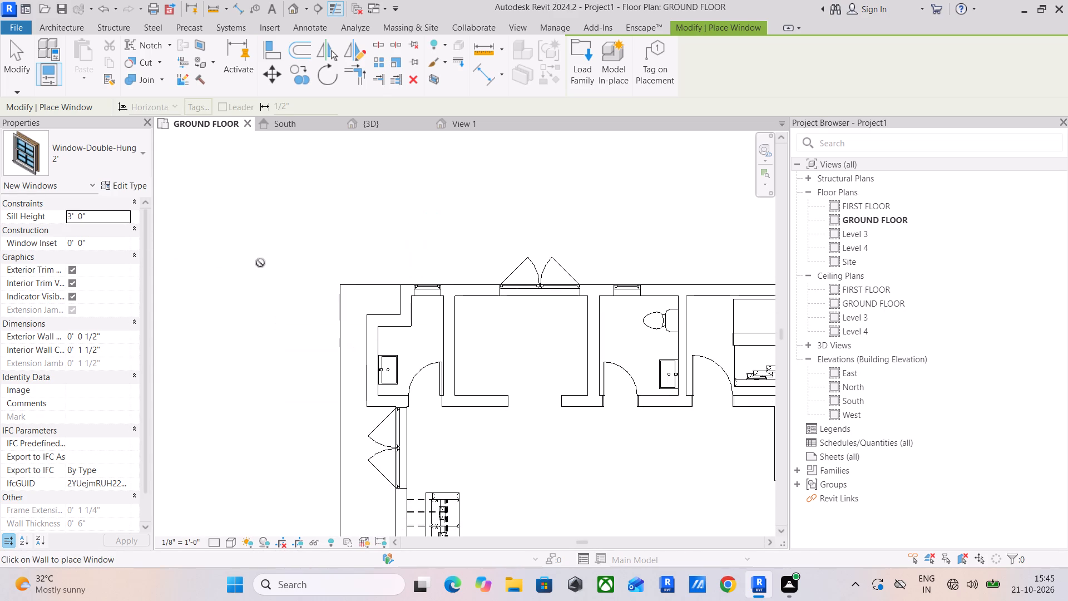
key("Escape")
Select all instances of the 2' double-hung window and set their sill height to 5' 0".
left_click(425, 289)
type("sa")
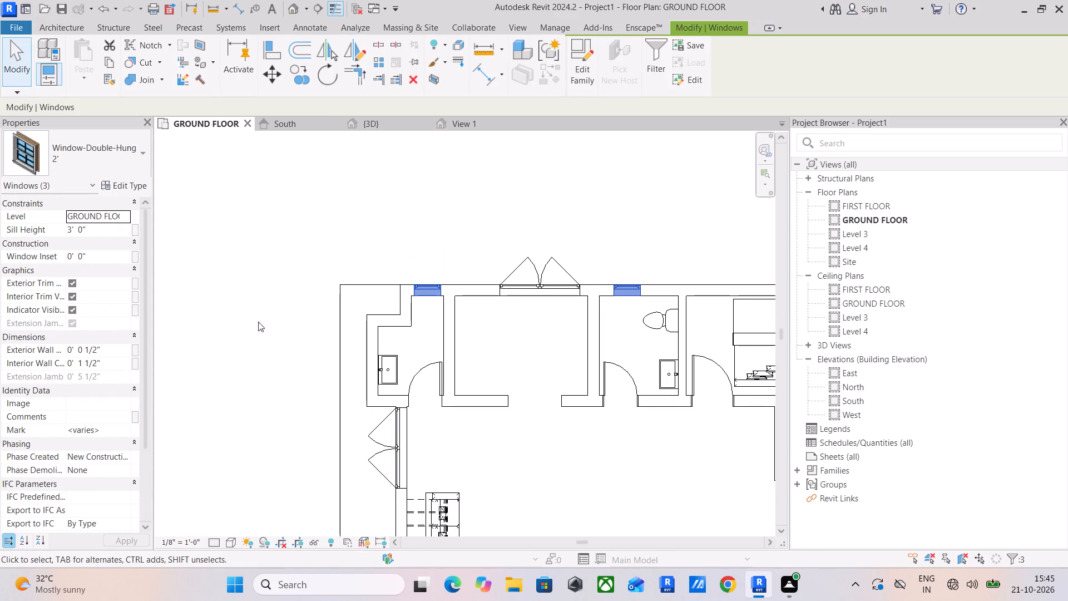
left_click(119, 231)
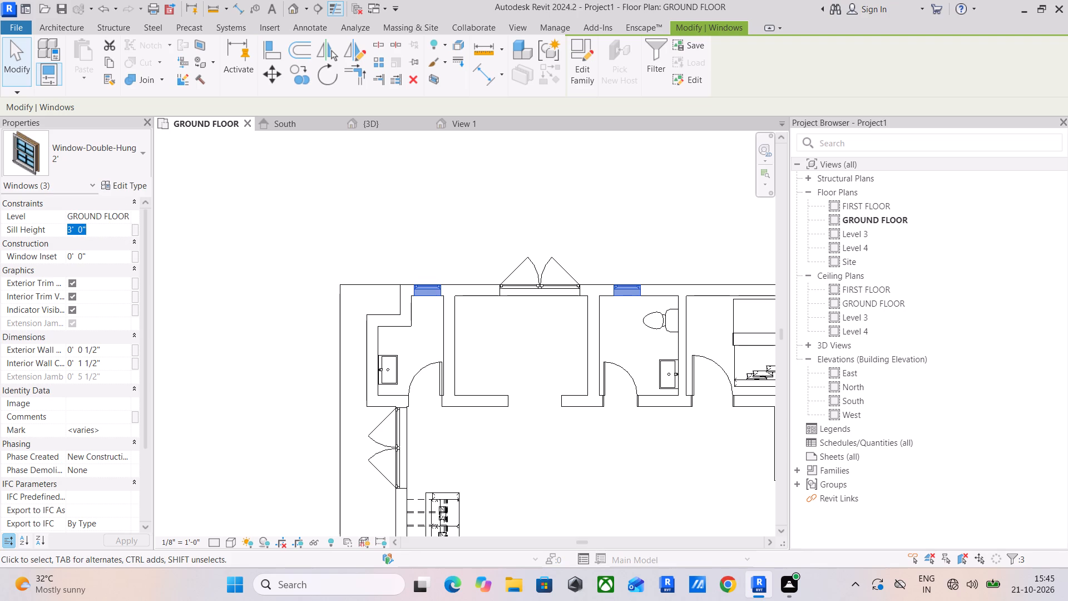
key("5")
key("apostrophe")
key("Return")
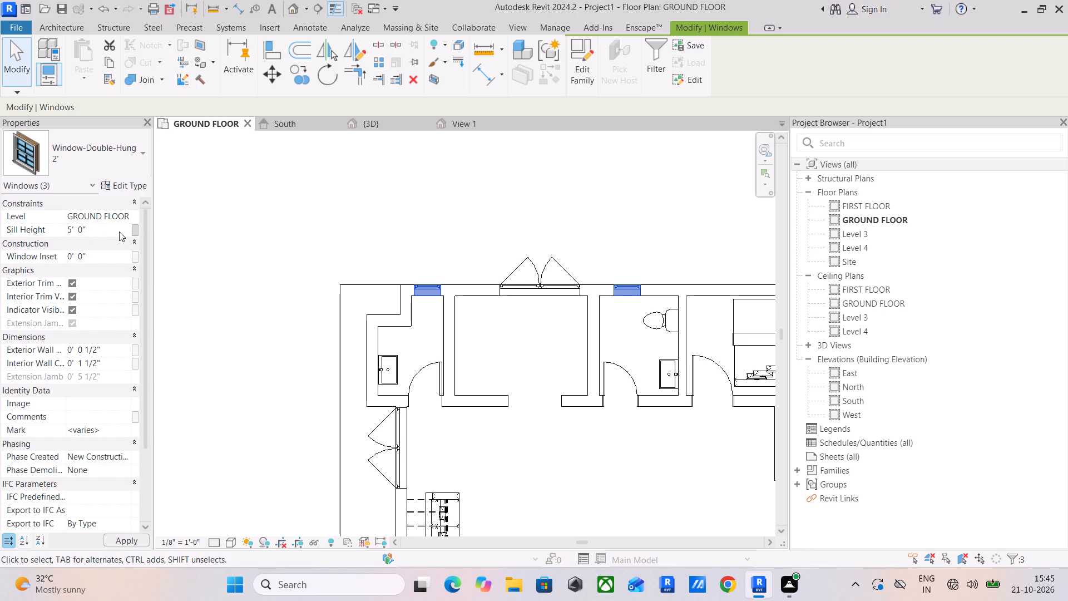
Review the window, door and furniture layout across the ground floor rooms, and clear the window selection.
scroll(568, 235, "down", 4)
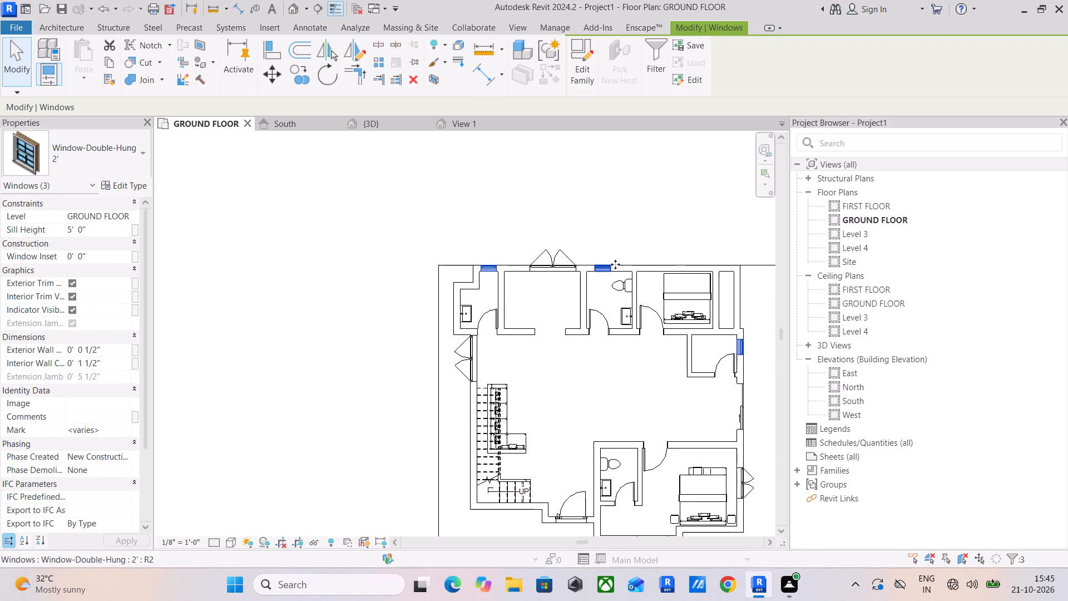
middle_click_drag(615, 265, 396, 220)
scroll(385, 396, "up", 2)
middle_click_drag(391, 393, 449, 295)
scroll(449, 343, "up", 3)
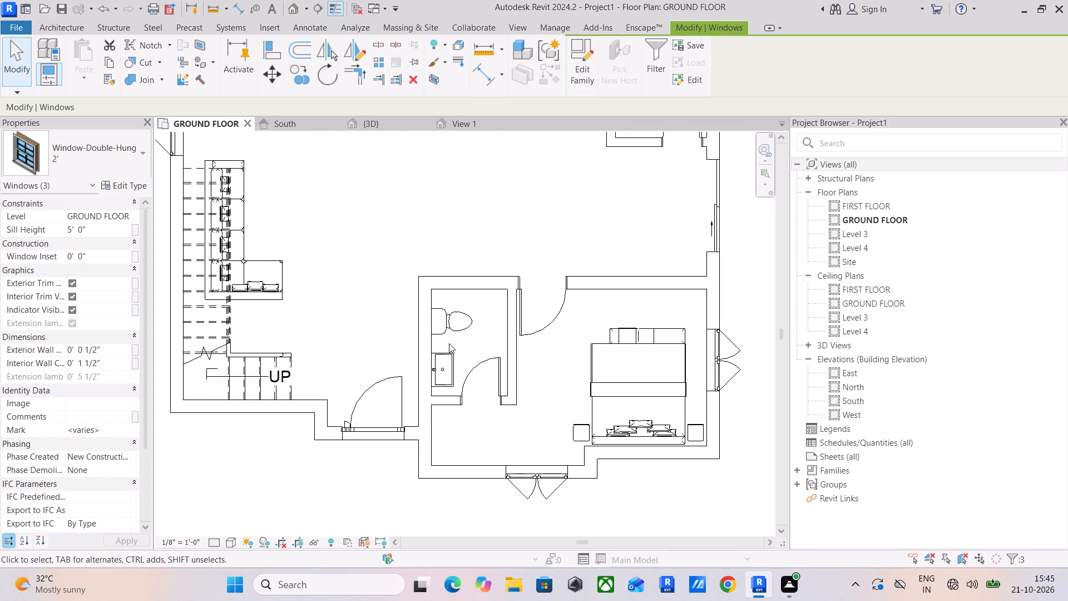
scroll(449, 343, "down", 2)
middle_click_drag(452, 347, 411, 364)
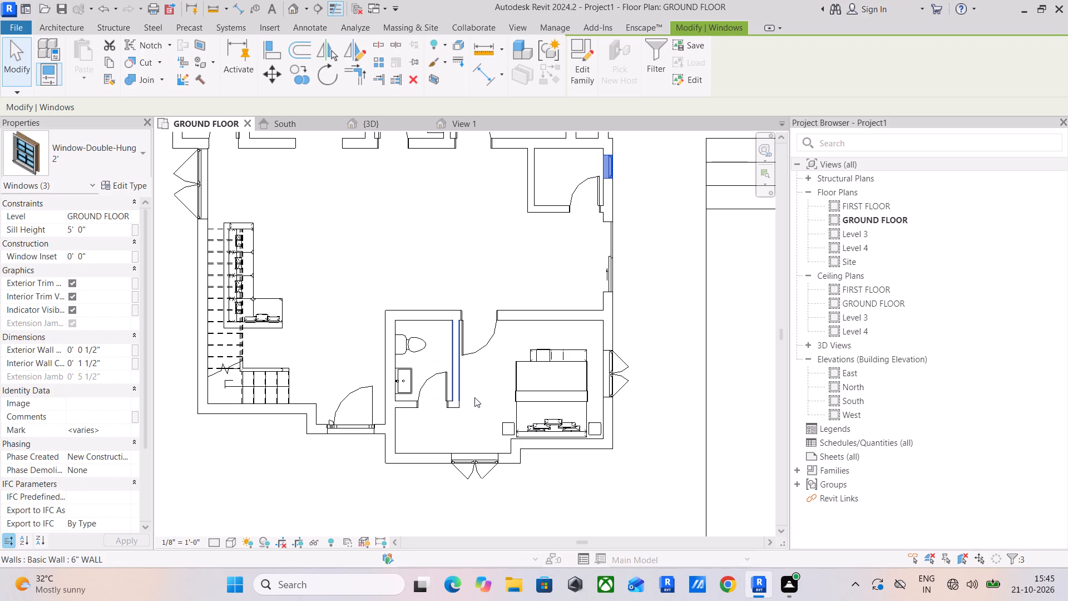
scroll(475, 397, "down", 2)
middle_click_drag(476, 397, 558, 387)
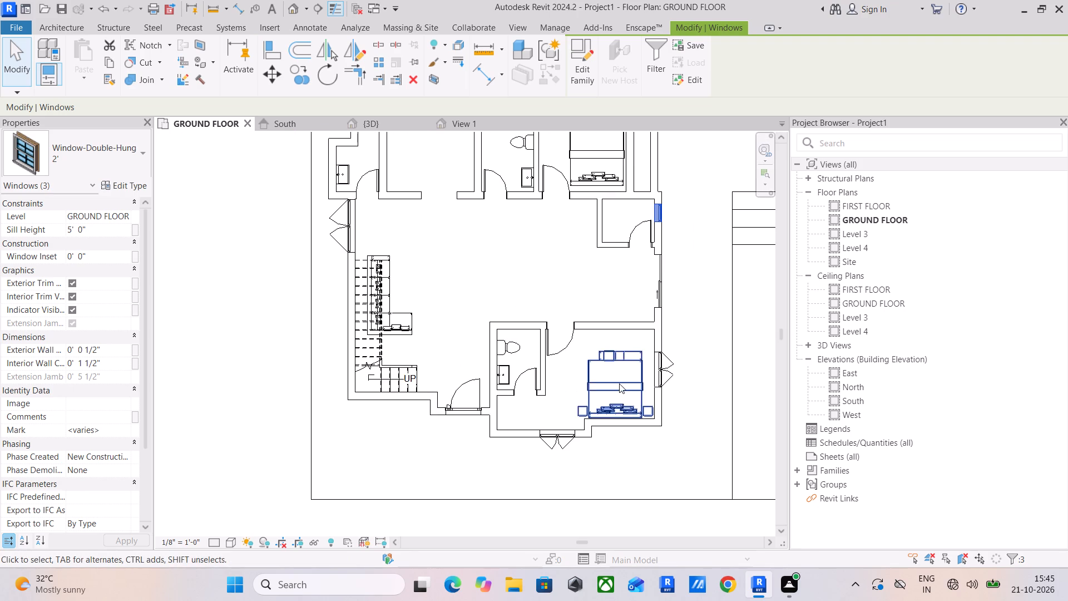
middle_click_drag(619, 383, 550, 422)
middle_click_drag(610, 408, 619, 364)
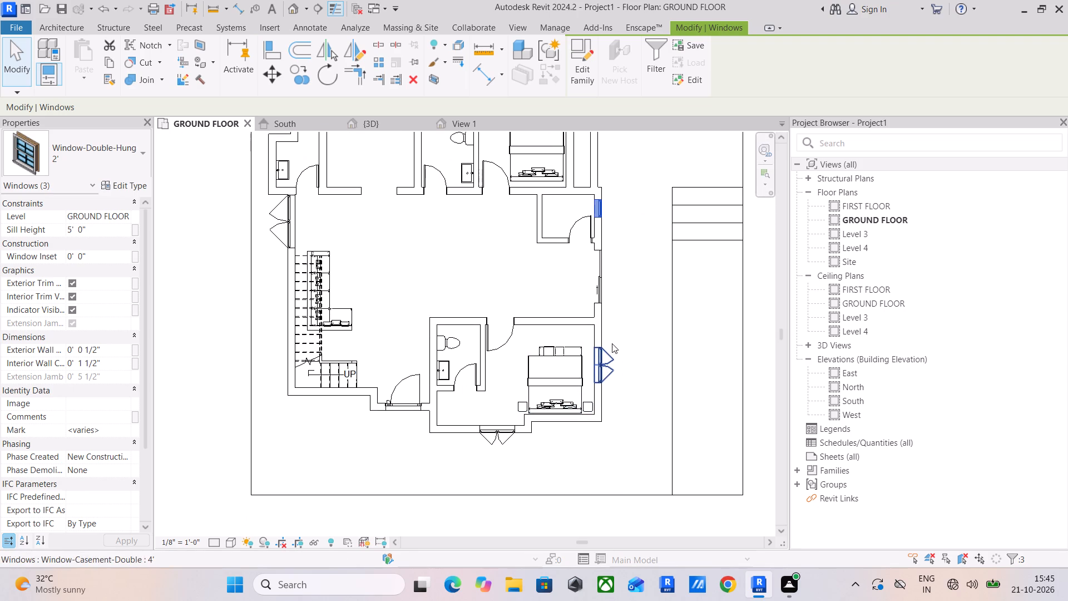
middle_click_drag(612, 342, 609, 426)
left_click(641, 353)
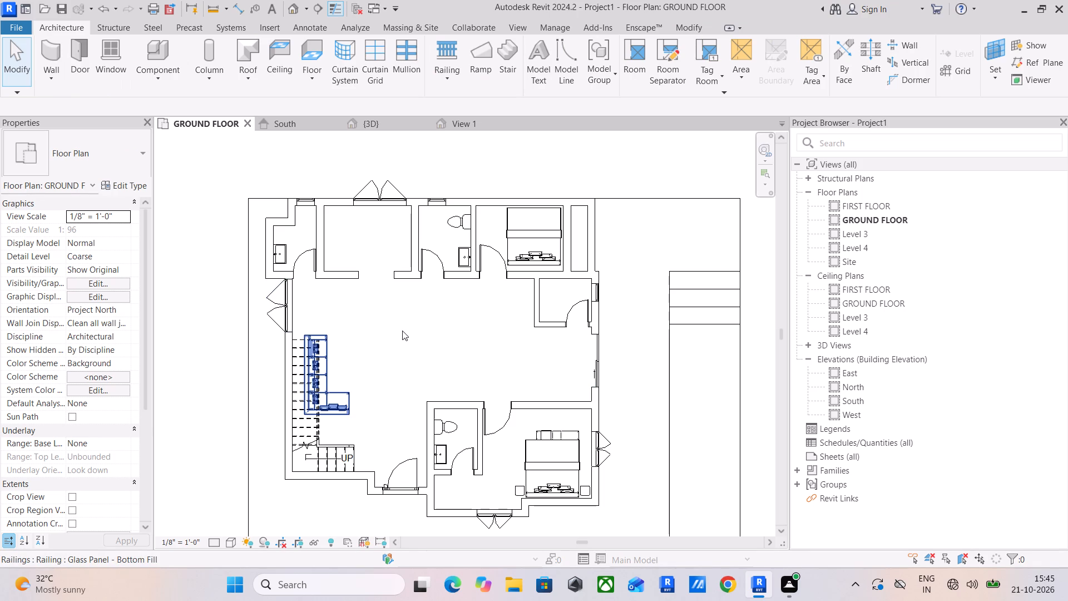
Load the midnight teal tea table family from the tea table folder in revit material for component placement.
left_click(162, 78)
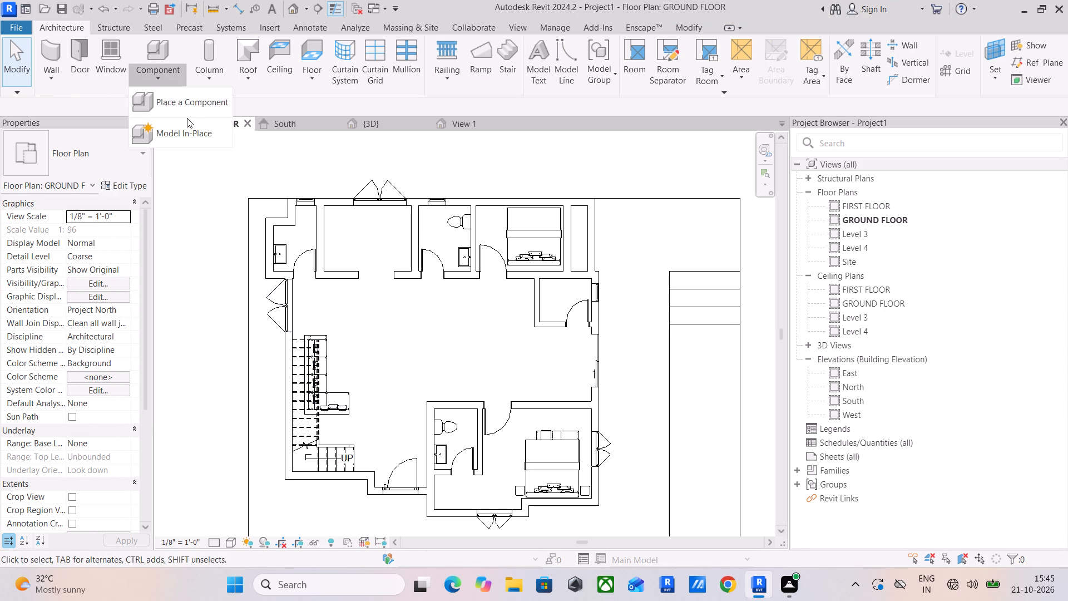
left_click(189, 107)
left_click(582, 63)
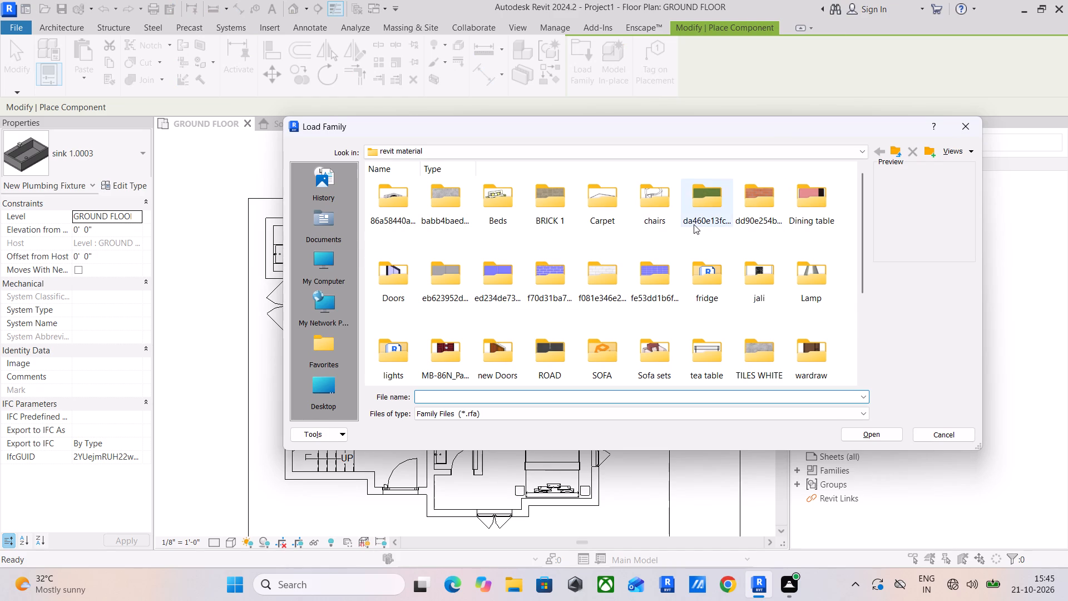
double_click(650, 199)
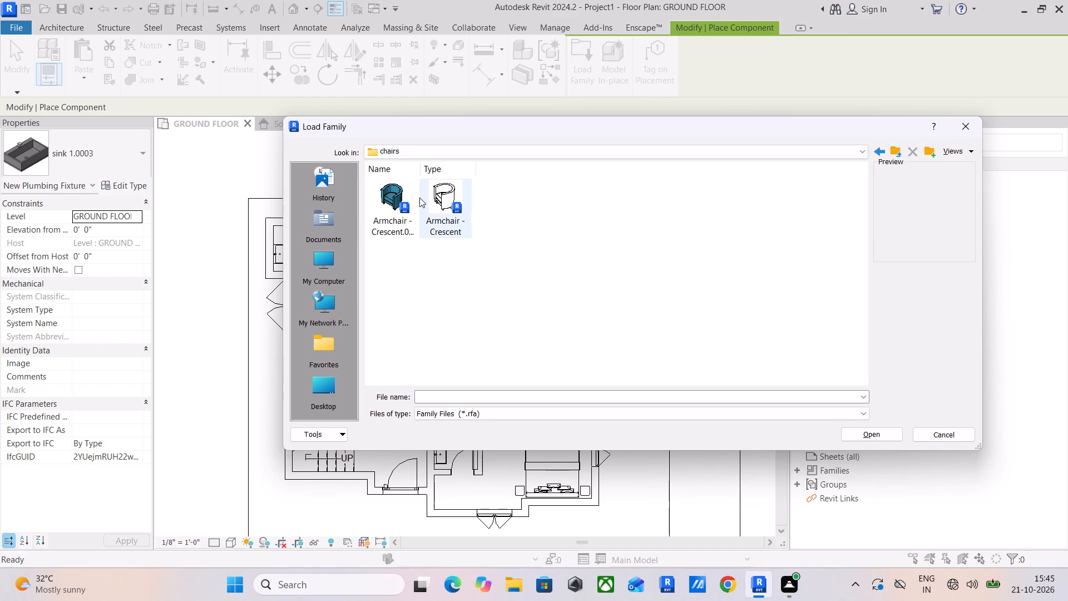
left_click(897, 147)
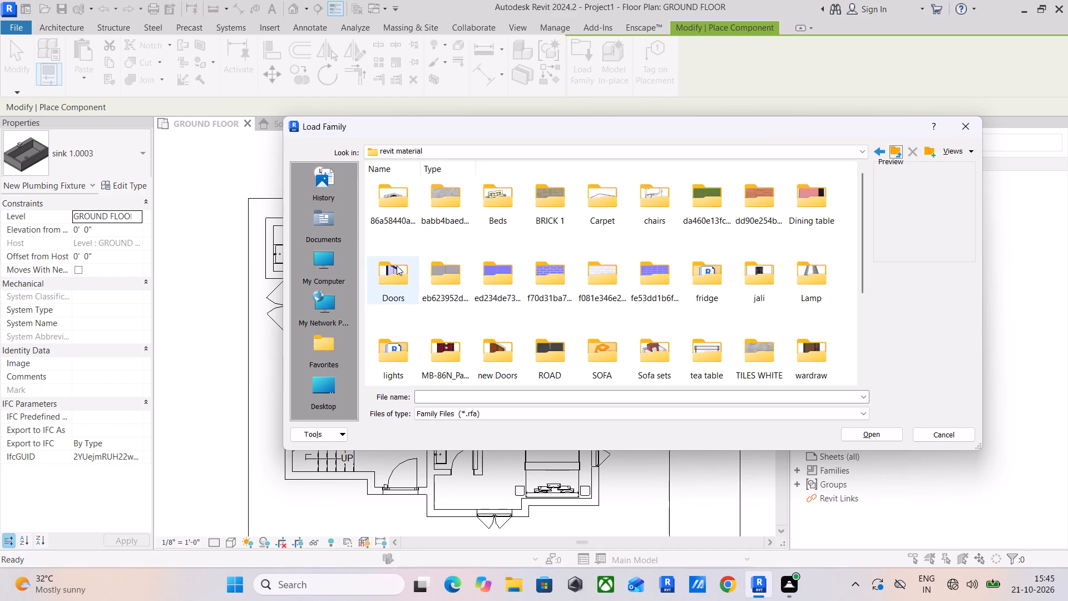
left_click(344, 248)
double_click(452, 225)
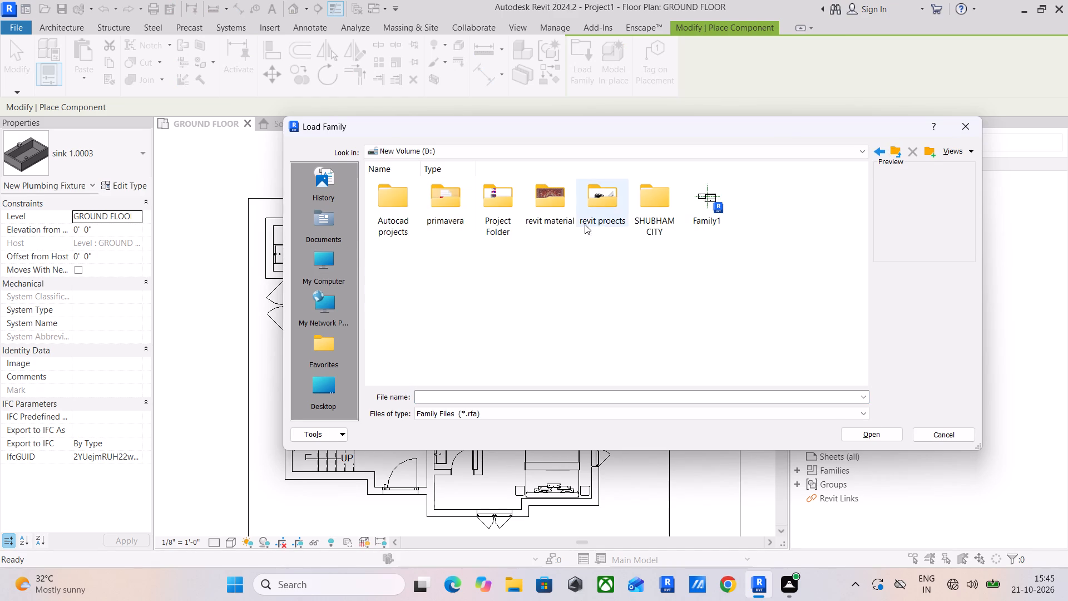
double_click(543, 214)
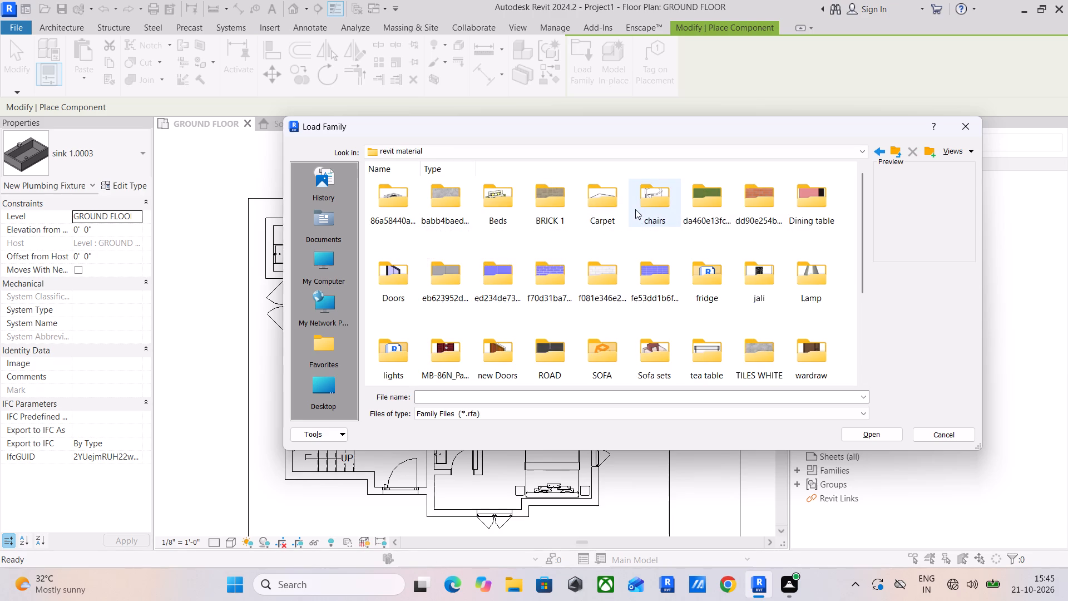
double_click(641, 202)
left_click(899, 156)
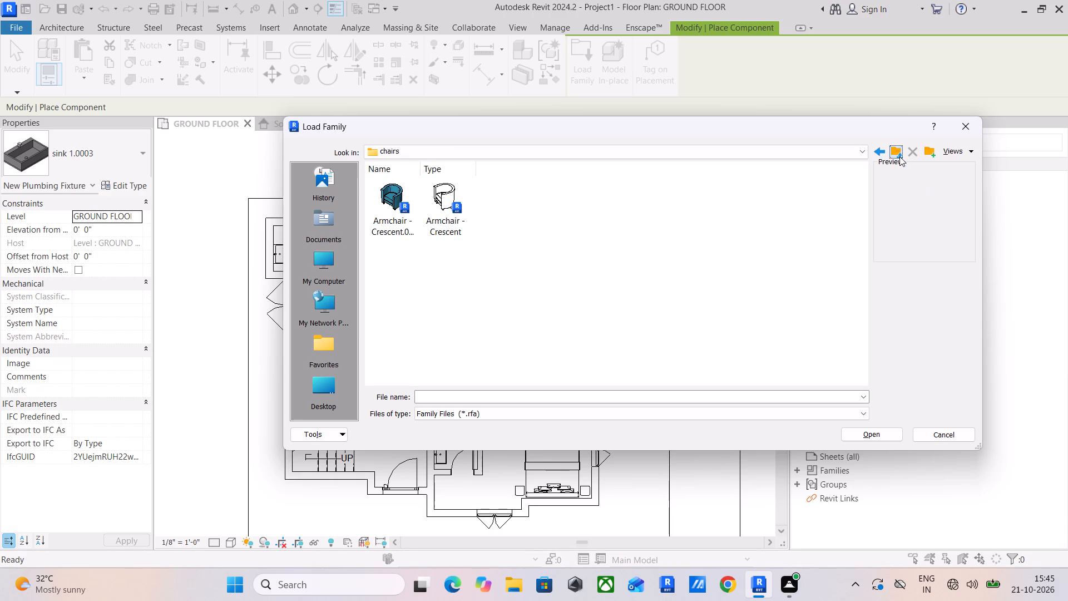
scroll(622, 242, "down", 3)
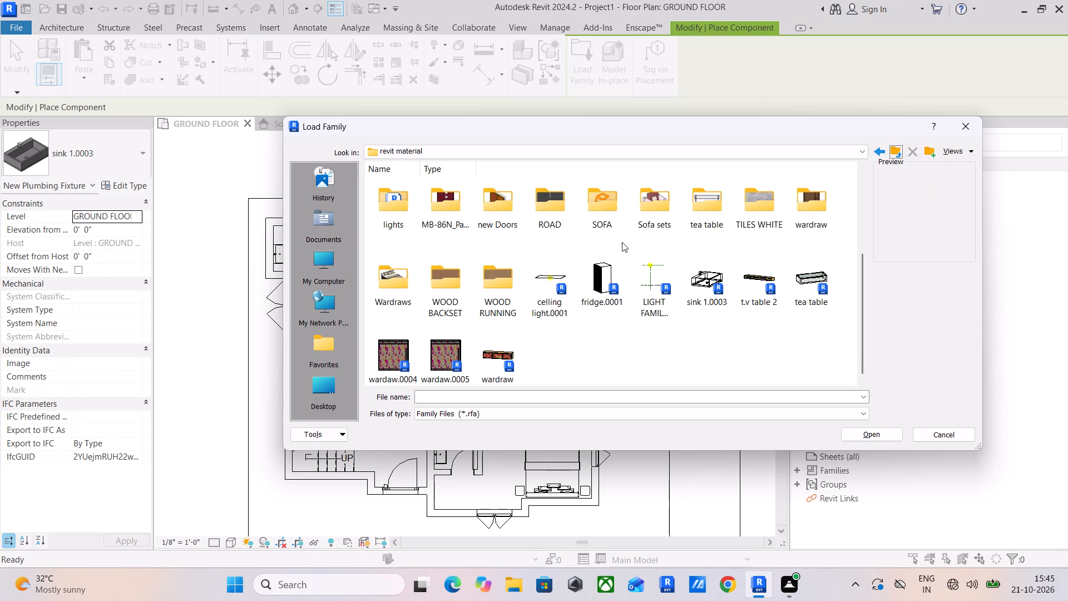
double_click(701, 201)
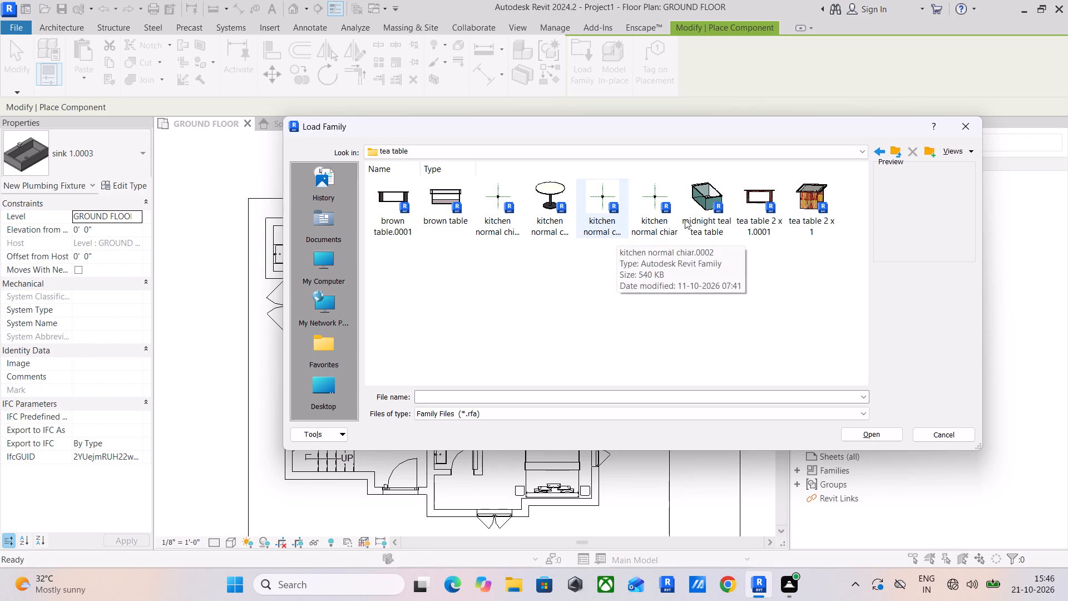
left_click(696, 204)
left_click(864, 432)
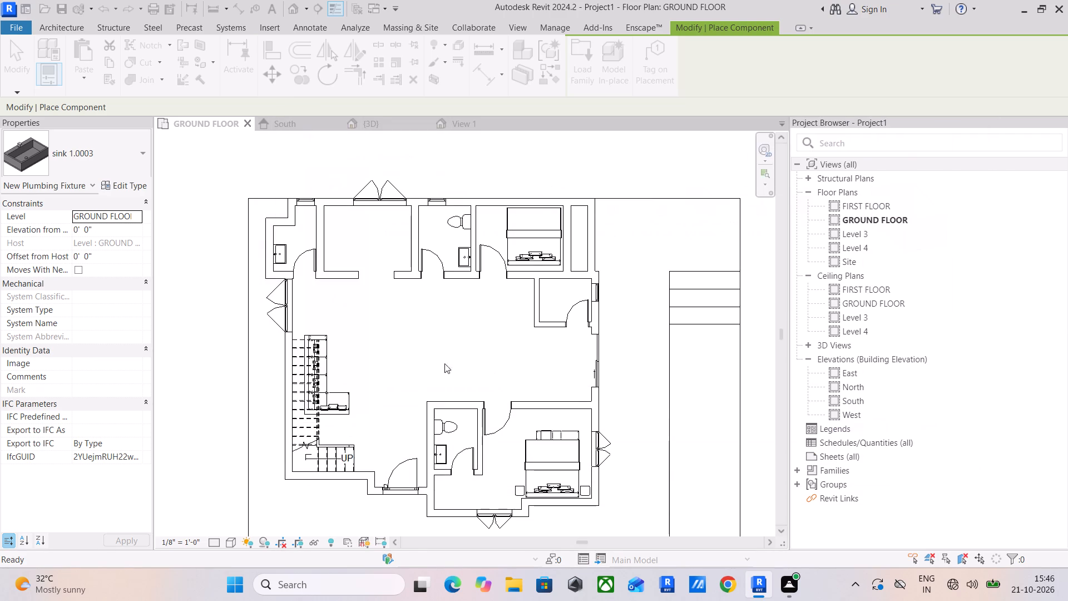
Place the midnight teal tea table just east of the L-shaped sofa, rotated so its long side runs north-south.
scroll(356, 368, "up", 4)
key("space")
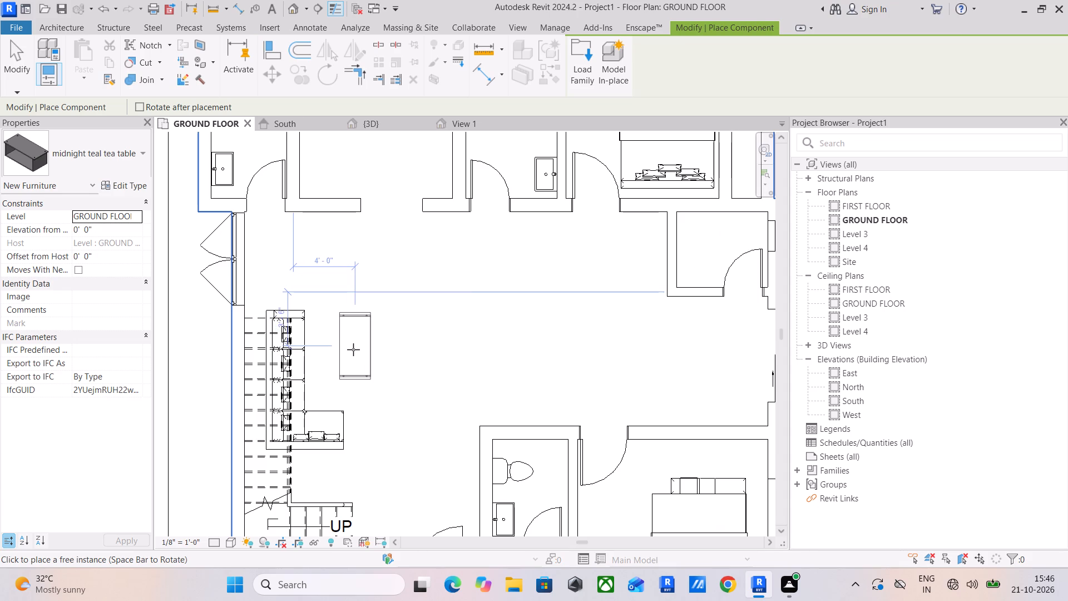
left_click(354, 349)
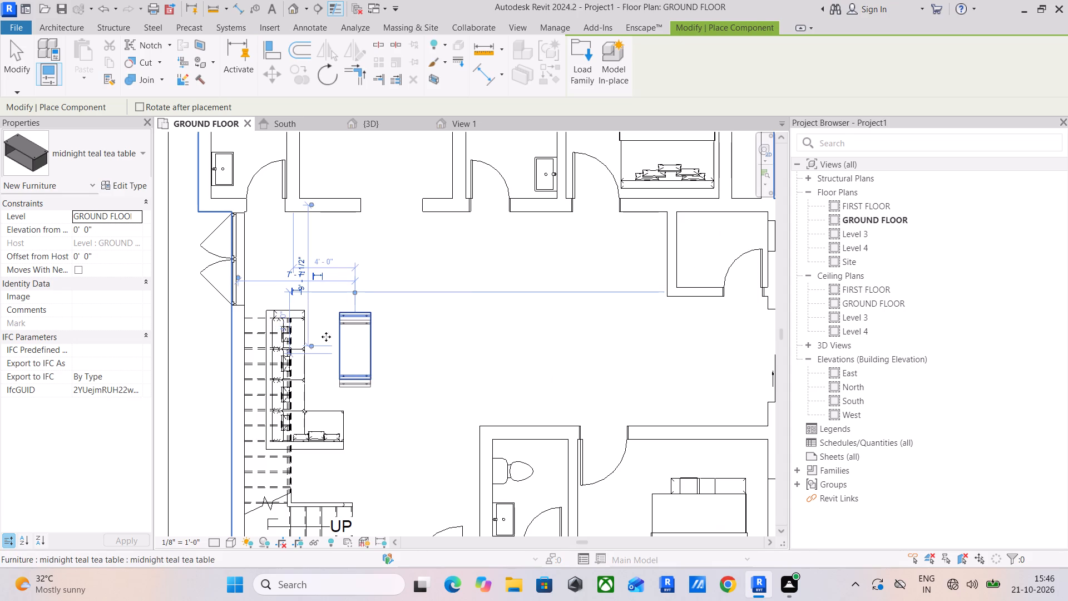
key("Escape")
Browse the revit material folder for another component family to load.
left_click(580, 60)
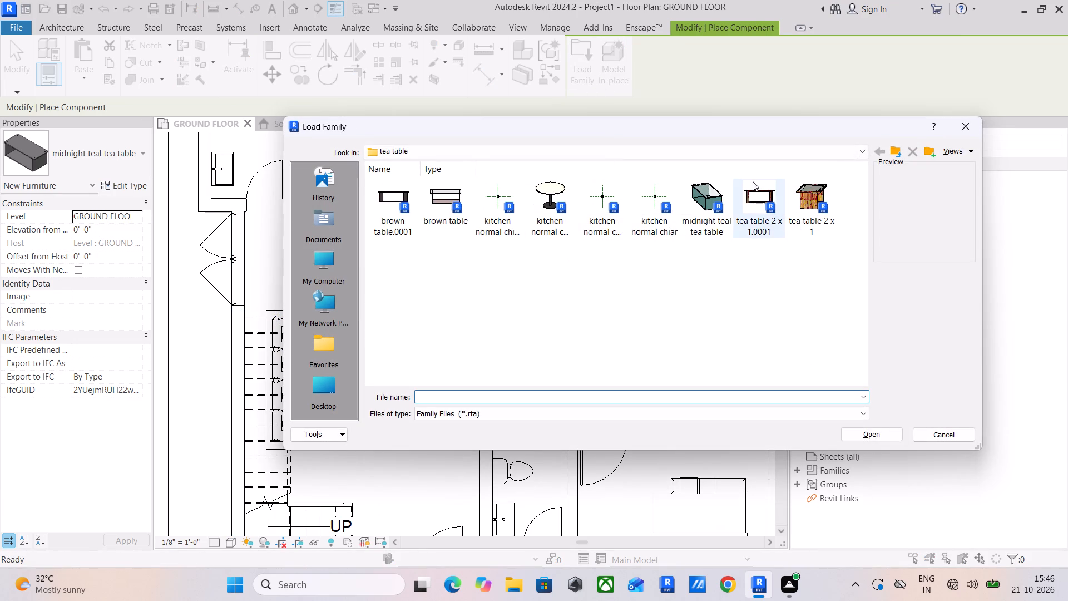
left_click(896, 150)
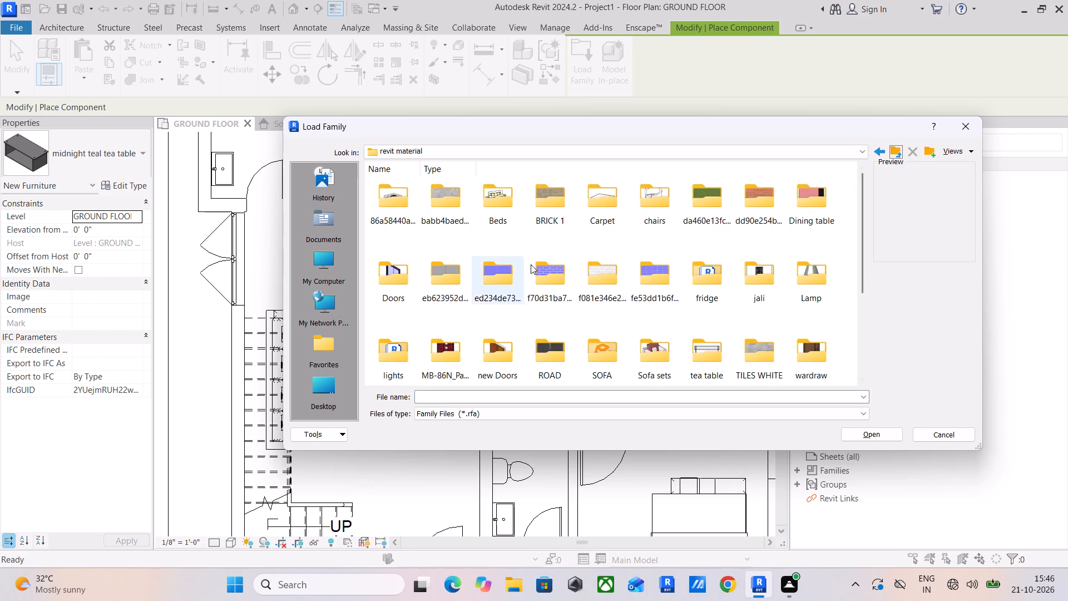
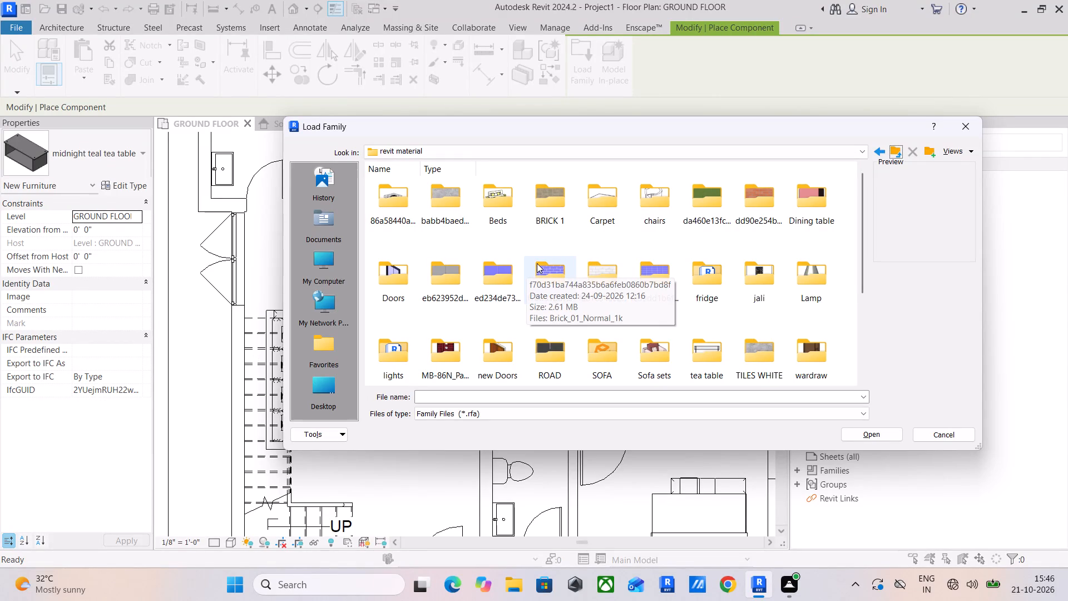
Load the new table family from the Dining table folder in revit material for component placement.
scroll(537, 263, "up", 1)
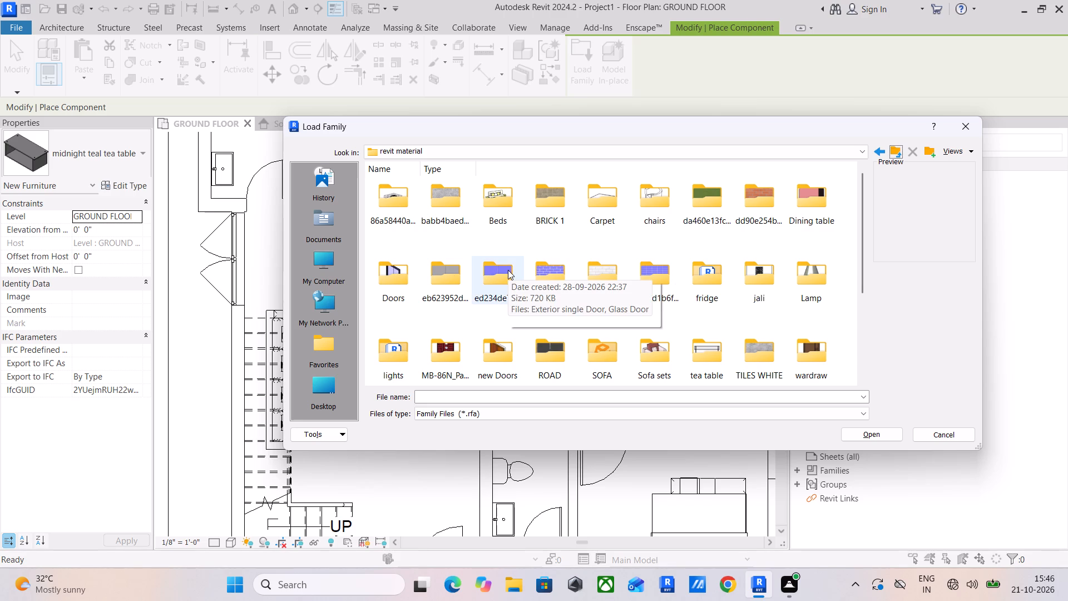
scroll(698, 260, "up", 3)
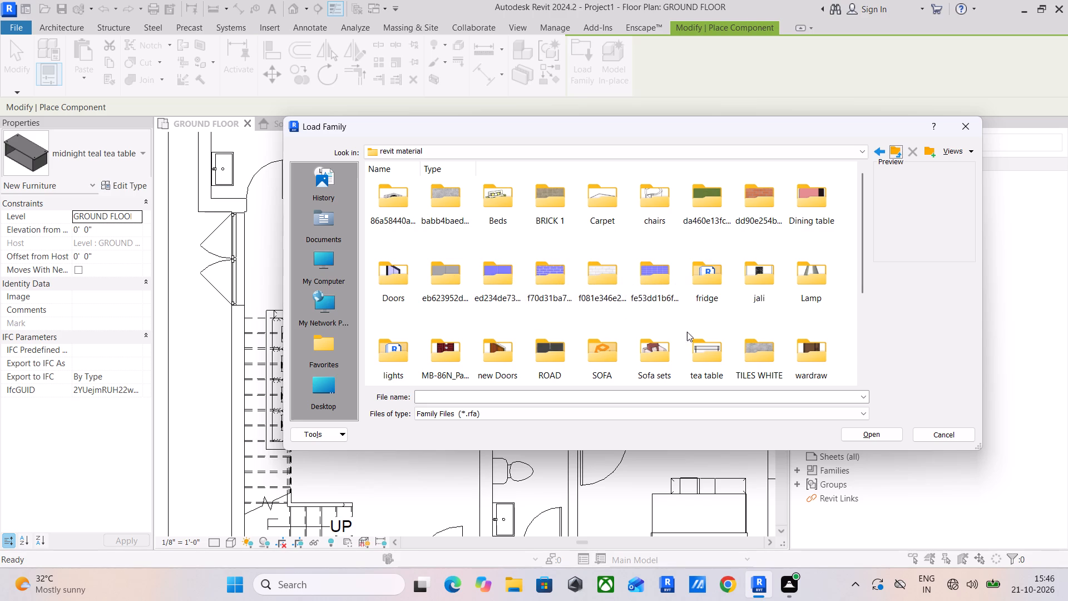
scroll(725, 280, "down", 1)
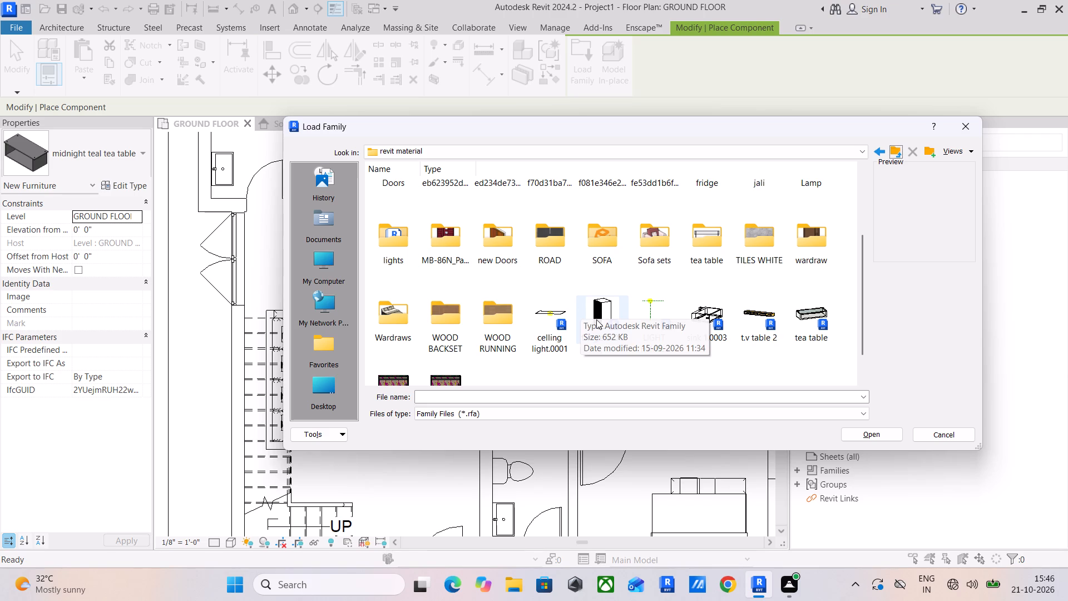
scroll(585, 337, "down", 3)
scroll(585, 337, "up", 4)
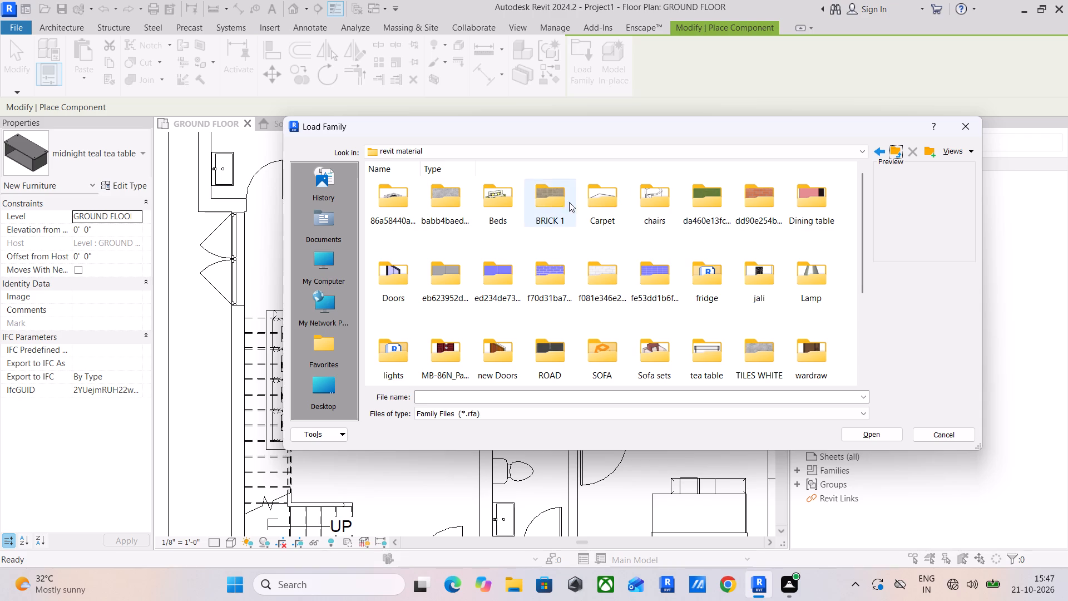
double_click(797, 213)
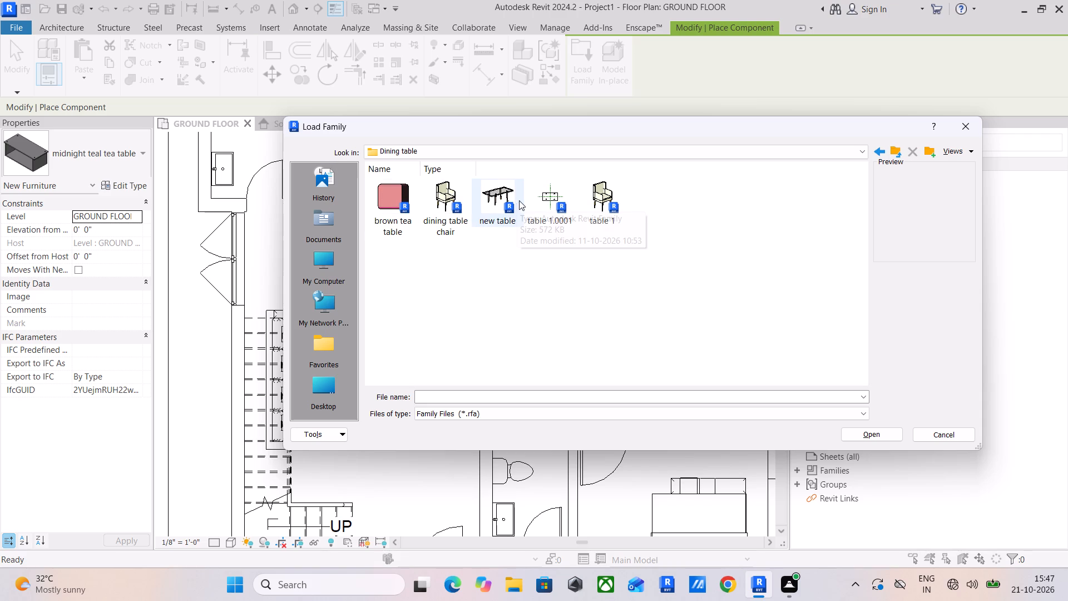
left_click(492, 196)
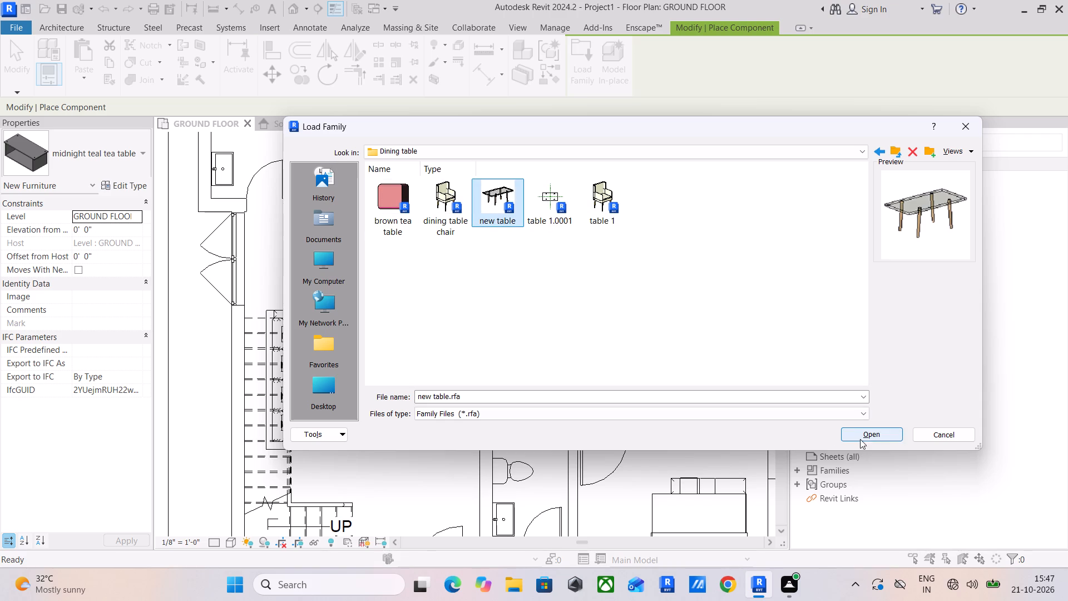
left_click(866, 435)
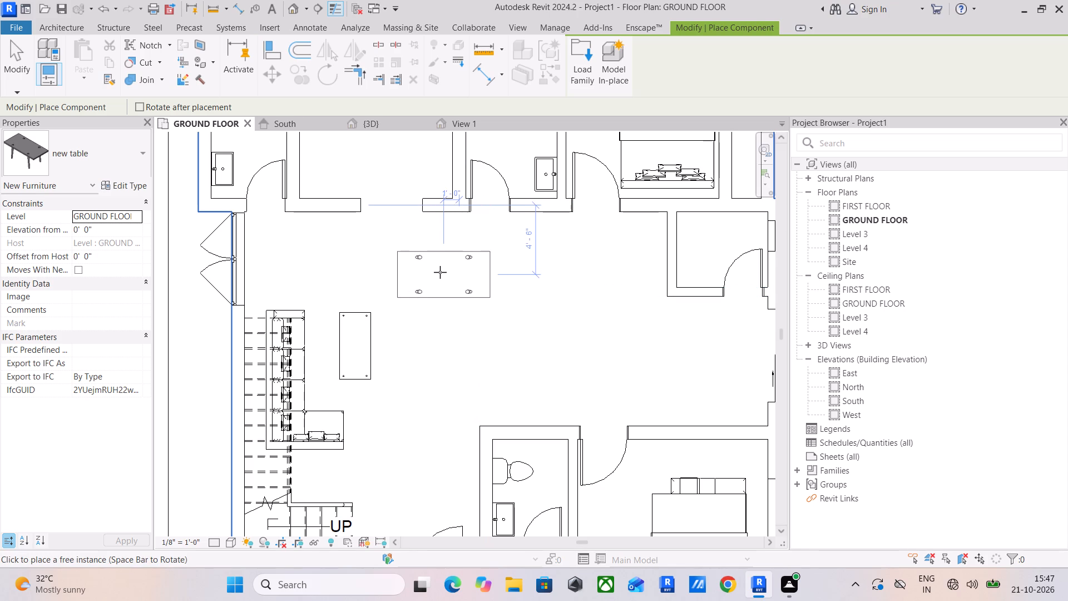
Place the new table in the open living area northeast of the L-shaped sofa, with its long side running east-west.
left_click(440, 272)
key("Escape")
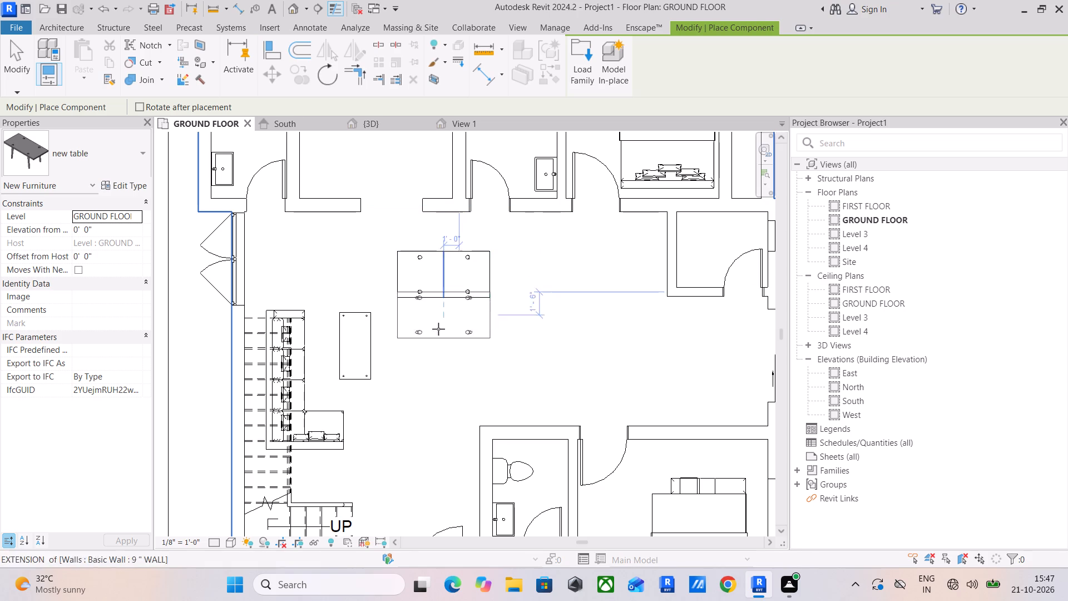
key("Escape")
key("Escape")
key("Escape")
Delete the midnight teal tea table east of the L-shaped sofa.
left_click(354, 363)
key("Delete")
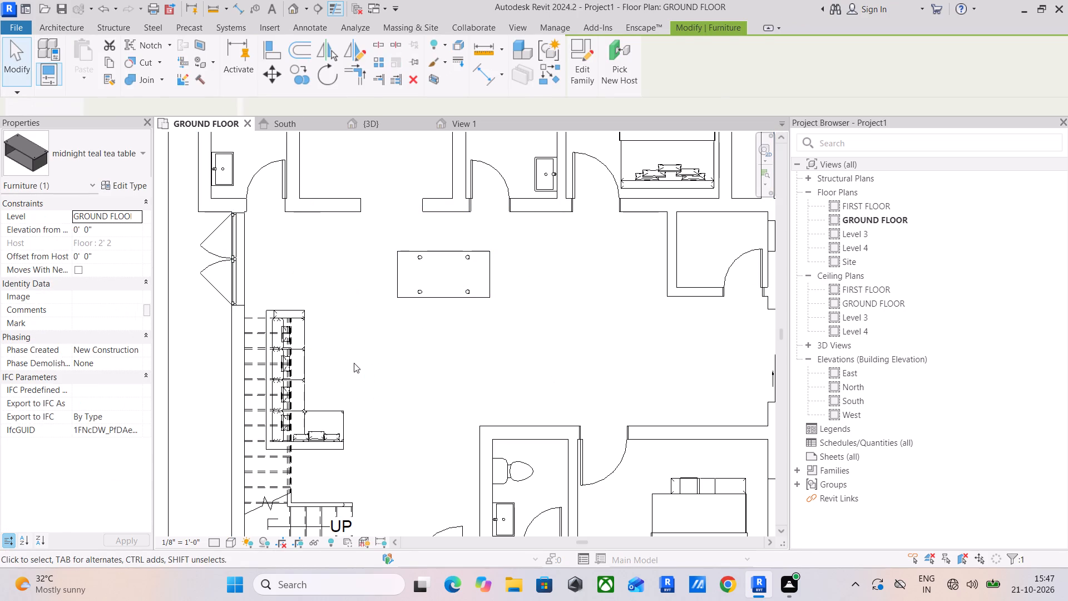
Nudge the L-shaped brown sofa slightly south and clear the selection.
left_click(335, 411)
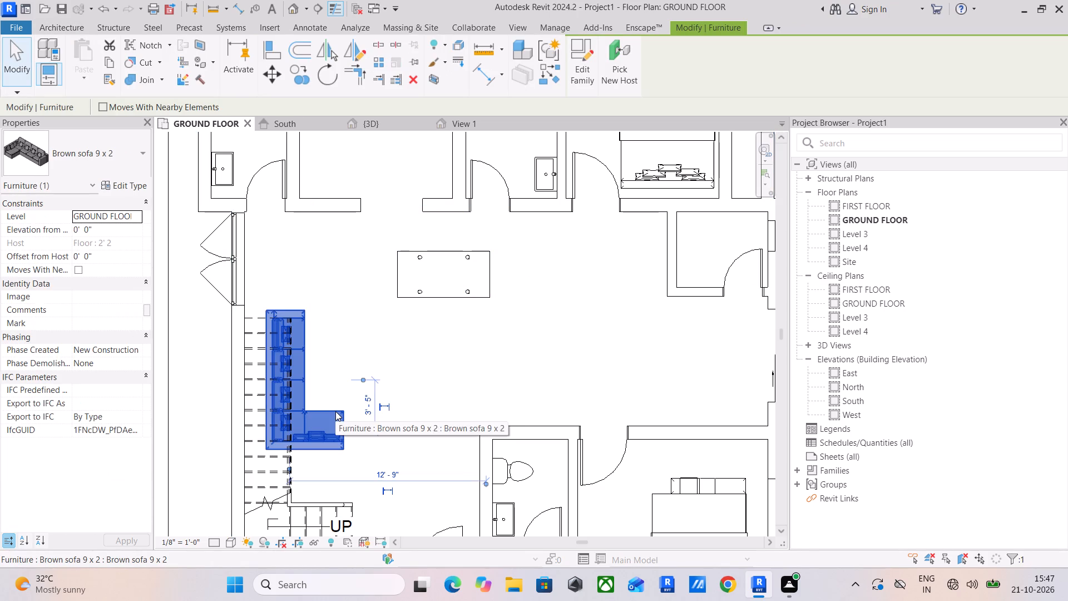
key("Down")
left_click(399, 396)
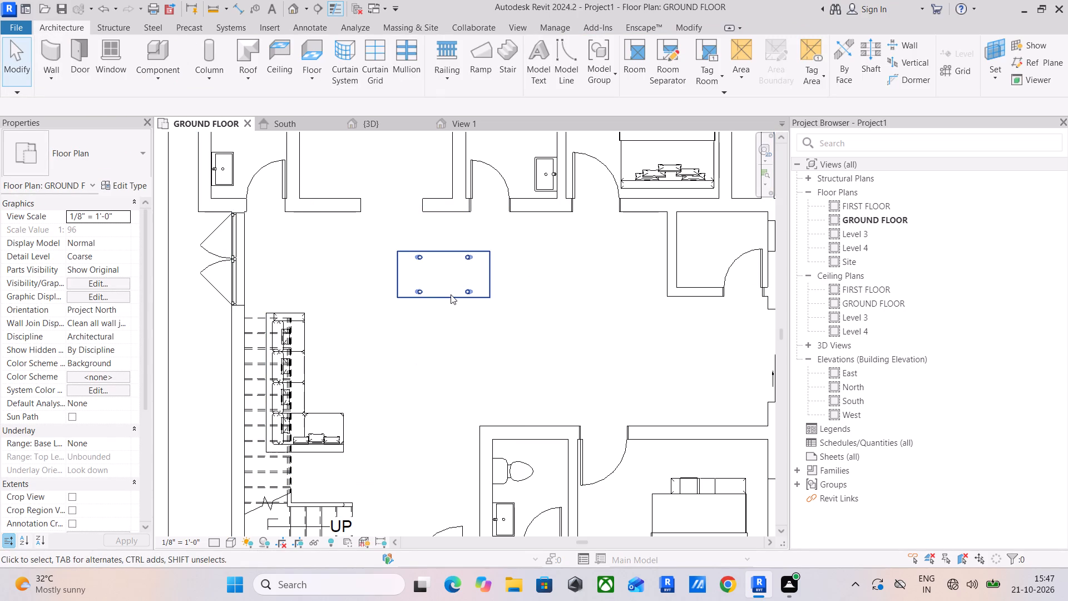
Nudge the new table south until its centre is about 5'-0" from the wall to the north.
left_click(451, 294)
key("Down")
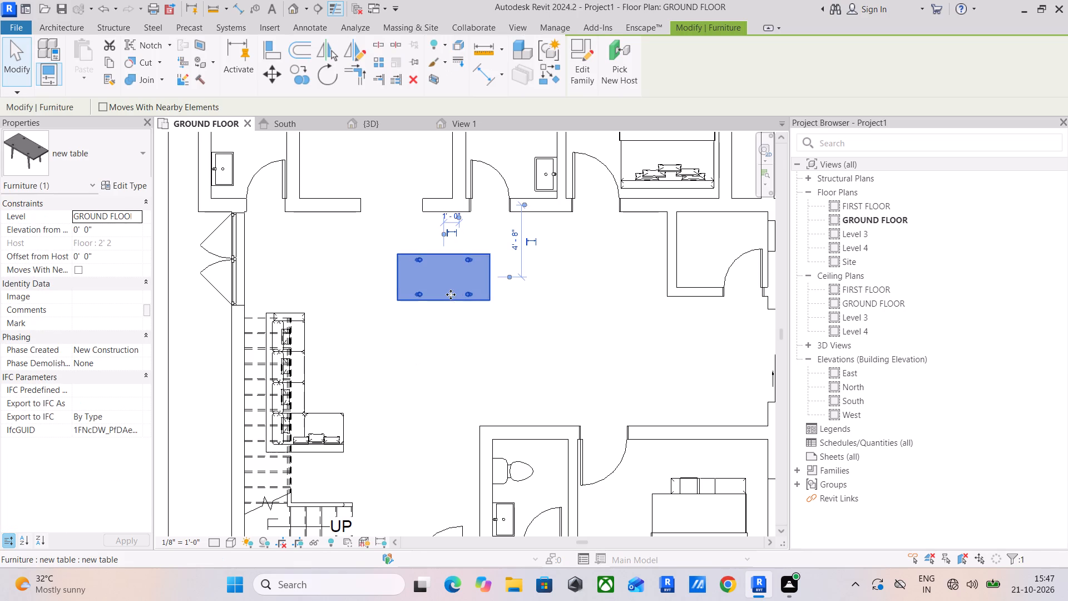
key("Down")
key("Down")
left_click(605, 391)
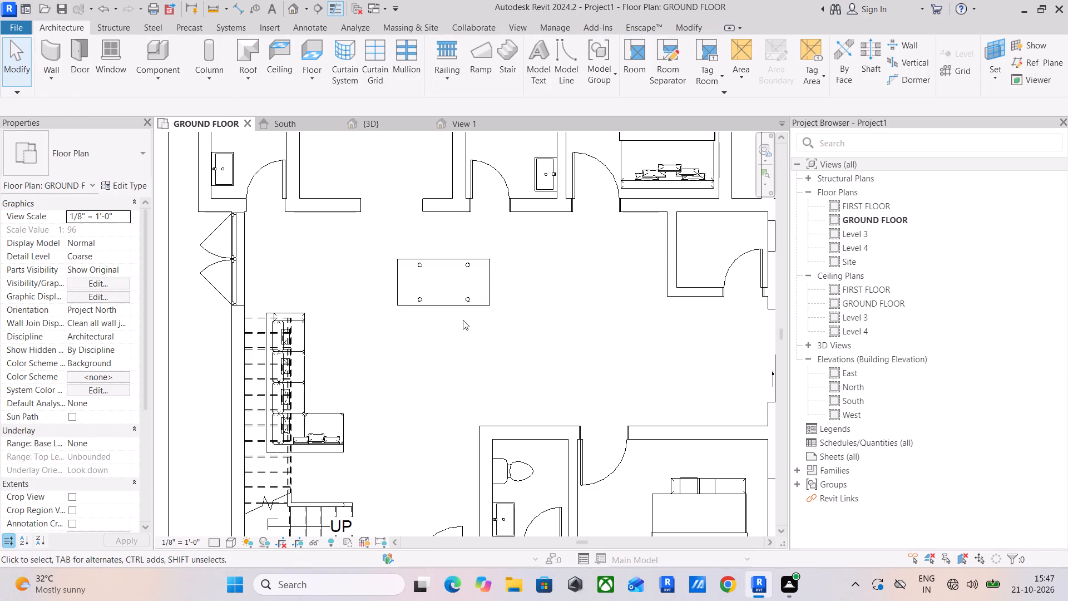
Open the placed new table's family for editing.
left_click(458, 311)
left_click(581, 63)
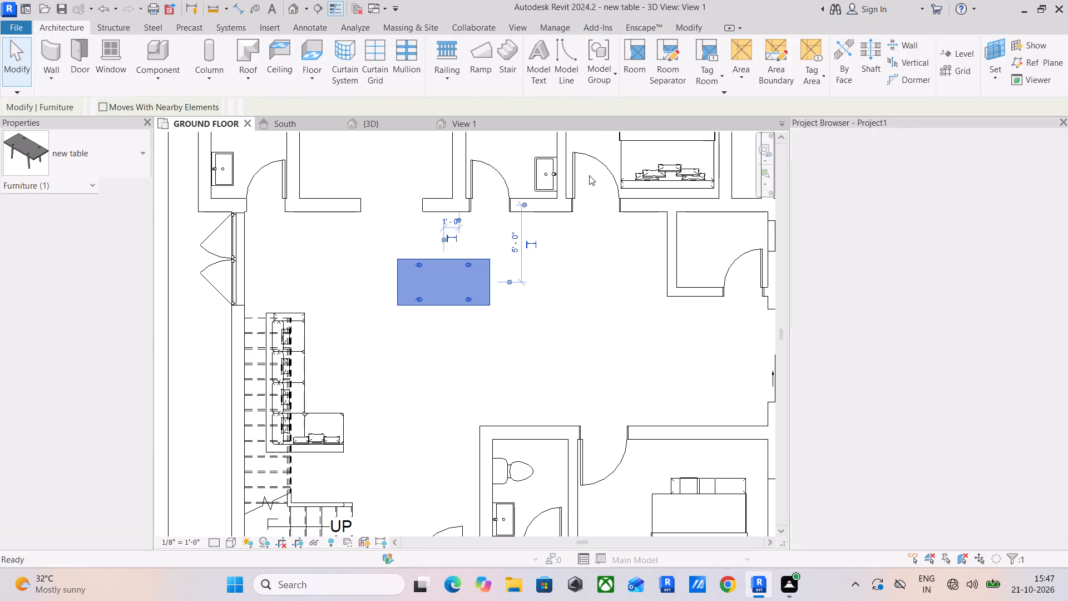
Create a new material named table for the tabletop extrusion.
left_click(473, 247)
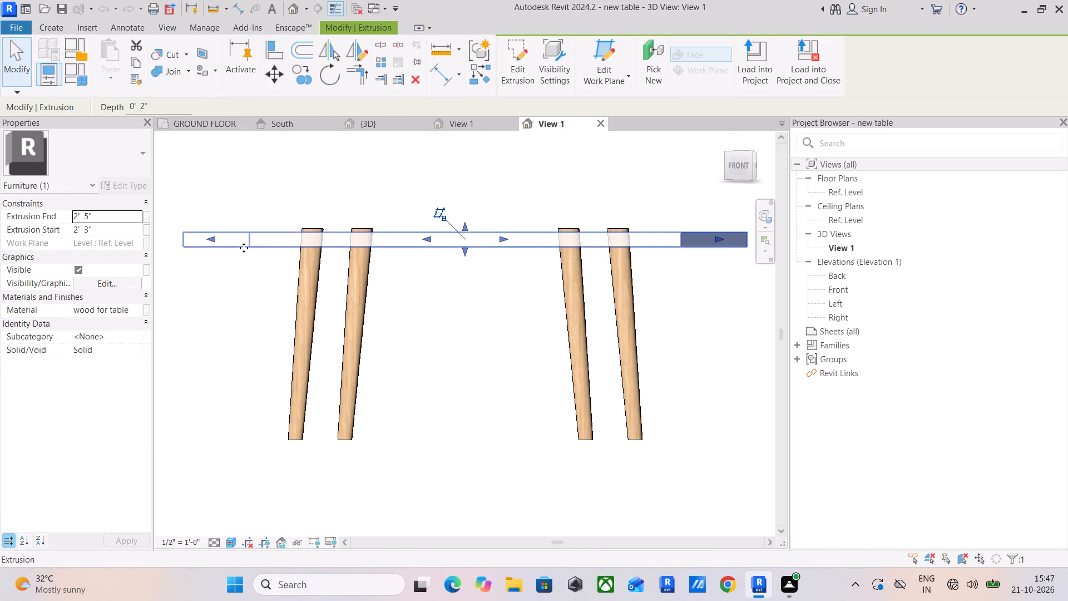
left_click(136, 308)
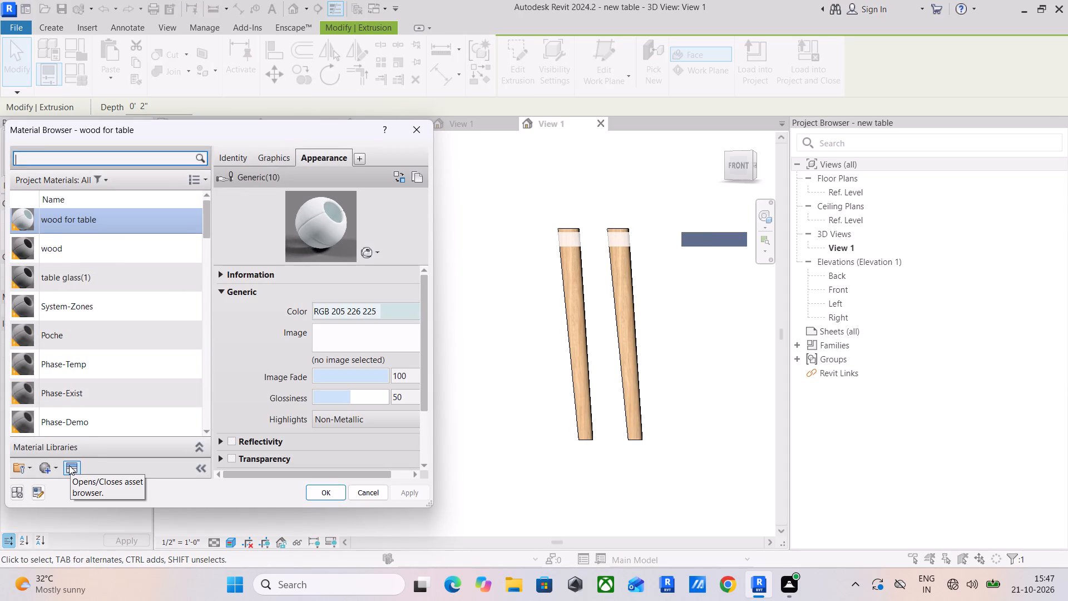
left_click(49, 466)
left_click(63, 481)
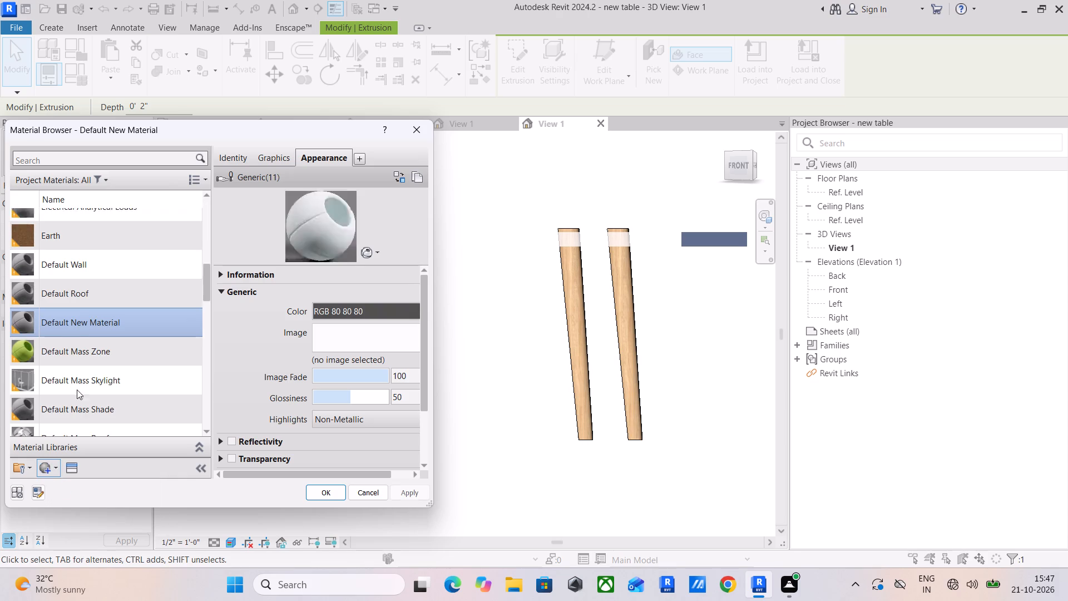
right_click(91, 313)
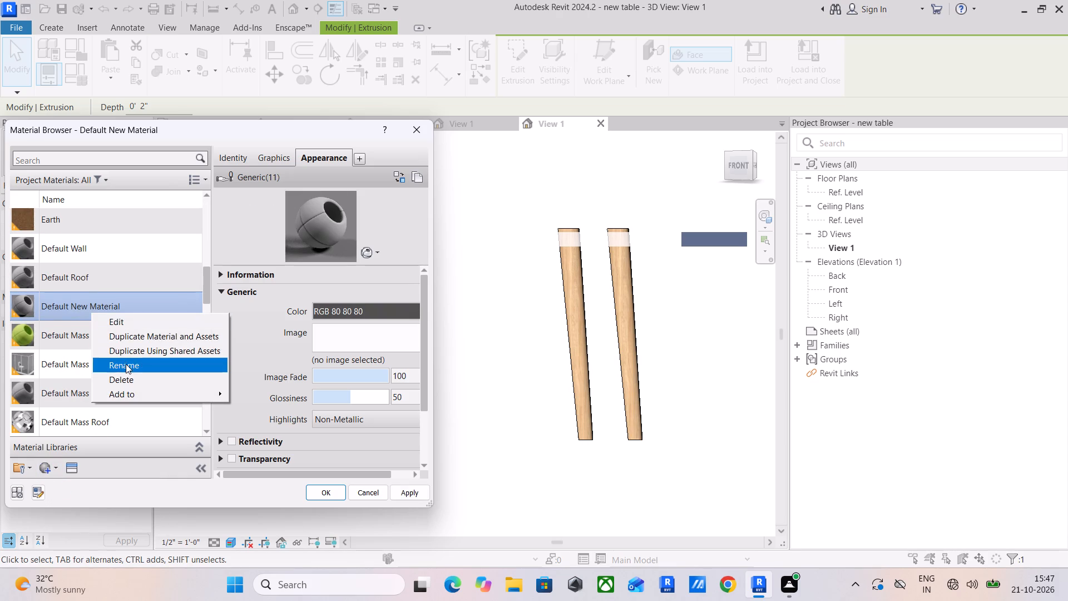
left_click(122, 367)
type("table")
key("Return")
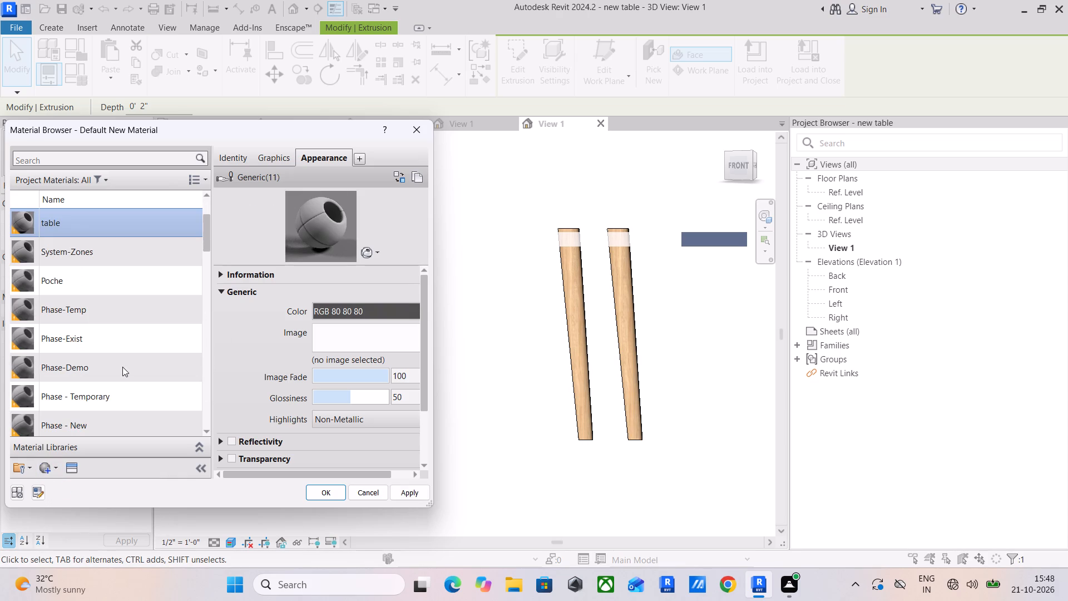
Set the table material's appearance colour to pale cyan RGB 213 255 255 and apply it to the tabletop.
left_click(400, 310)
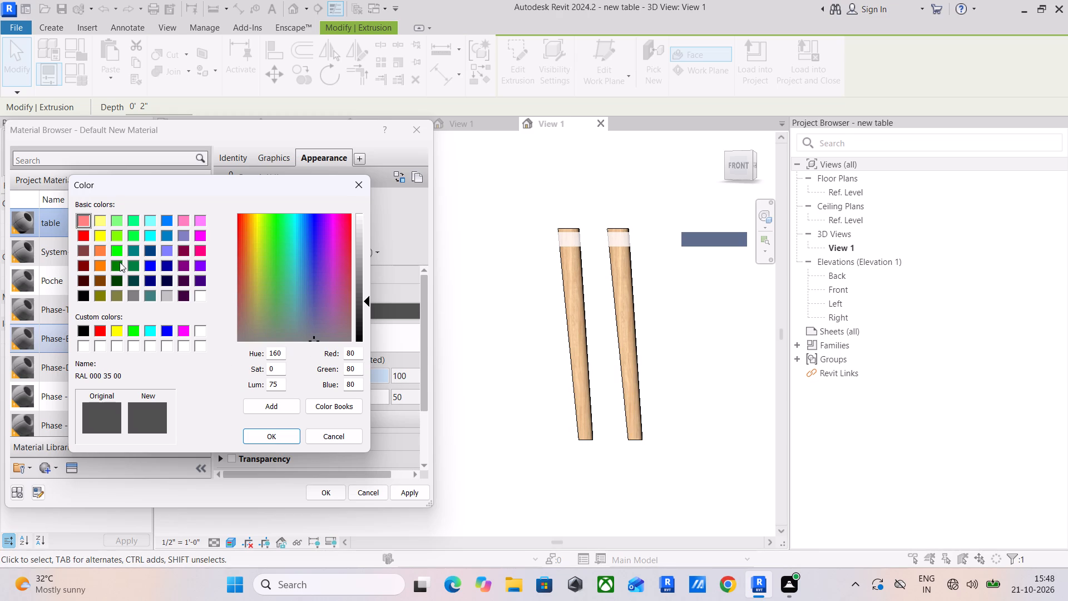
left_click(154, 222)
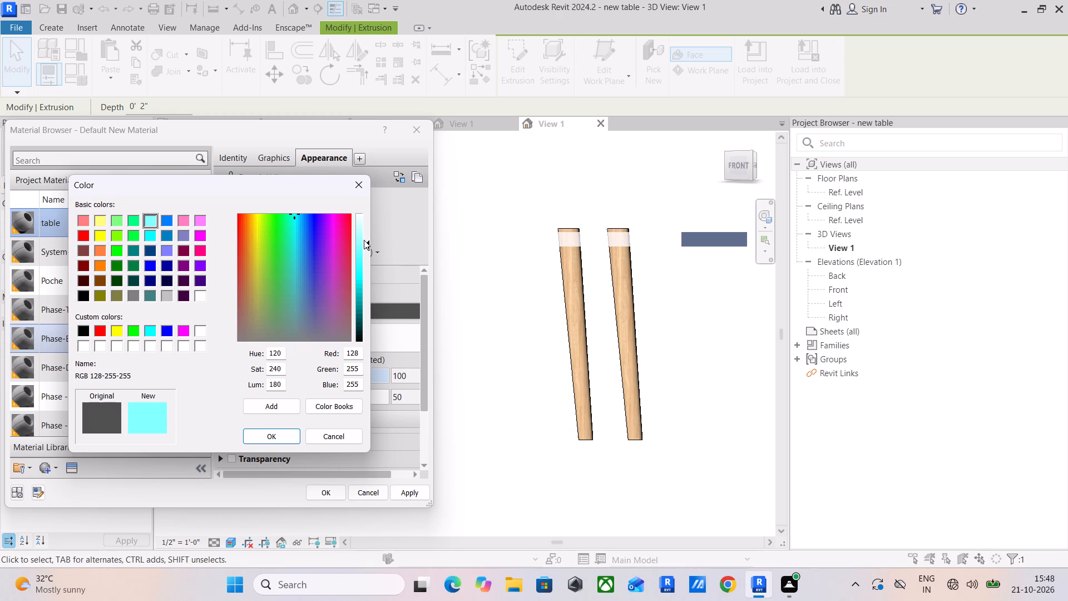
left_click_drag(366, 243, 365, 228)
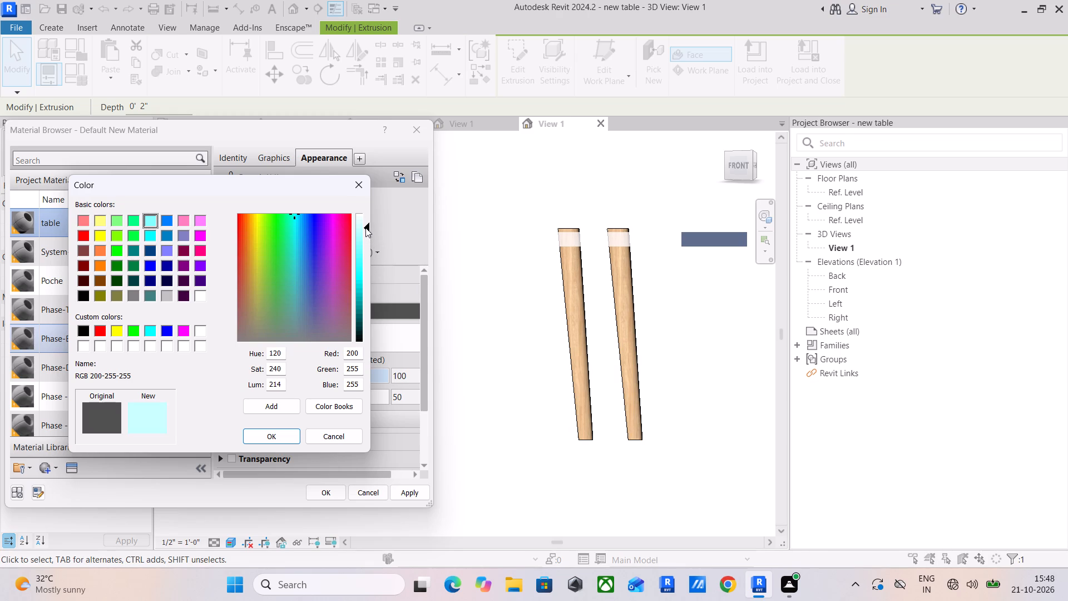
left_click_drag(365, 228, 365, 225)
left_click(274, 438)
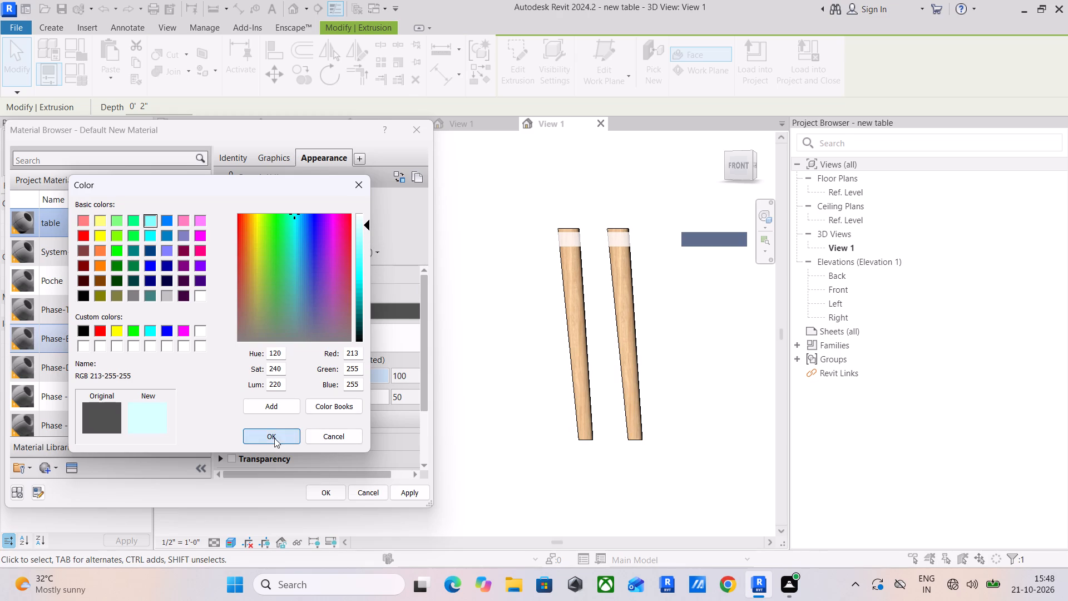
left_click(407, 499)
left_click(330, 490)
left_click(443, 371)
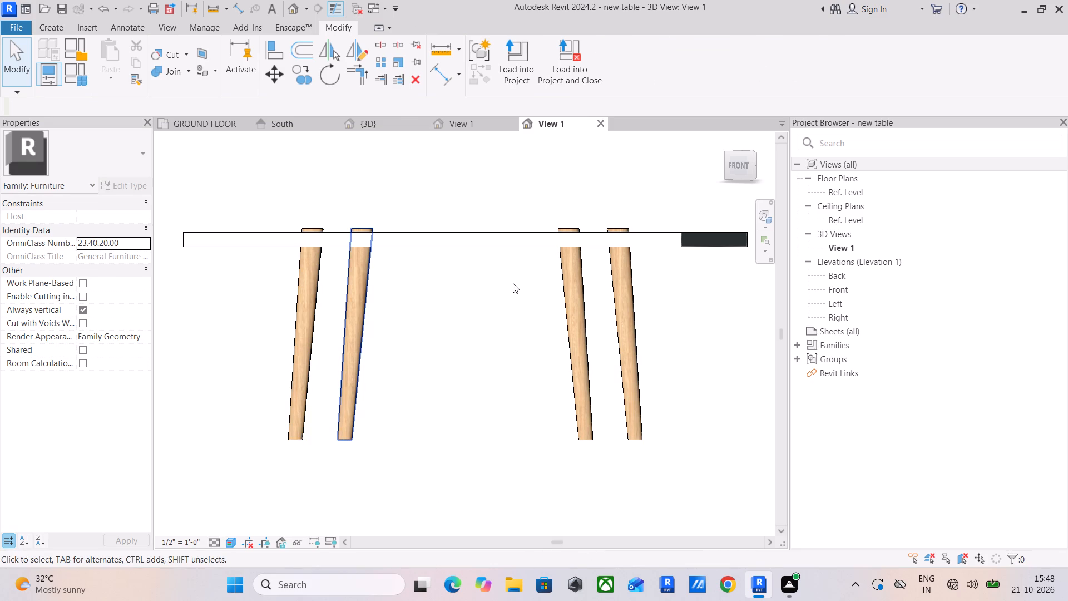
Duplicate the table material with its assets for use on the table's front-right leg.
left_click_drag(738, 167, 729, 198)
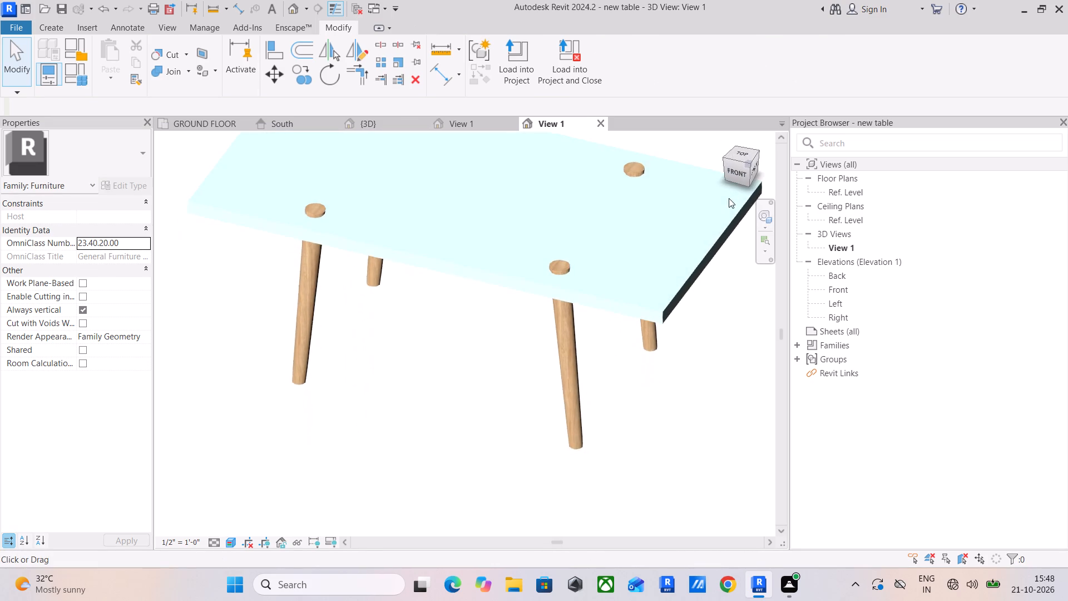
left_click_drag(729, 198, 733, 192)
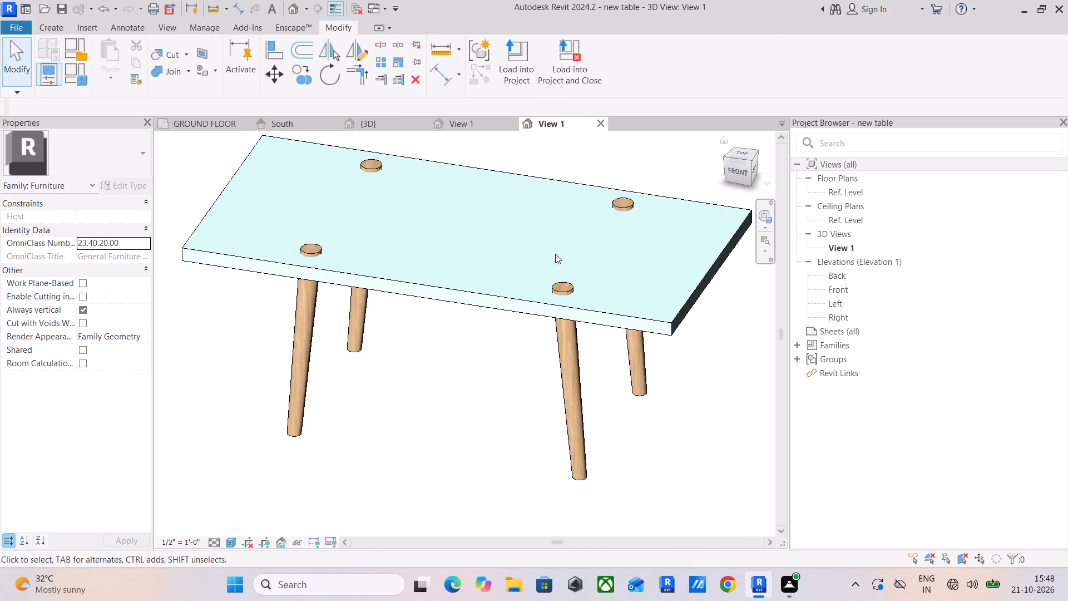
scroll(557, 283, "up", 2)
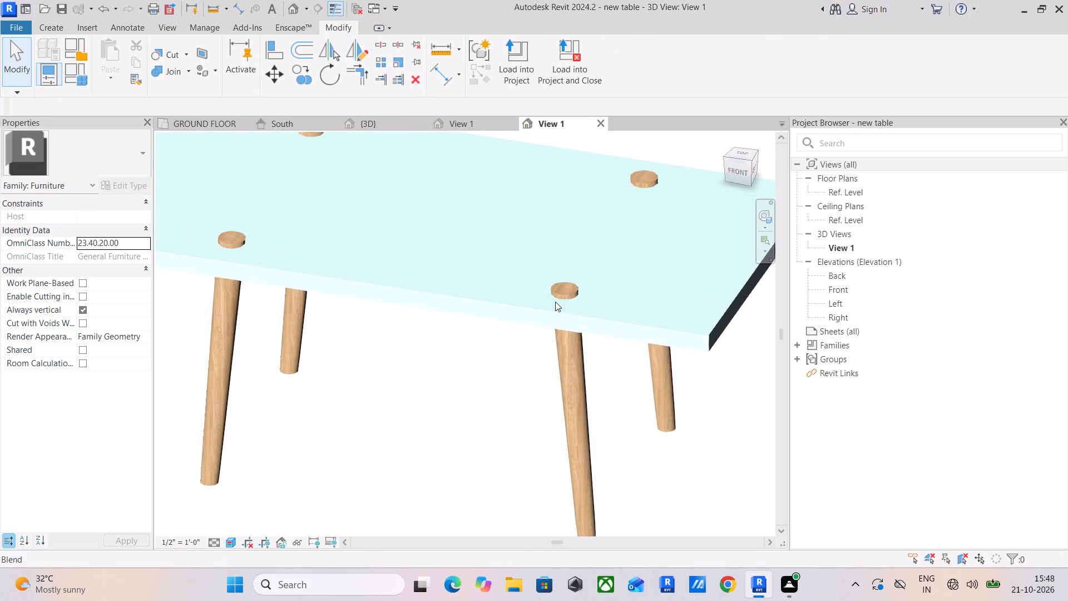
left_click(565, 288)
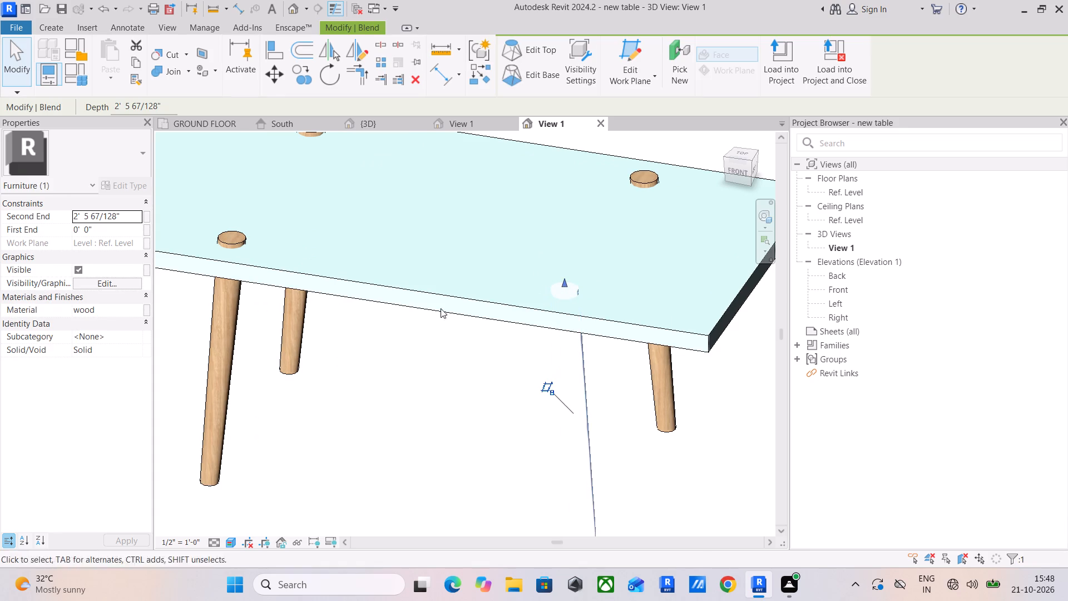
middle_click_drag(363, 331, 423, 426)
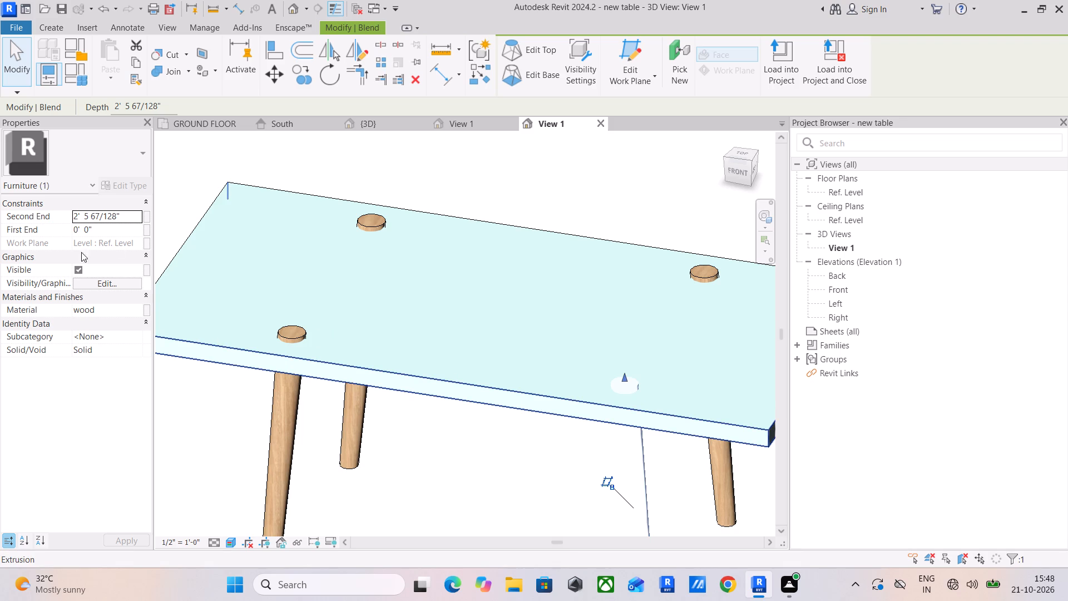
left_click(133, 309)
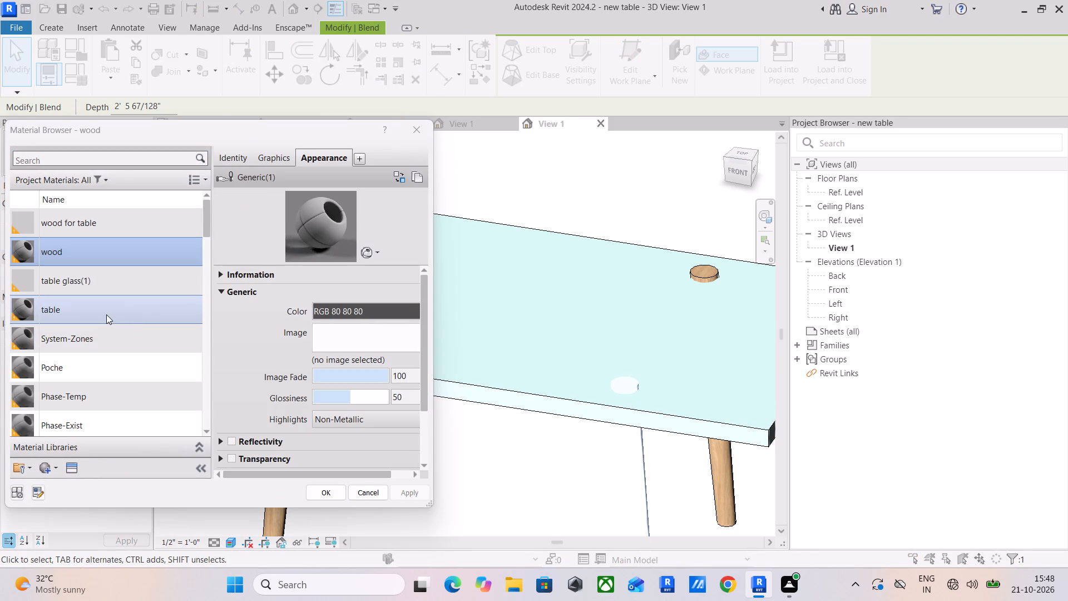
left_click(106, 314)
right_click(106, 314)
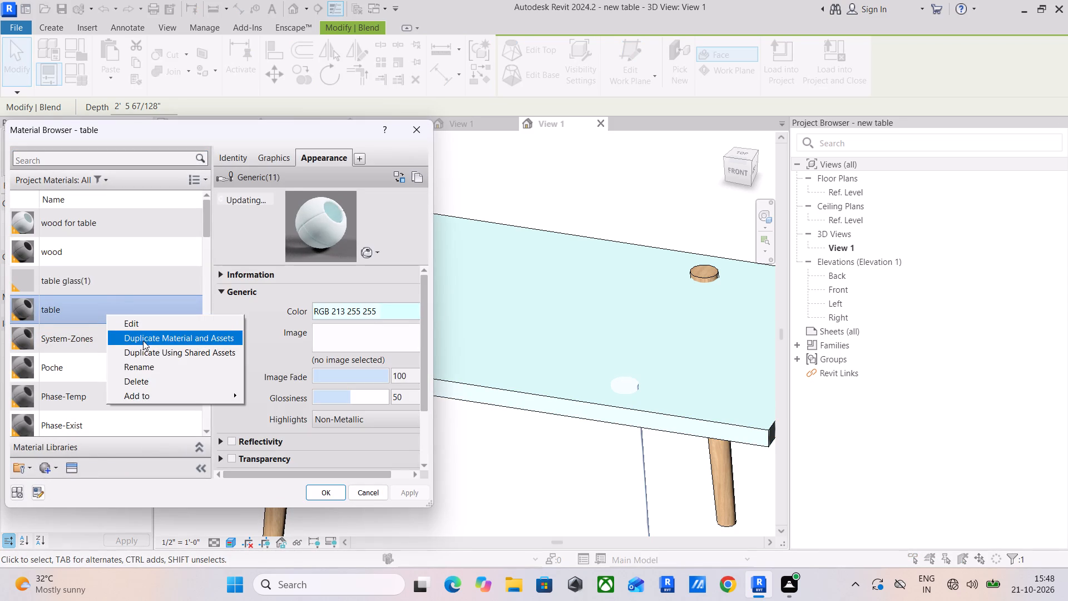
left_click(143, 341)
Set the duplicated table(1) material's appearance colour to near-black RGB 0 15 15 and apply it to the front-right leg.
left_click(402, 309)
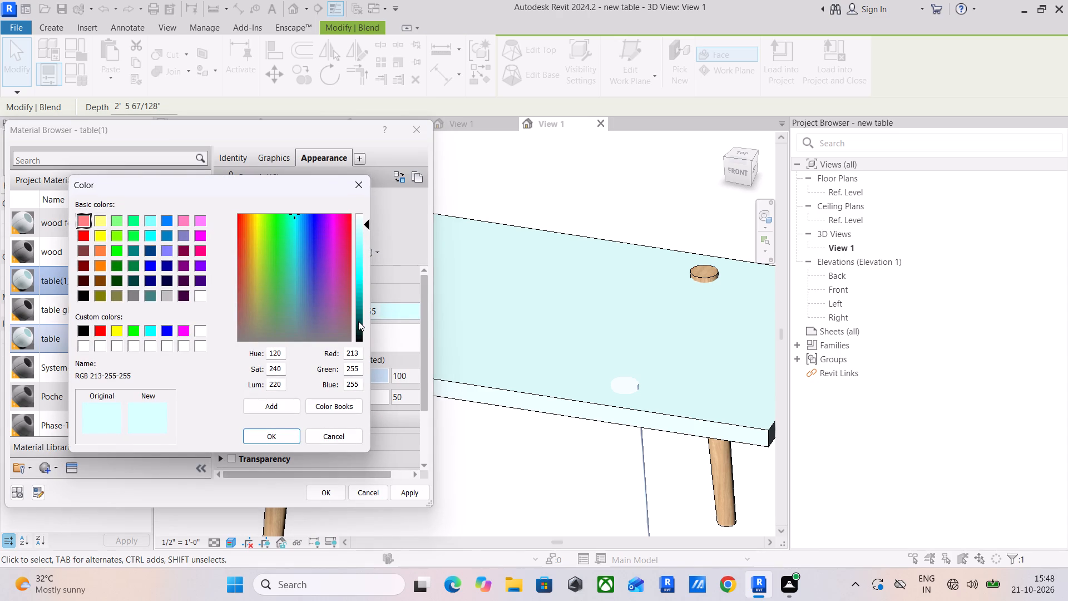
left_click(358, 319)
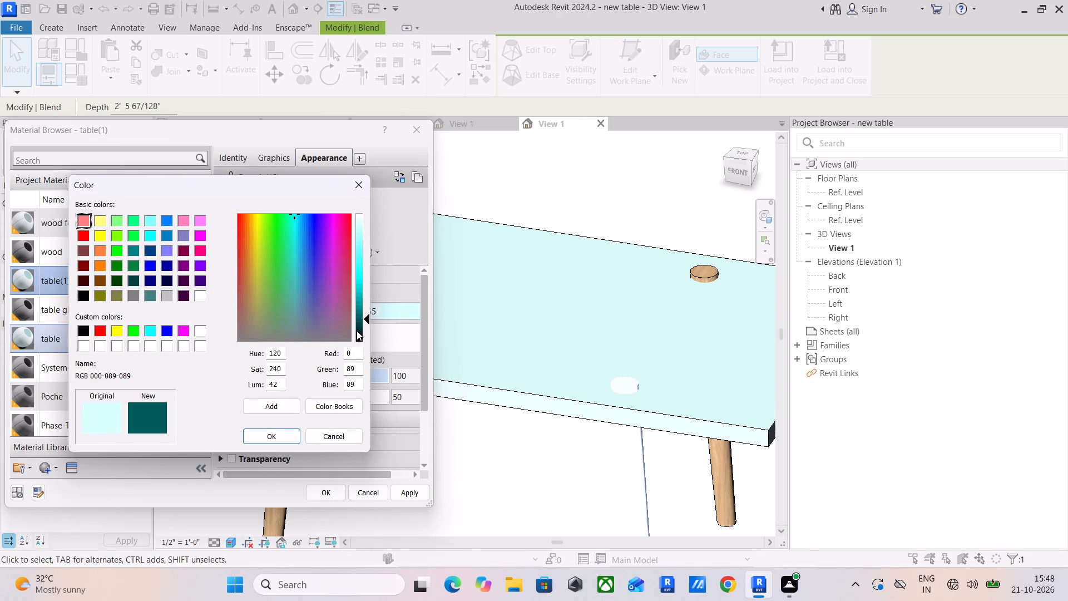
left_click(359, 338)
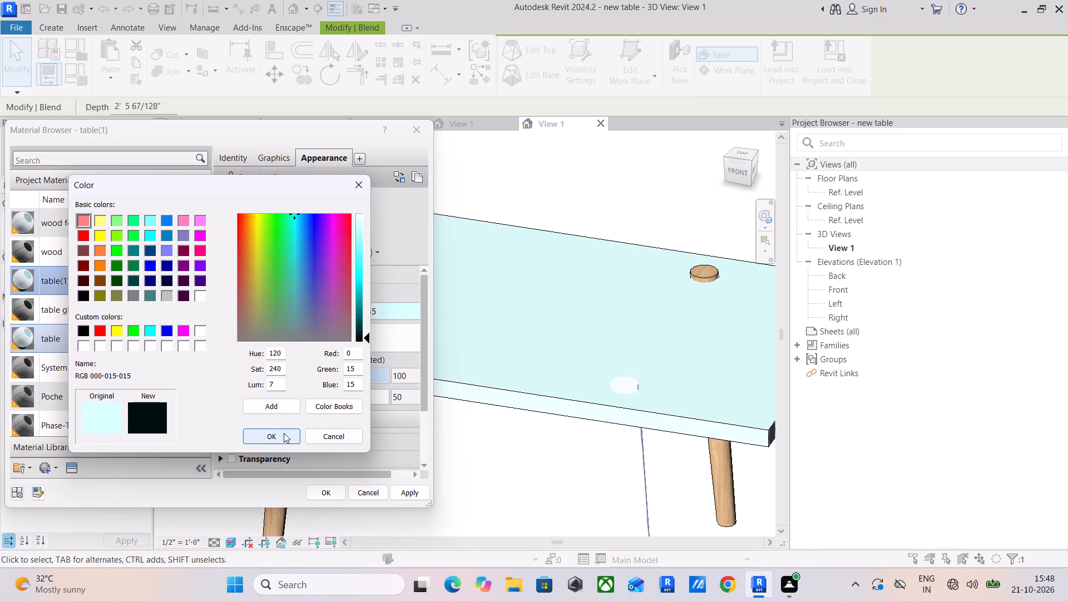
left_click(283, 433)
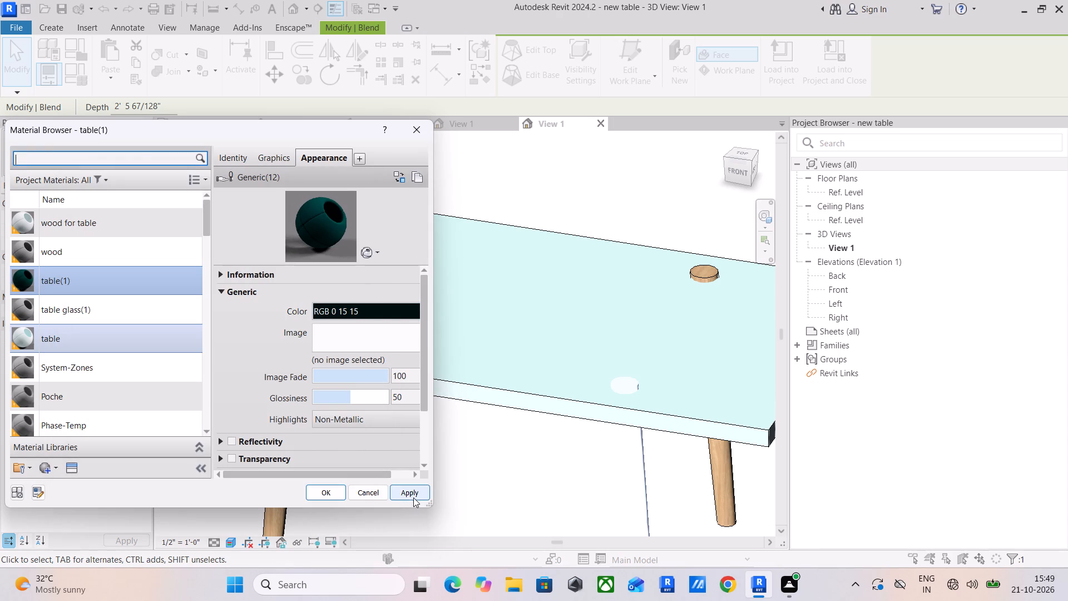
left_click(414, 495)
left_click(321, 494)
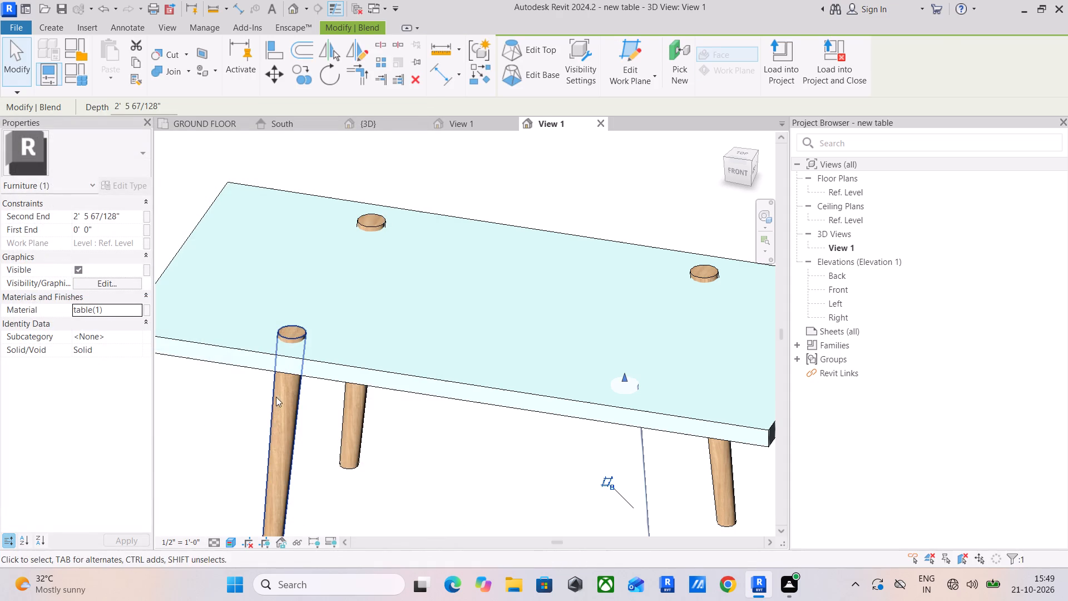
Change the front-right leg's table(1) material to a very pale green appearance colour, RGB 238 255 234.
left_click(273, 422)
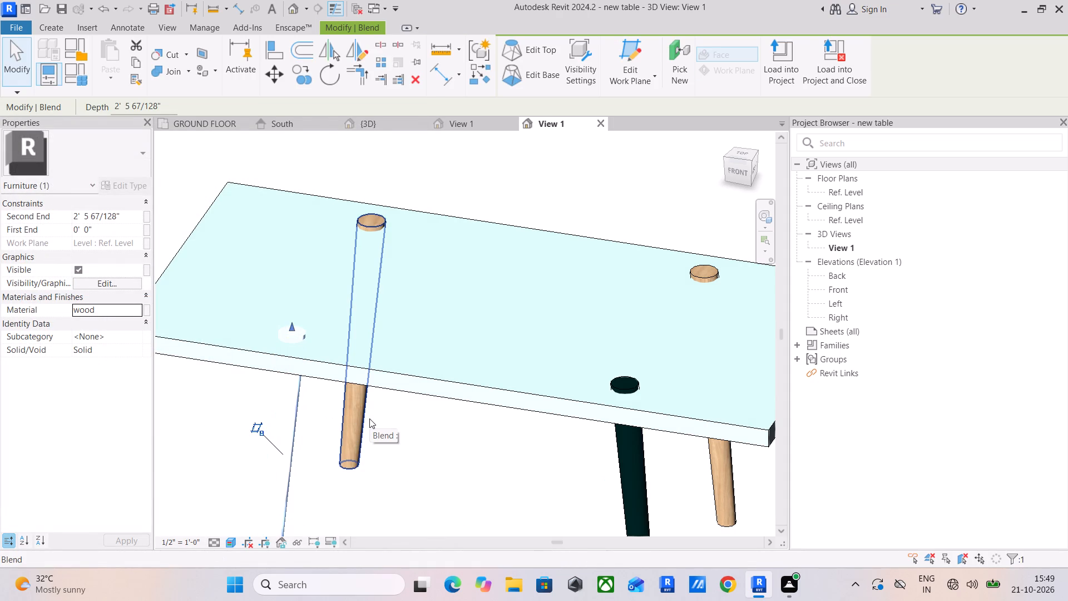
scroll(379, 421, "down", 3)
middle_click_drag(397, 422, 400, 294)
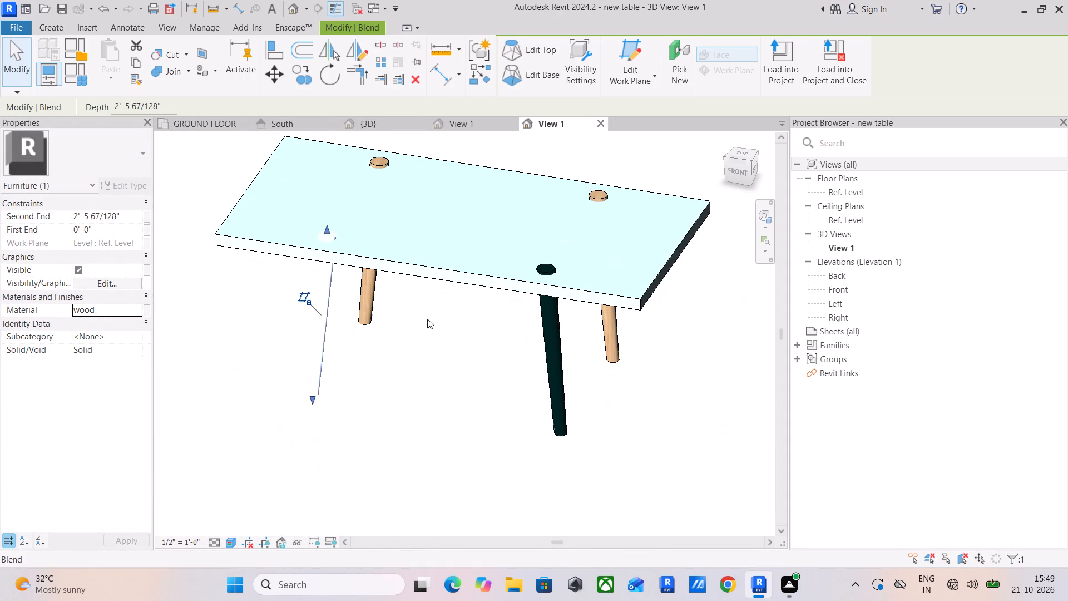
left_click(551, 342)
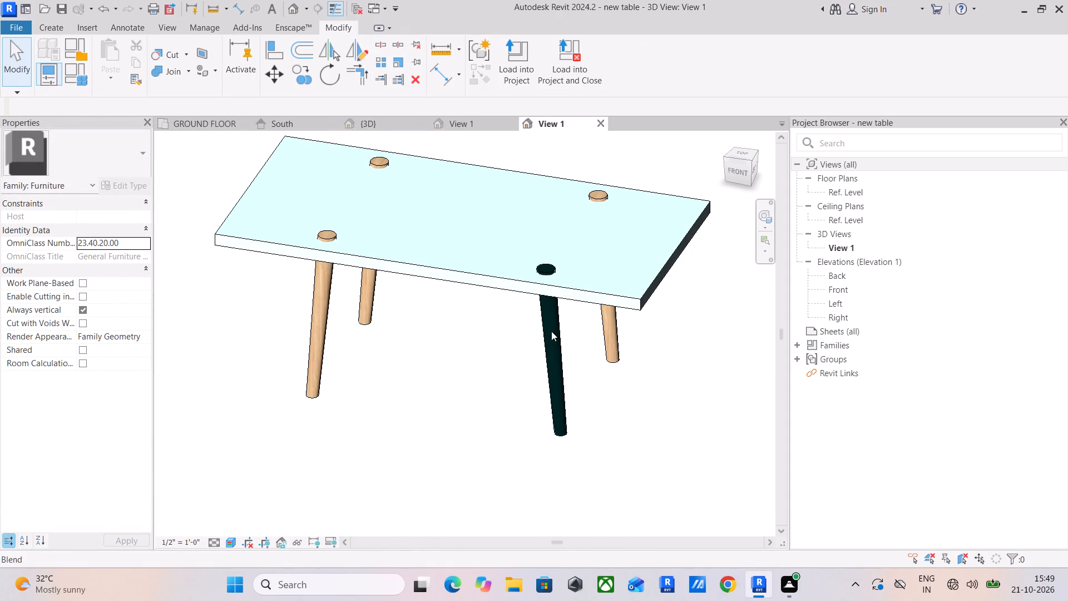
left_click(551, 331)
left_click(547, 333)
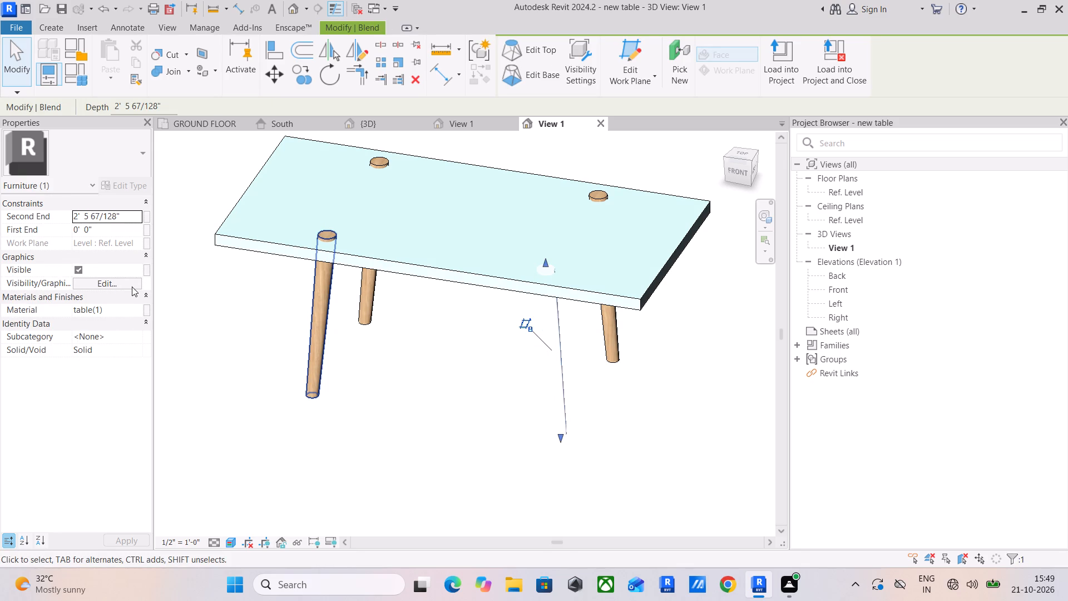
left_click(137, 309)
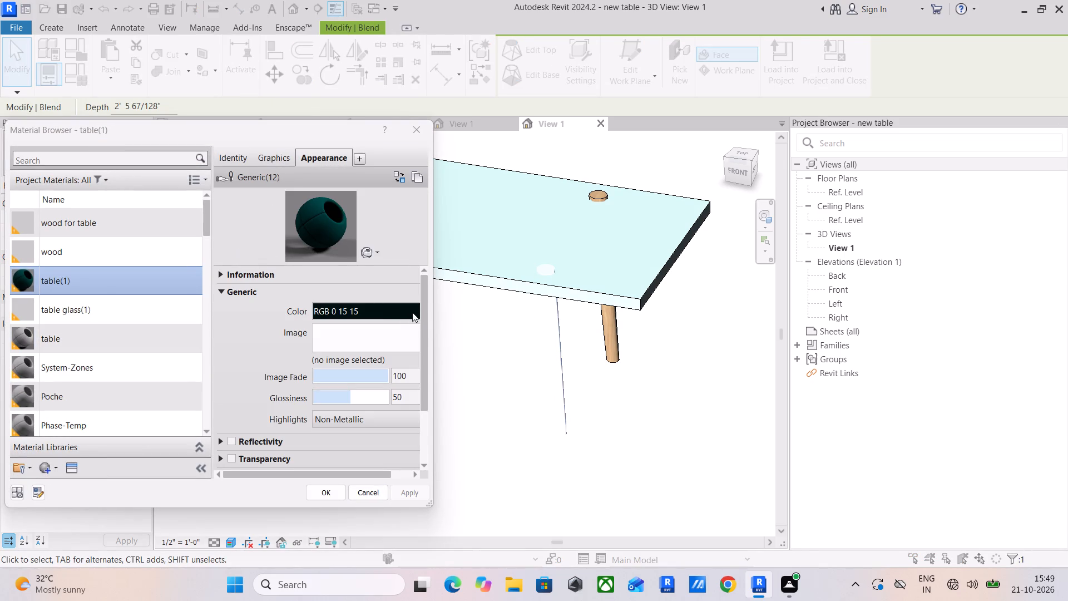
left_click(409, 309)
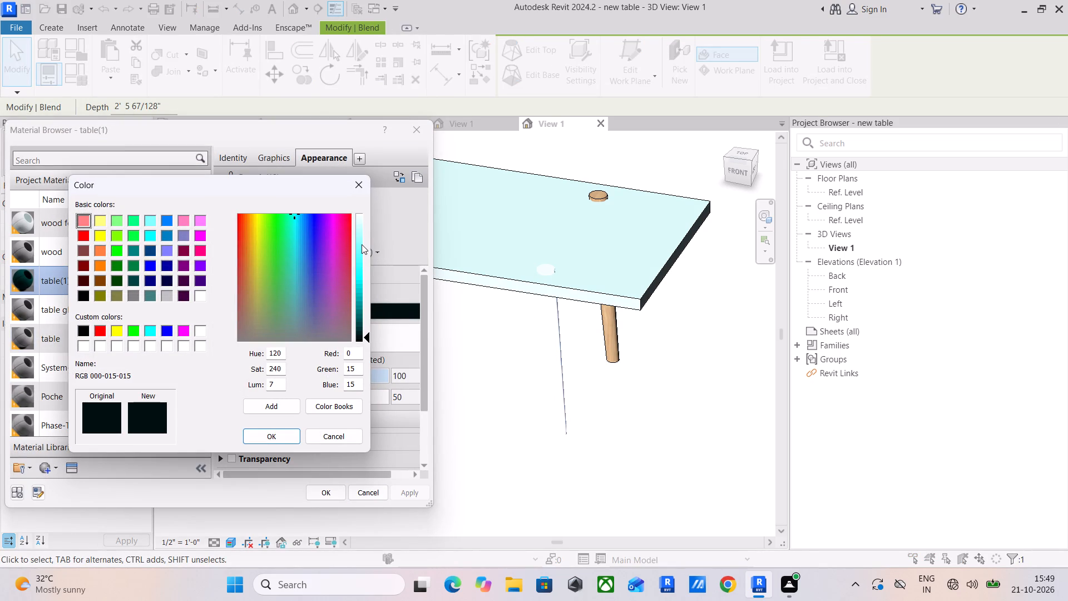
left_click(361, 242)
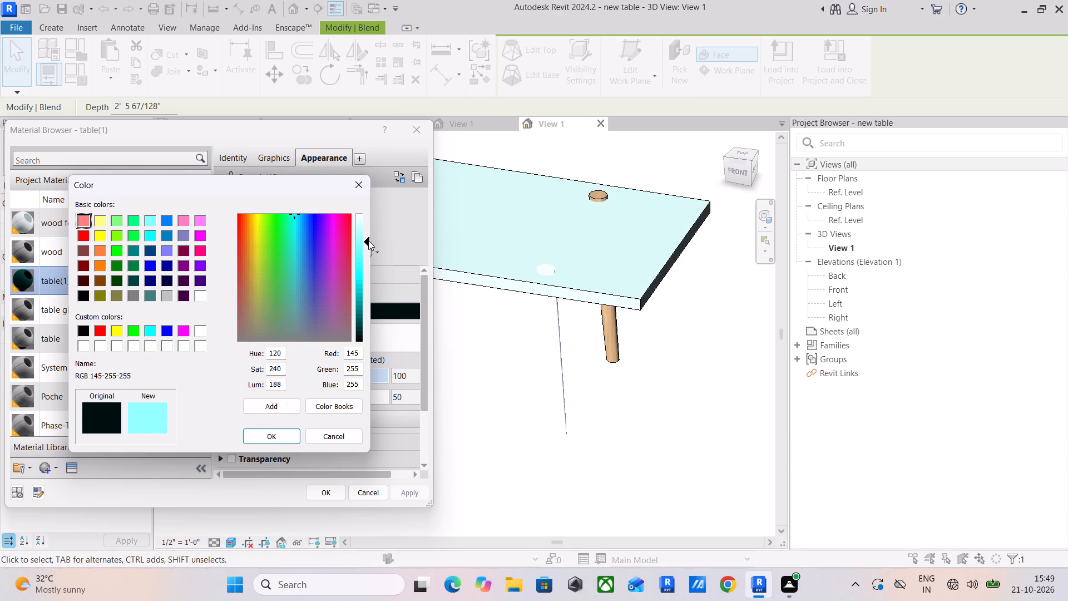
left_click_drag(368, 240, 363, 223)
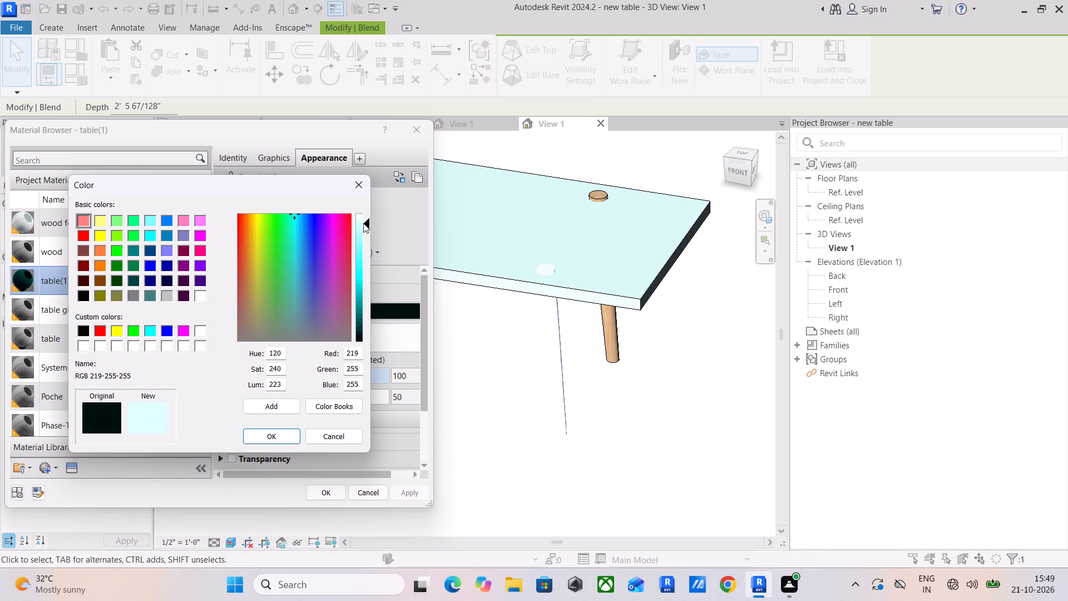
left_click_drag(363, 223, 365, 214)
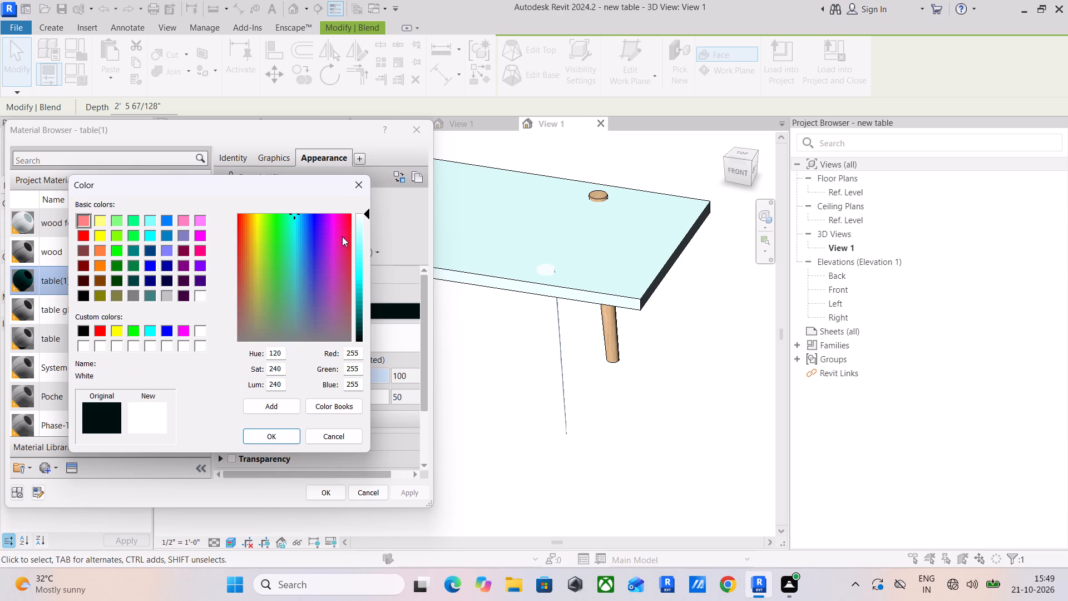
left_click(273, 217)
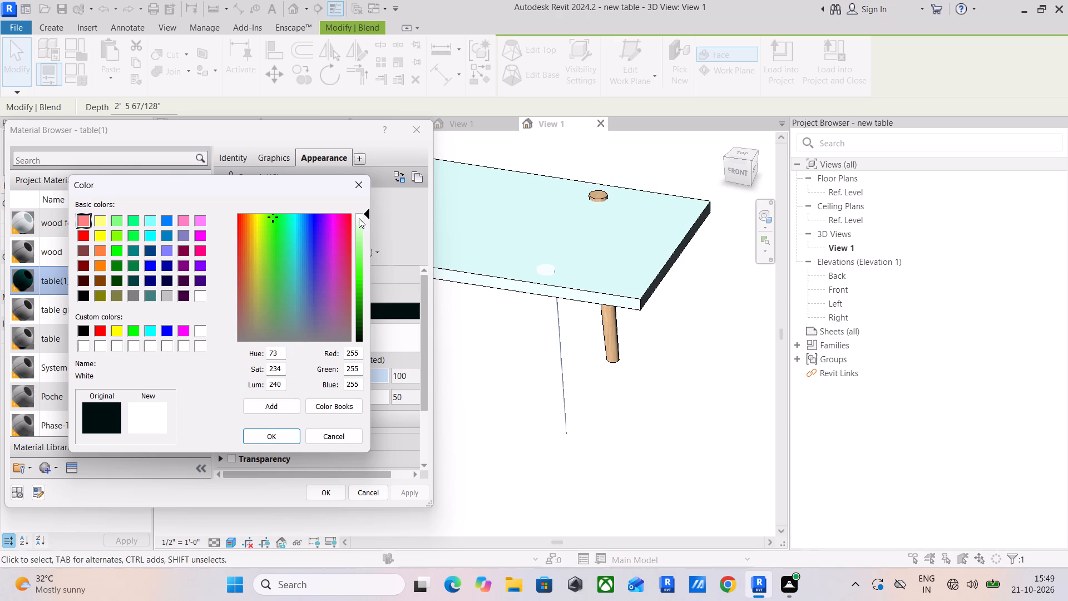
left_click_drag(365, 214, 365, 219)
left_click(273, 435)
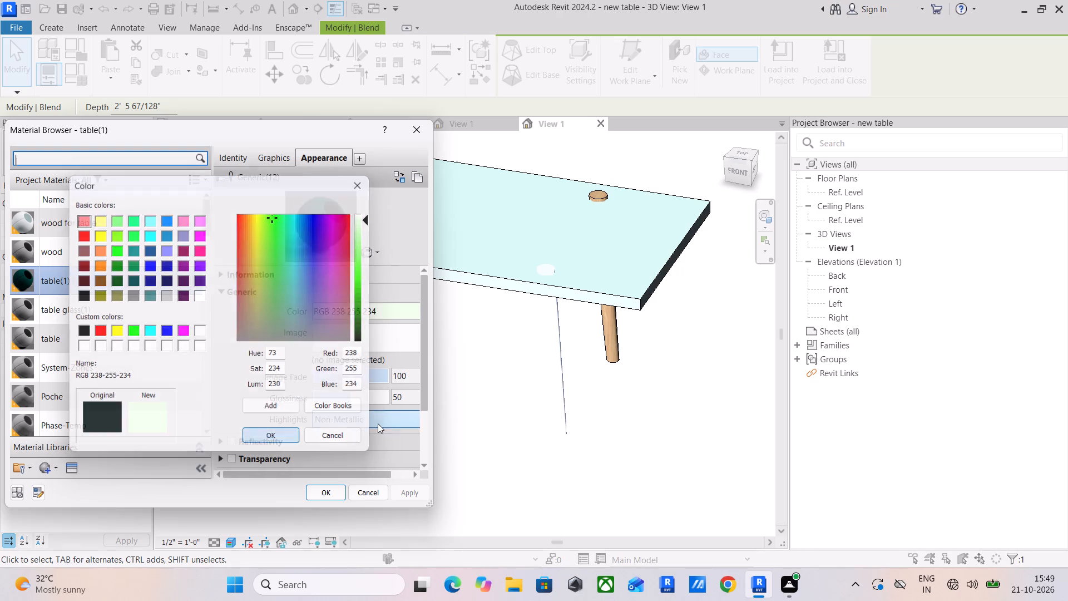
left_click(478, 393)
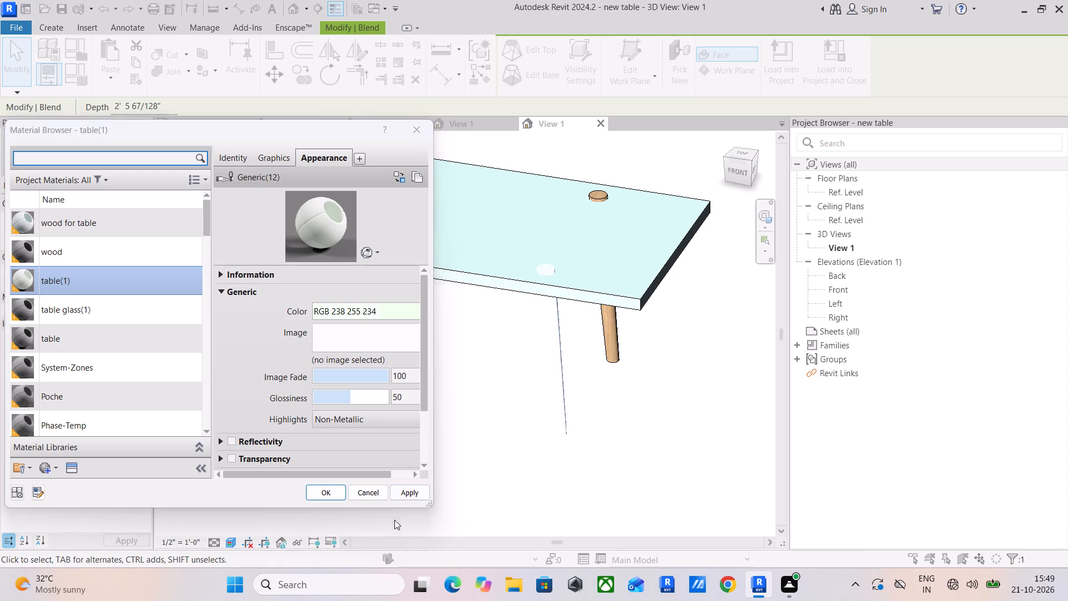
left_click_drag(408, 497, 398, 497)
left_click(331, 489)
left_click(444, 422)
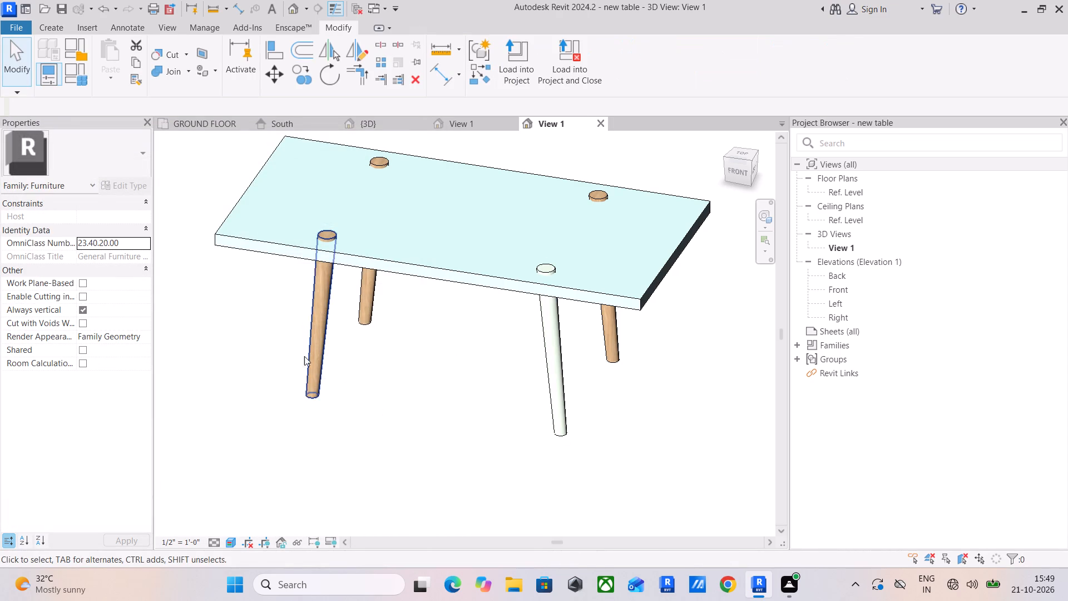
Assign the table(1) material to the three remaining wood legs together.
left_click(319, 319)
left_click(319, 319)
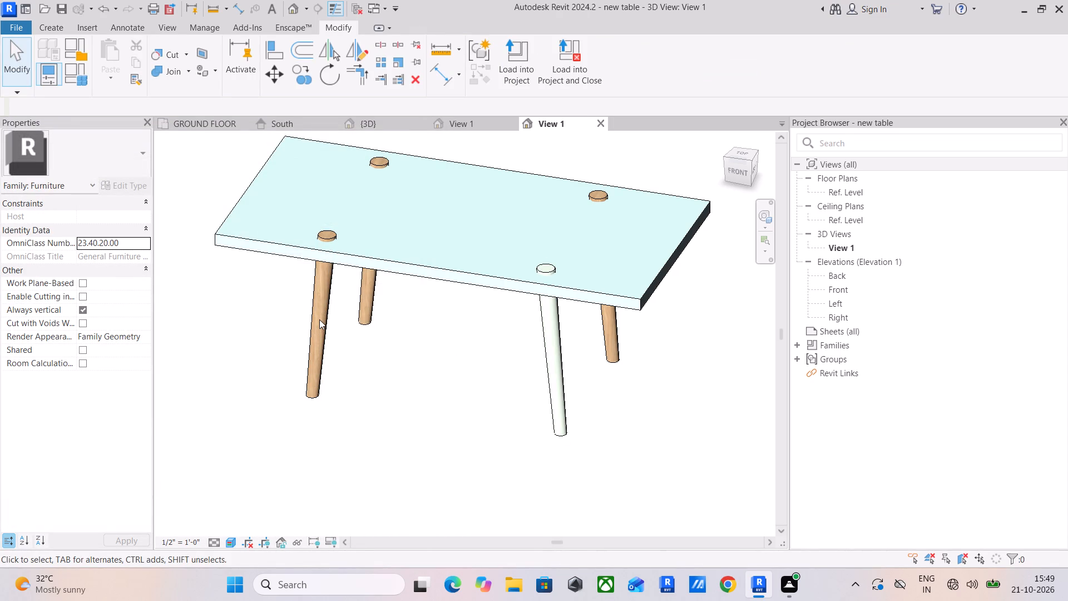
left_click(311, 316)
left_click(368, 300, "ctrl")
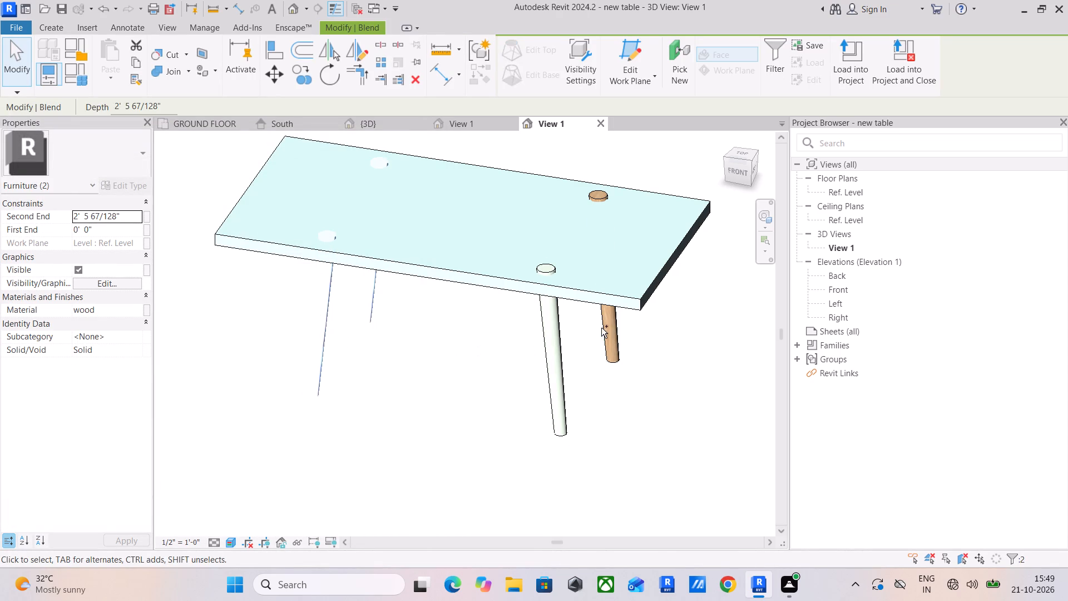
left_click(614, 328, "ctrl")
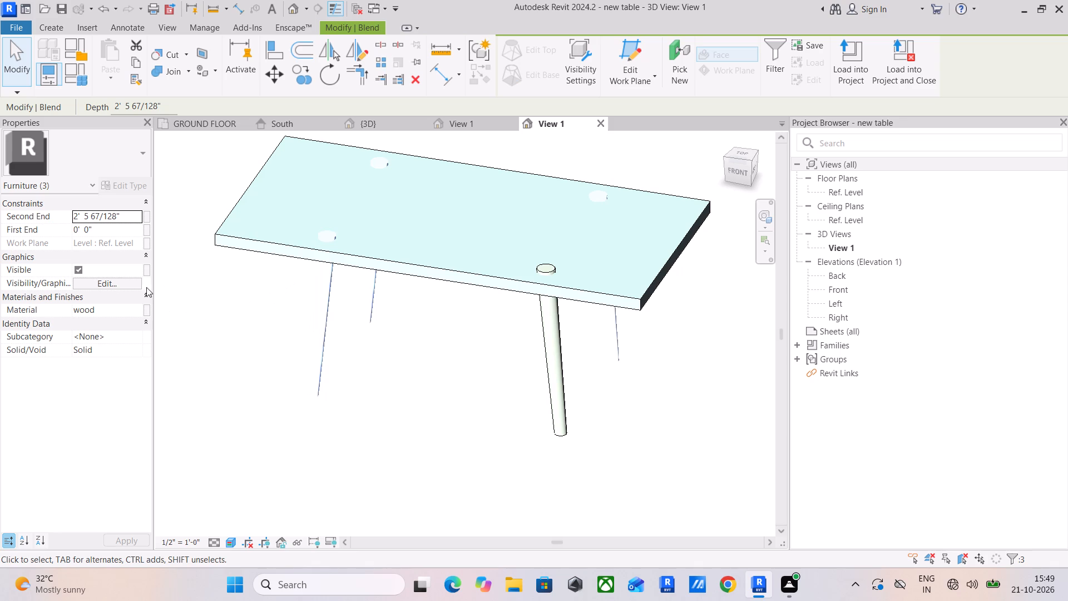
left_click(139, 309)
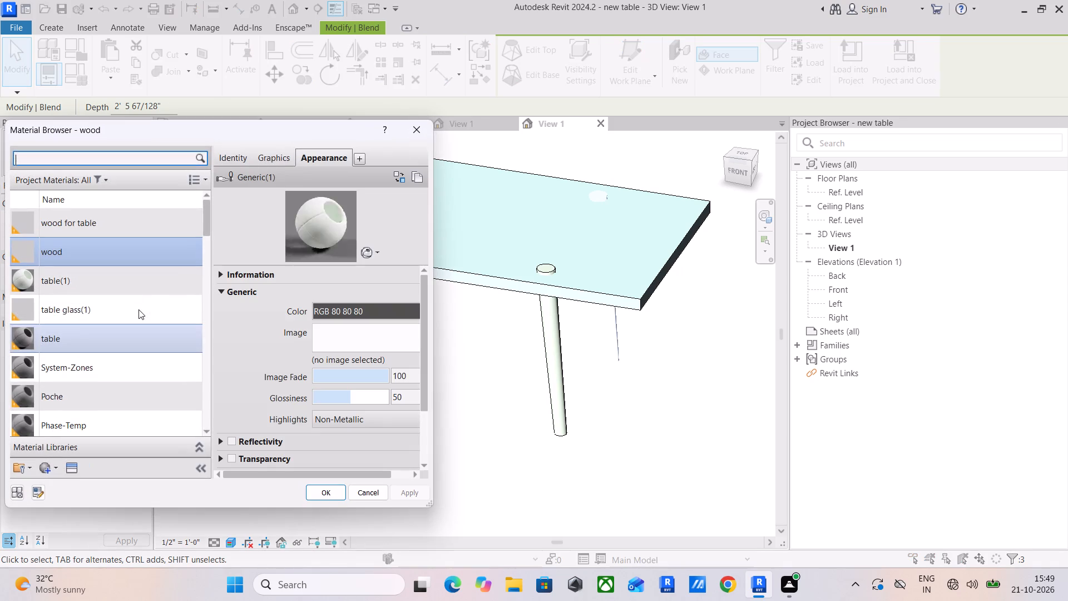
left_click(136, 288)
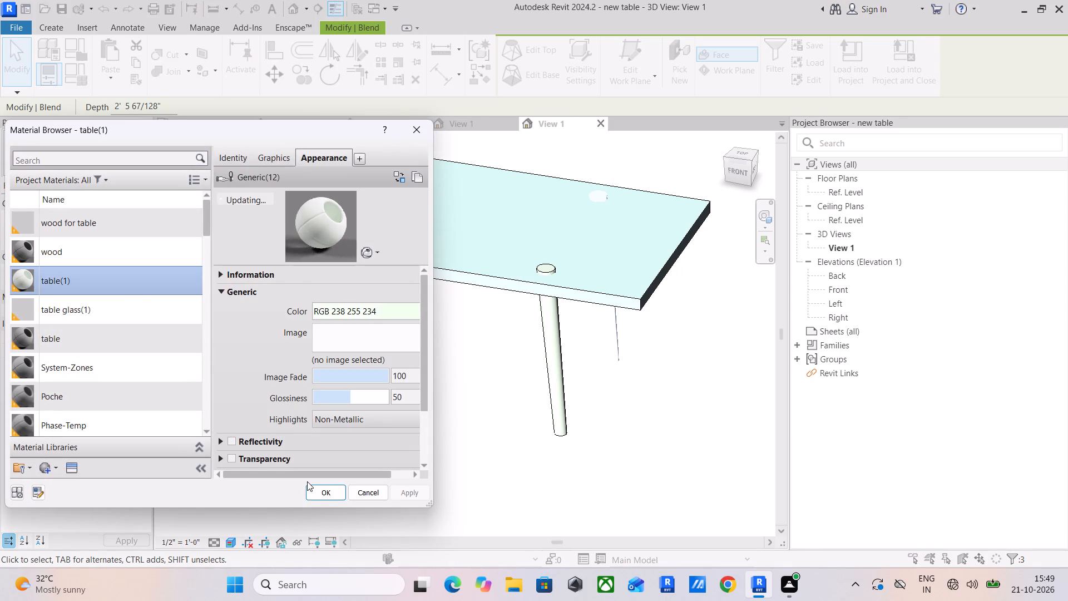
left_click(317, 492)
left_click(451, 401)
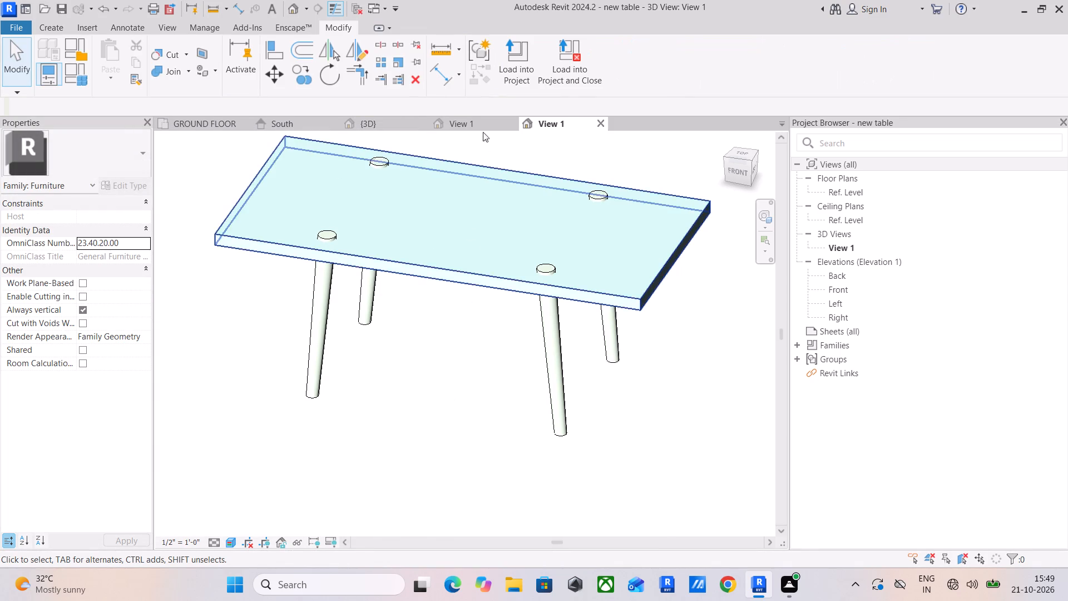
Load the edited table family into Project1, overwriting the existing version without its parameter values.
left_click(507, 63)
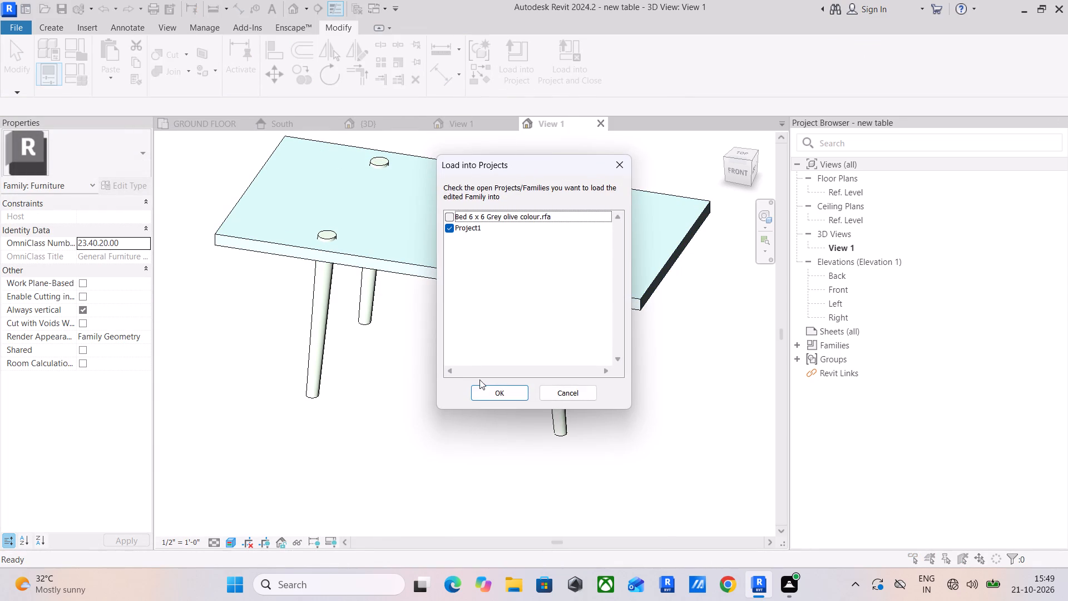
left_click(488, 396)
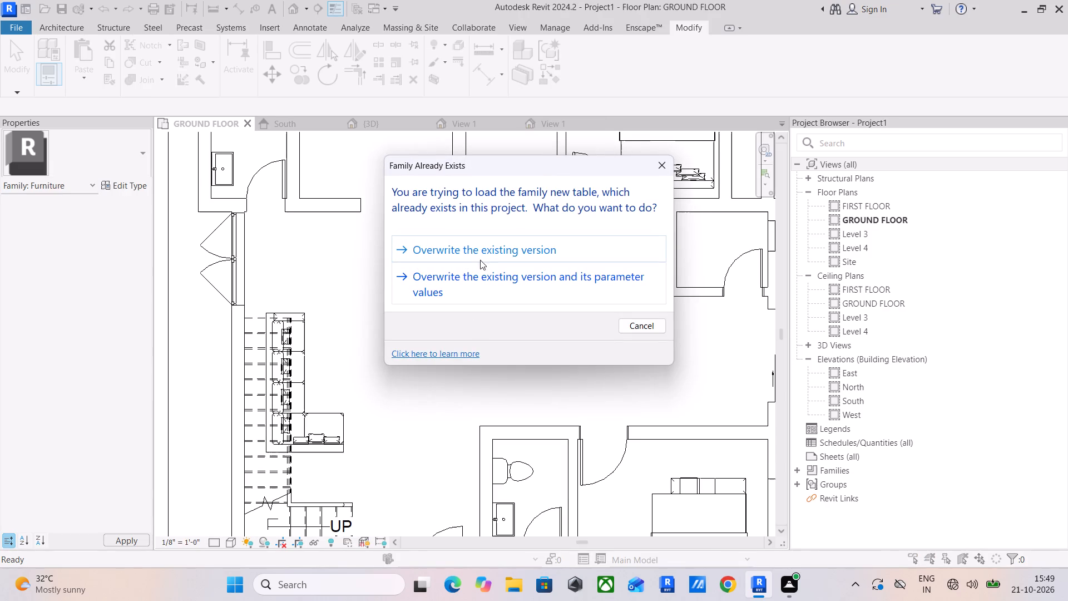
left_click(478, 252)
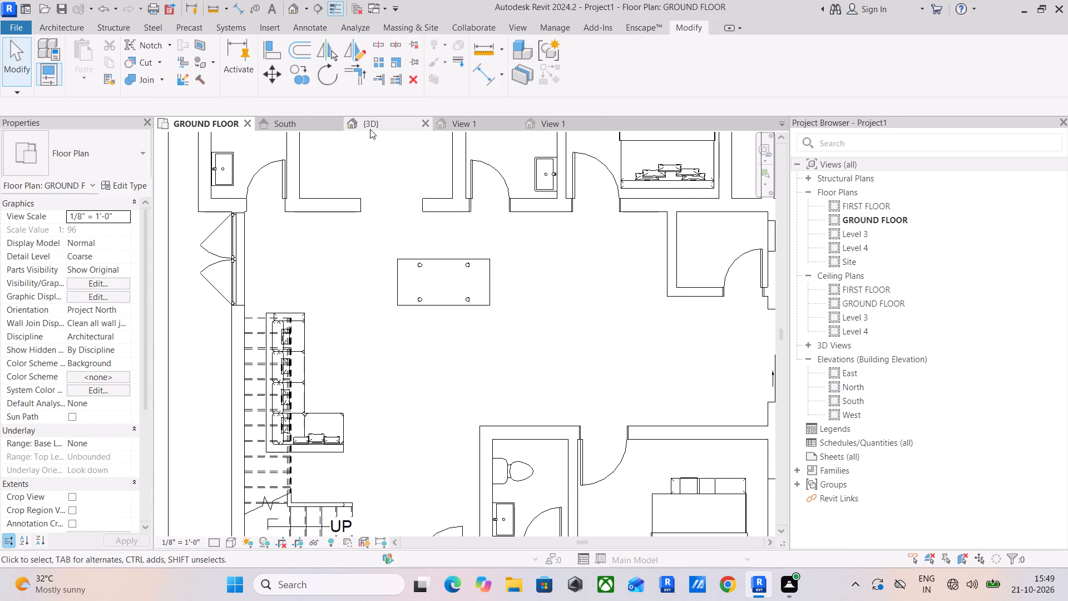
Examine the reloaded table's tabletop and leg tops up close in the project's 3D view.
left_click(370, 129)
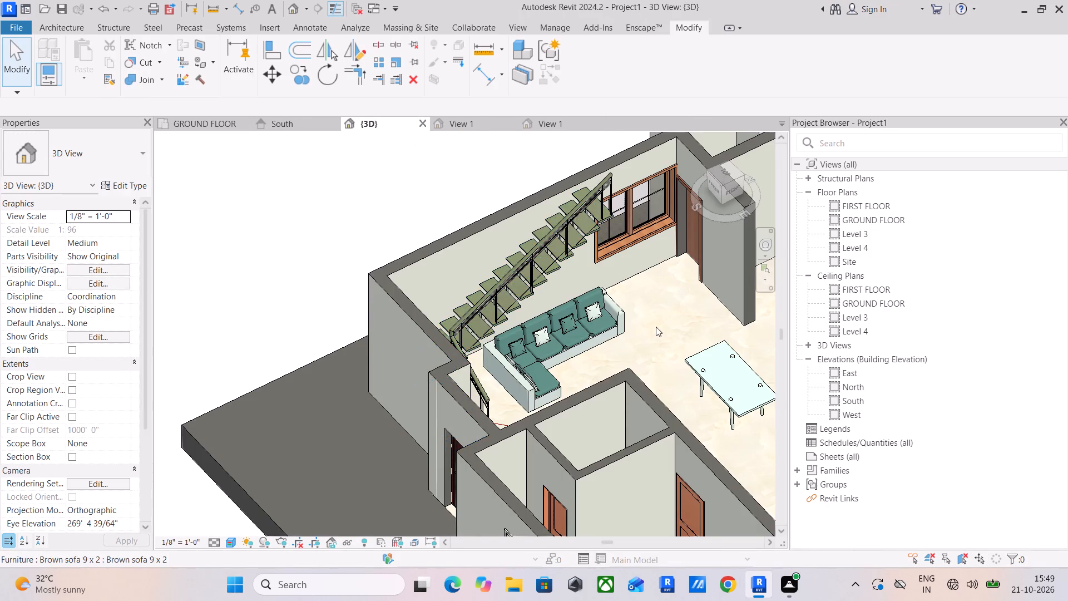
middle_click_drag(659, 329, 484, 249)
scroll(546, 293, "up", 4)
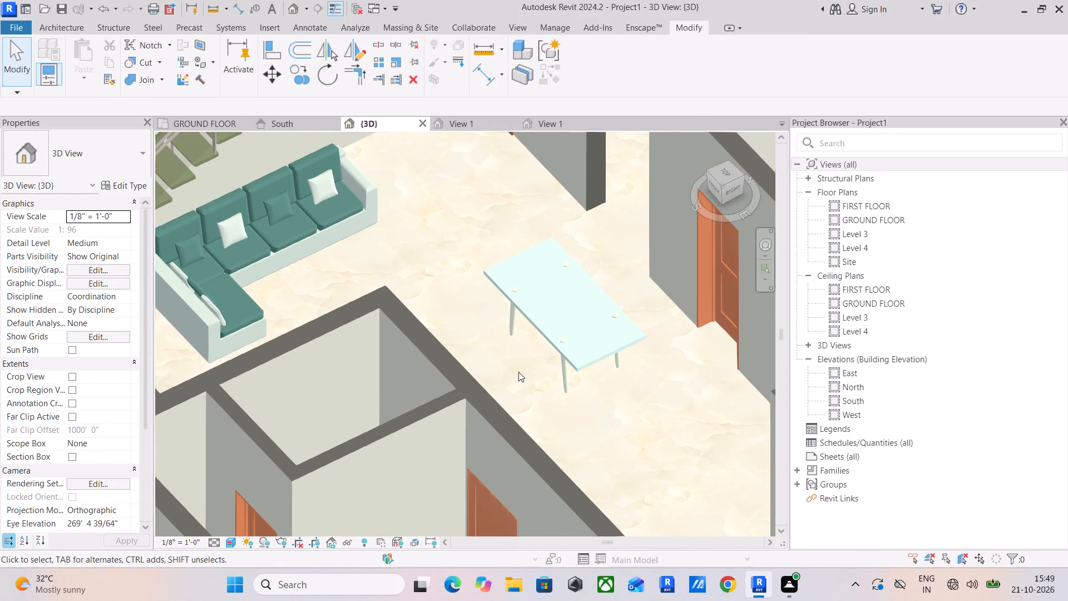
scroll(500, 339, "up", 7)
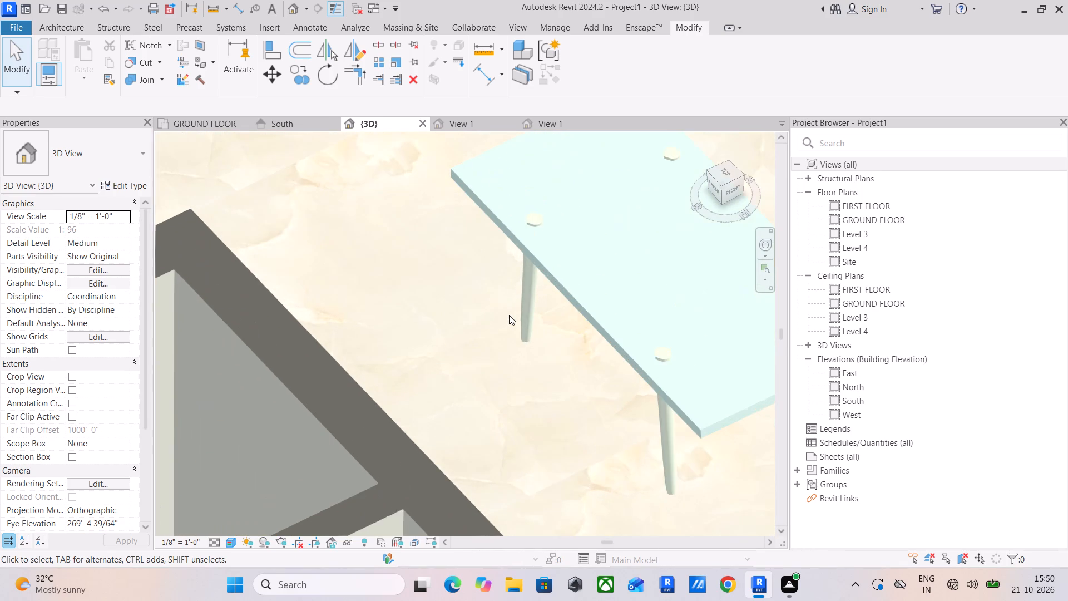
scroll(509, 315, "up", 1)
scroll(509, 315, "down", 3)
middle_click_drag(509, 315, 433, 331)
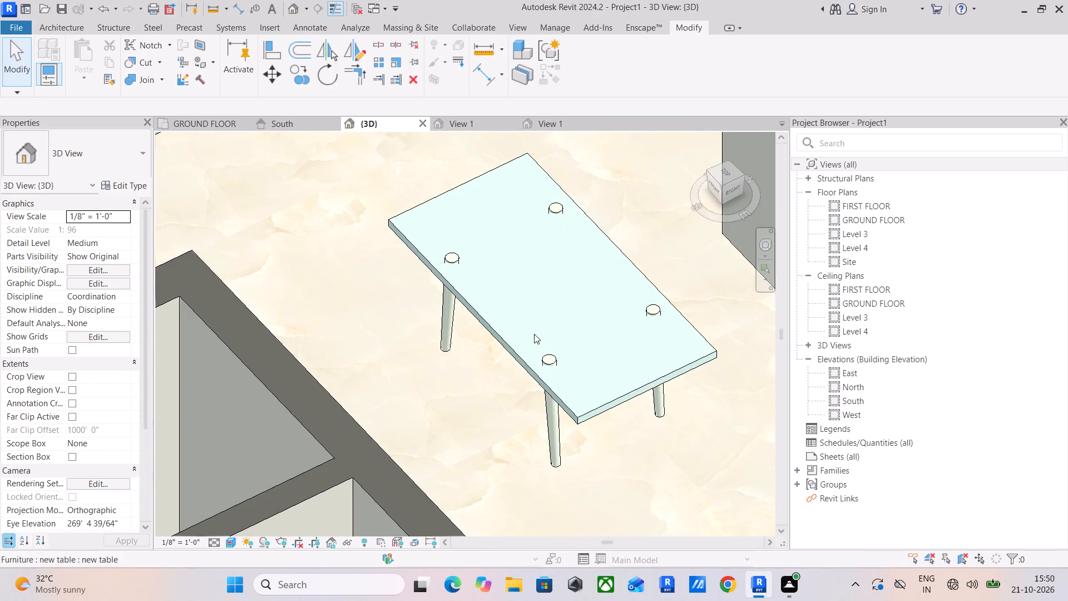
scroll(546, 336, "up", 2)
left_click(552, 372)
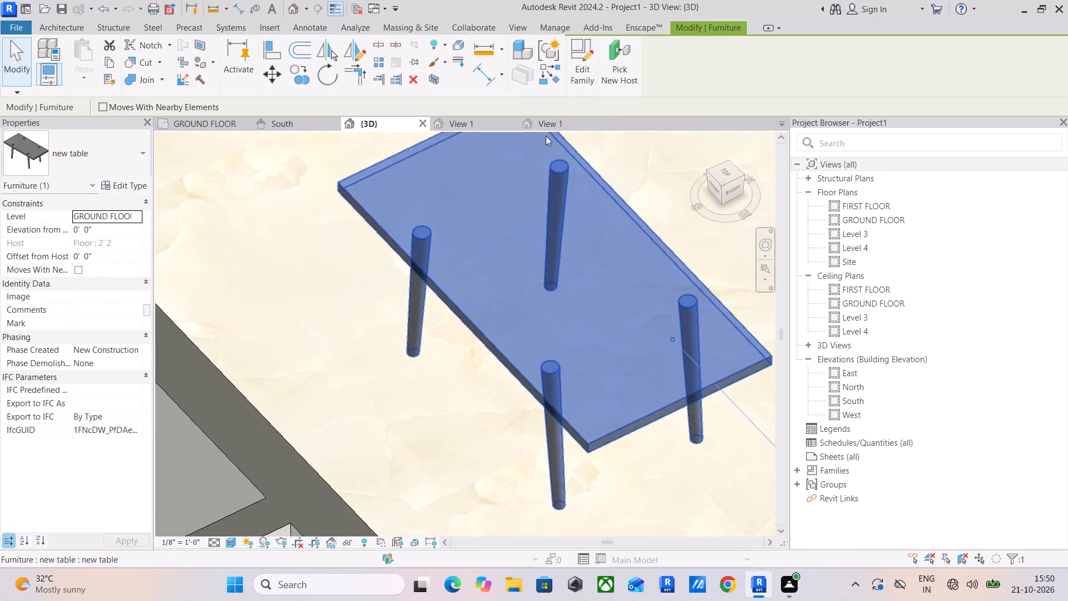
Return to the new table family and lower the front-right leg's top end slightly towards the tabletop surface.
left_click(533, 127)
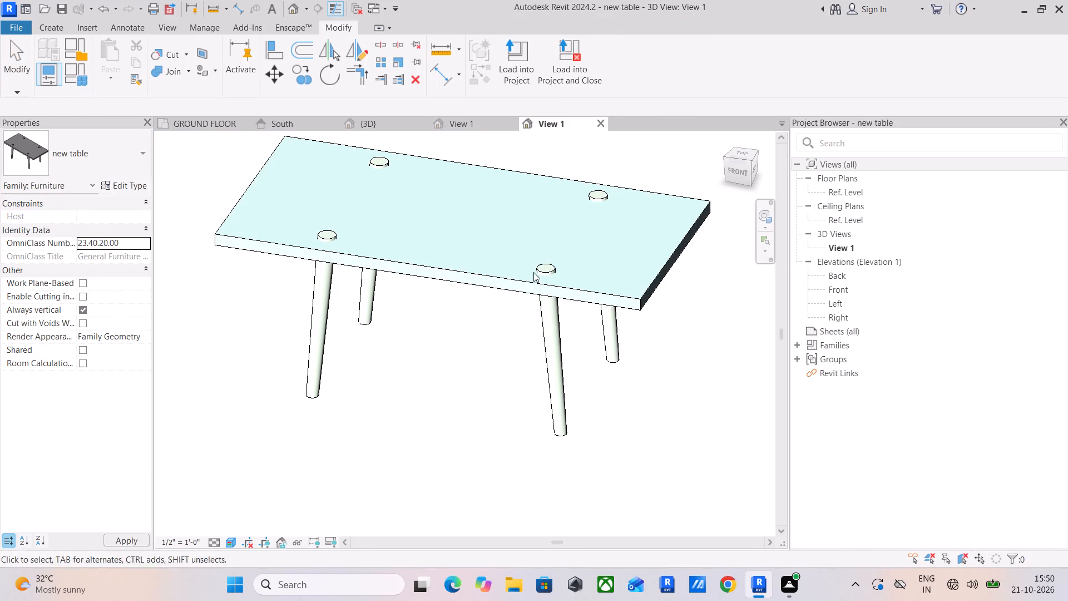
left_click(545, 269)
scroll(547, 268, "up", 3)
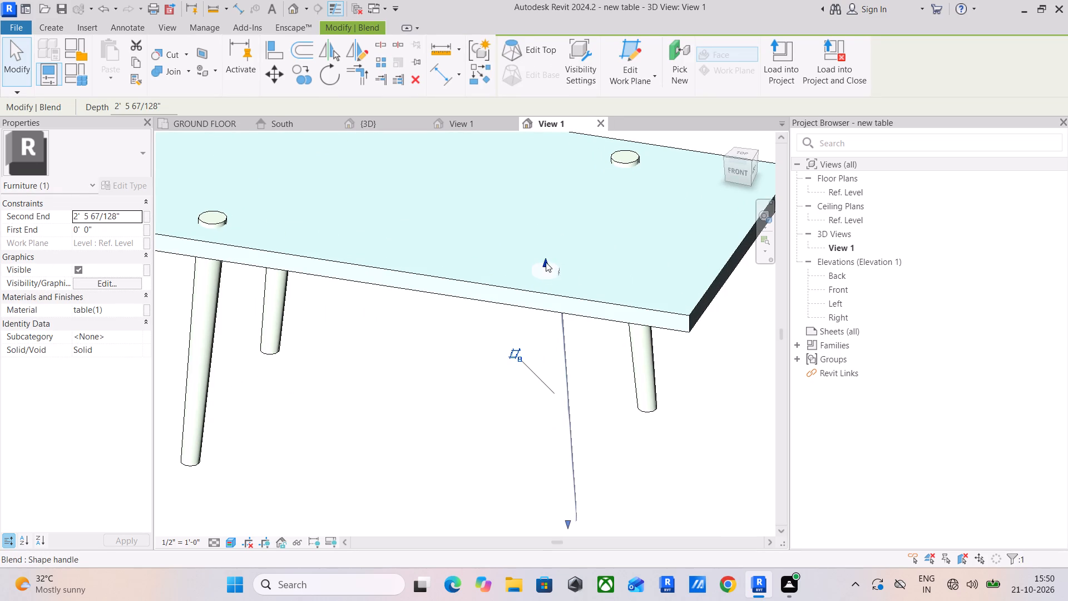
left_click_drag(546, 262, 546, 274)
left_click(593, 239)
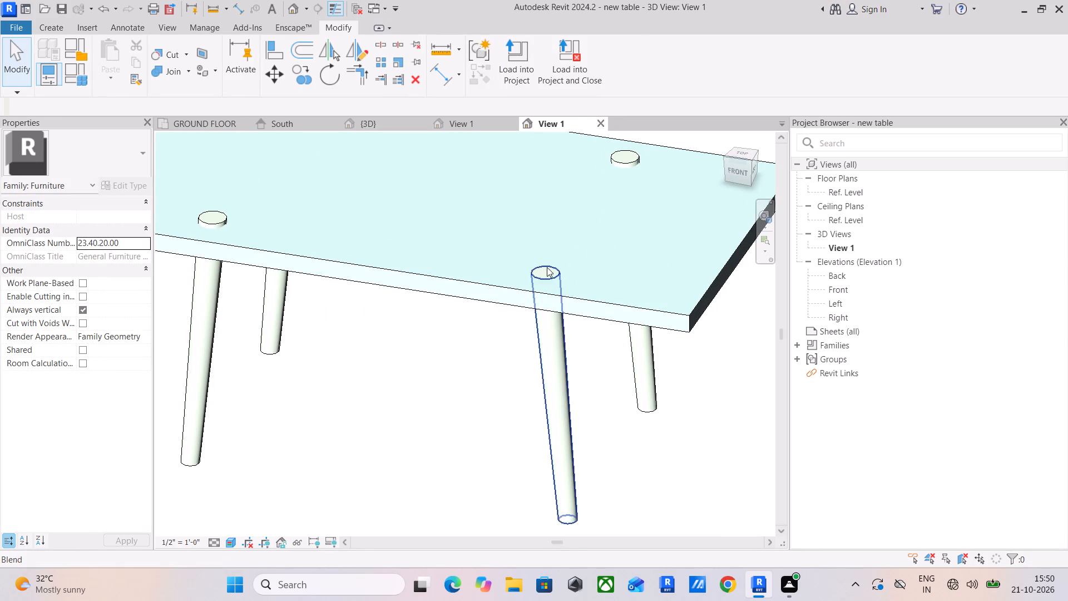
Lower the top ends of the table's front-right and back-right legs into the tabletop thickness, to about 2' 3 117/128".
left_click(543, 273)
left_click_drag(546, 265, 547, 287)
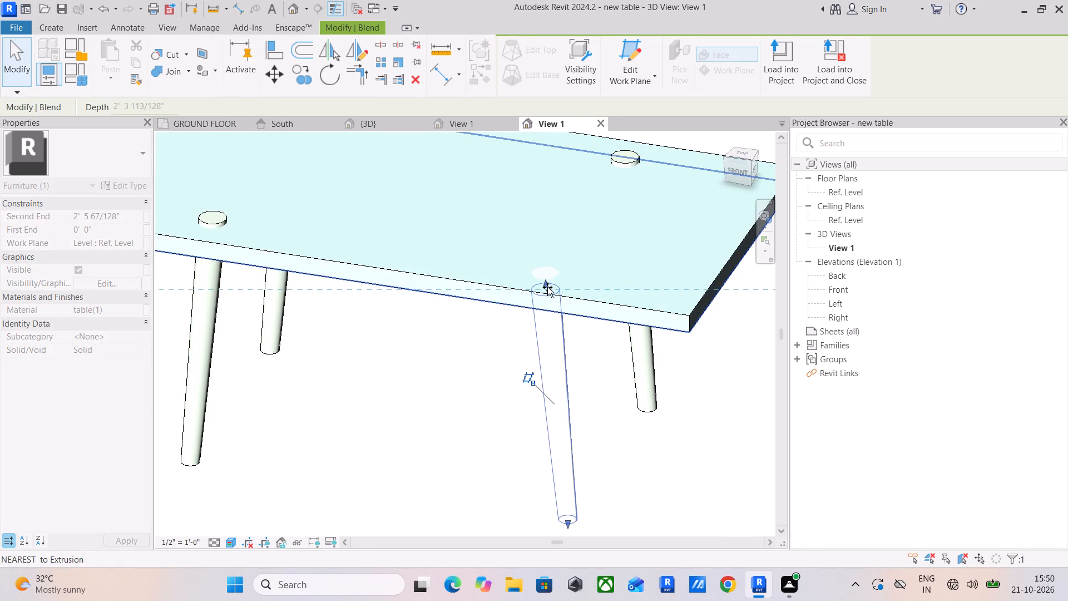
left_click_drag(547, 287, 547, 286)
left_click(599, 245)
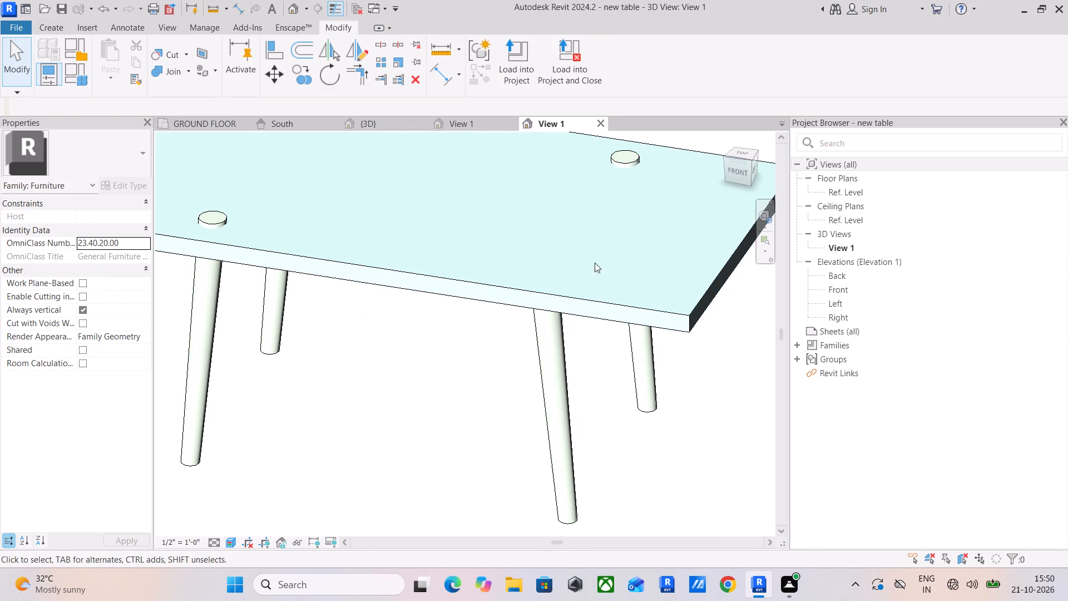
middle_click_drag(592, 269, 573, 328)
left_click(600, 216)
left_click_drag(607, 209, 609, 229)
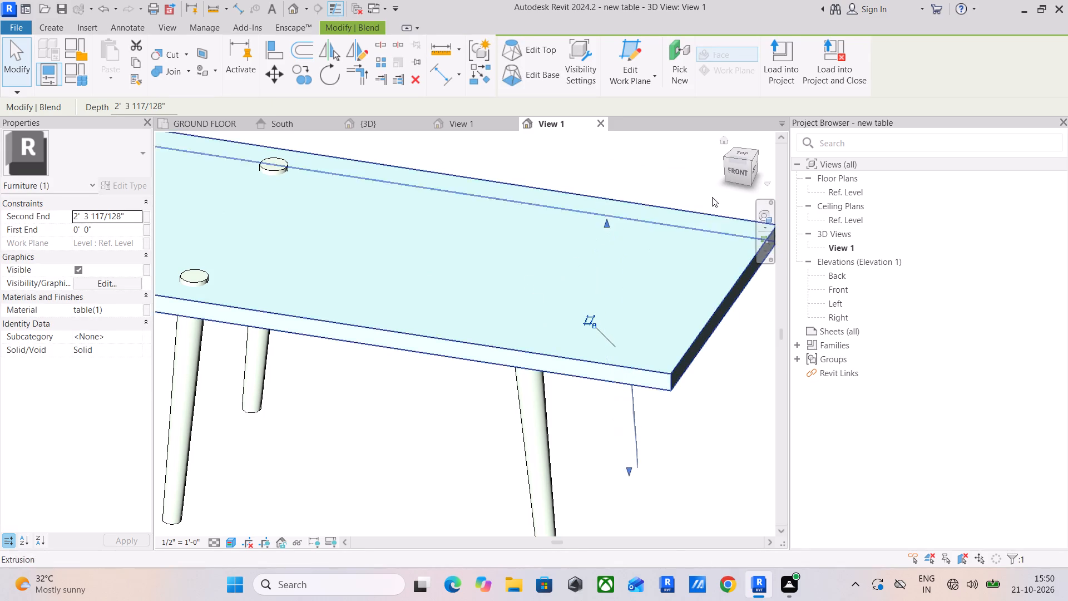
In the family's front view, lower both left legs' top ends into the tabletop thickness, to about 2' 3 117/128".
left_click(734, 176)
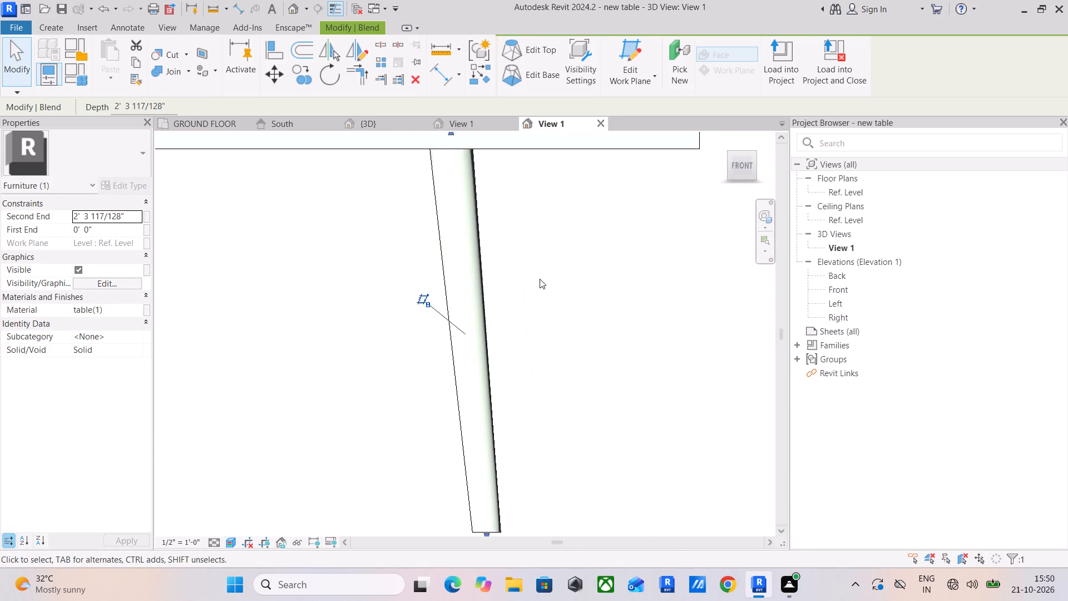
scroll(540, 279, "down", 3)
middle_click_drag(540, 279, 615, 373)
middle_click_drag(267, 286, 390, 282)
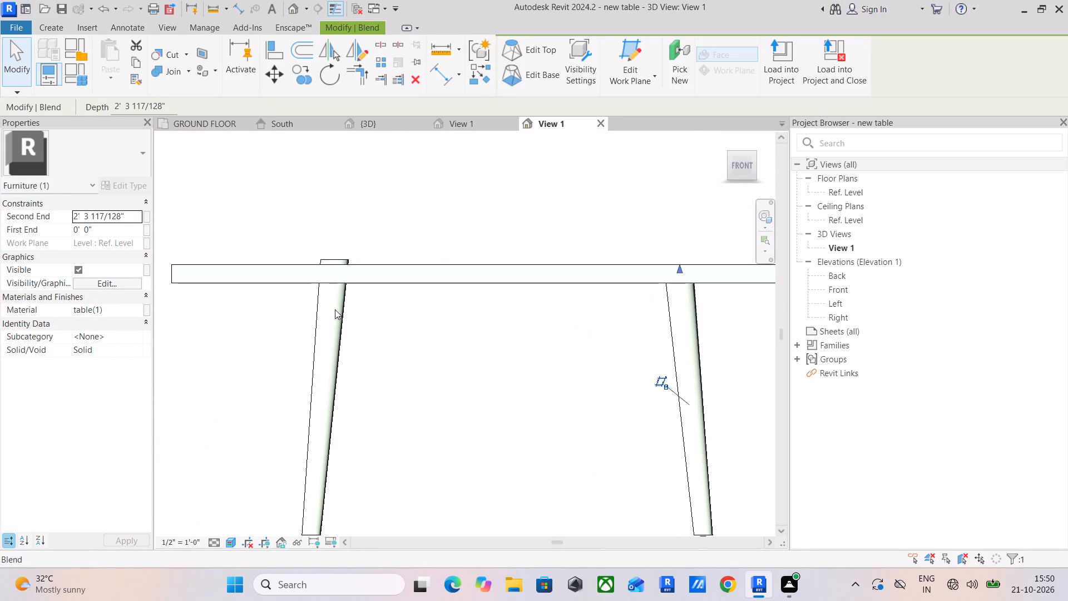
left_click(335, 309)
left_click(334, 258)
left_click_drag(335, 254, 335, 268)
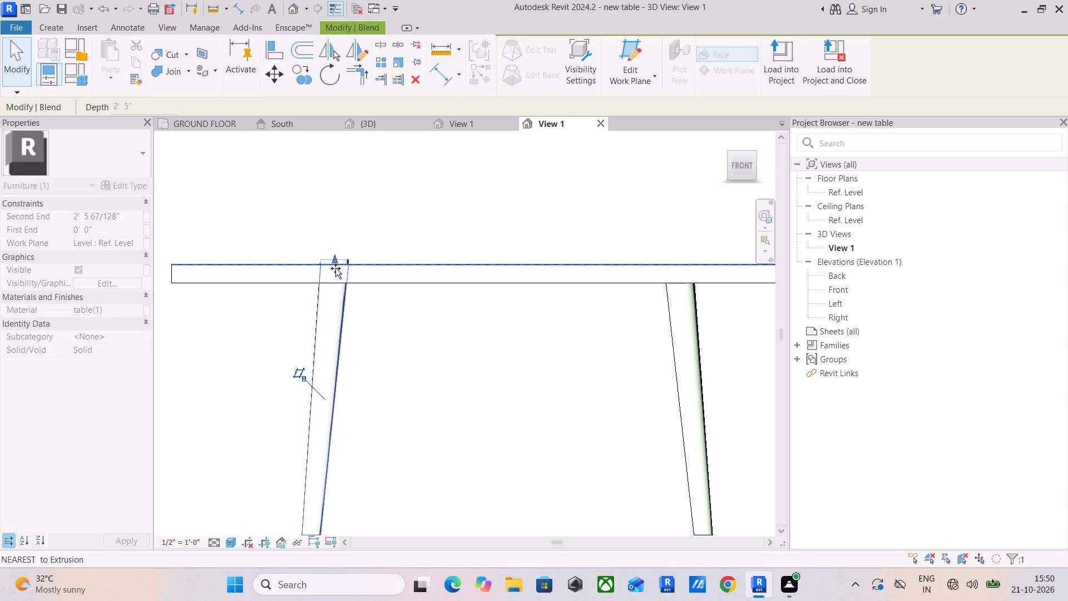
left_click_drag(335, 268, 335, 277)
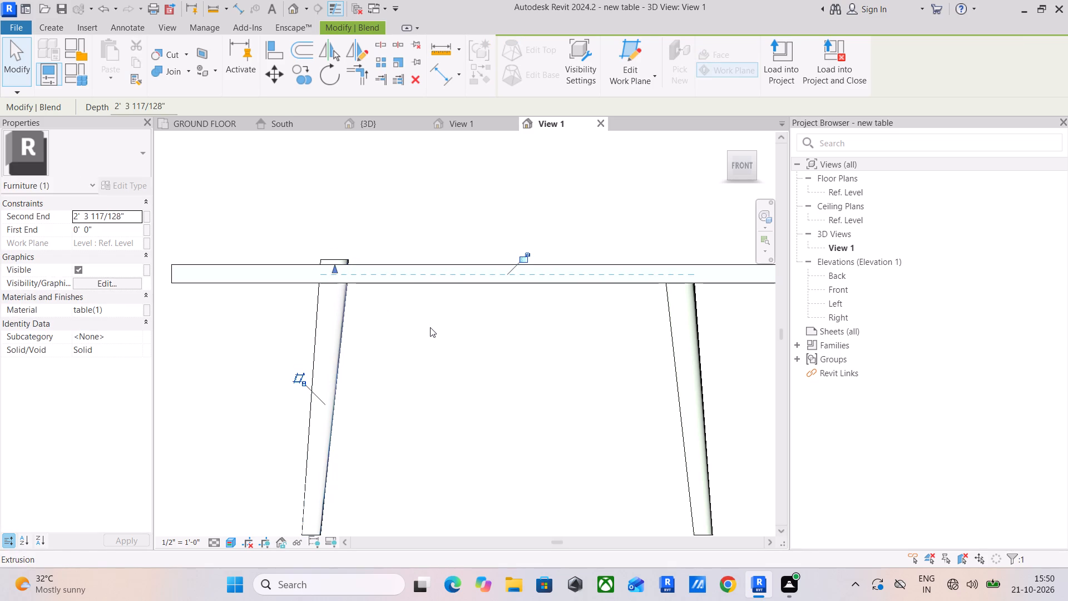
left_click(346, 257)
left_click_drag(334, 253, 331, 271)
left_click(450, 341)
scroll(486, 294, "down", 3)
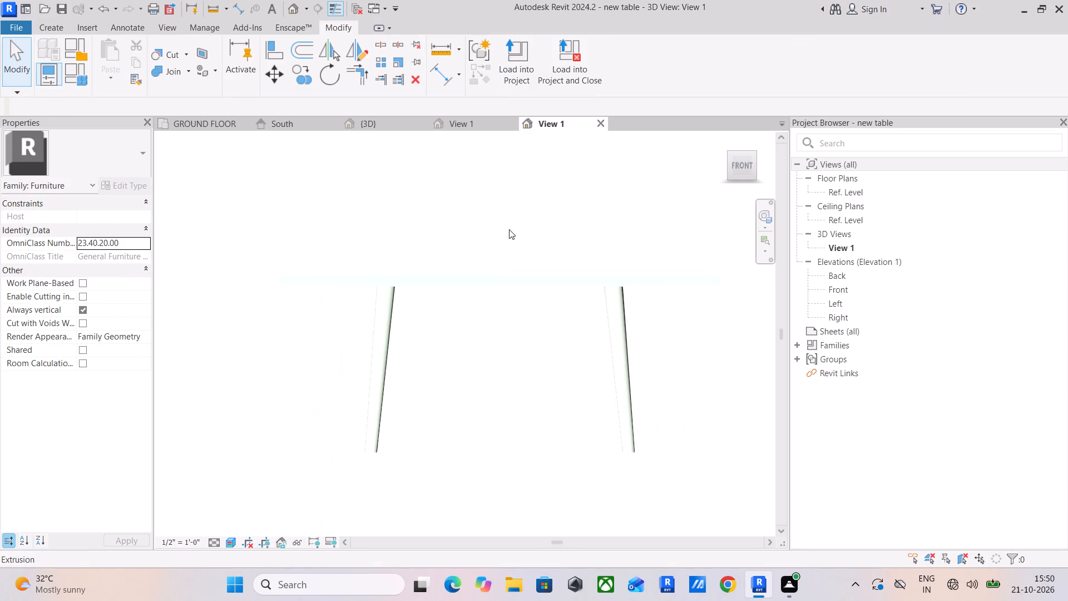
Load the corrected table family into Project1, overwriting the existing version only, and check the table in the project's 3D view.
left_click(520, 53)
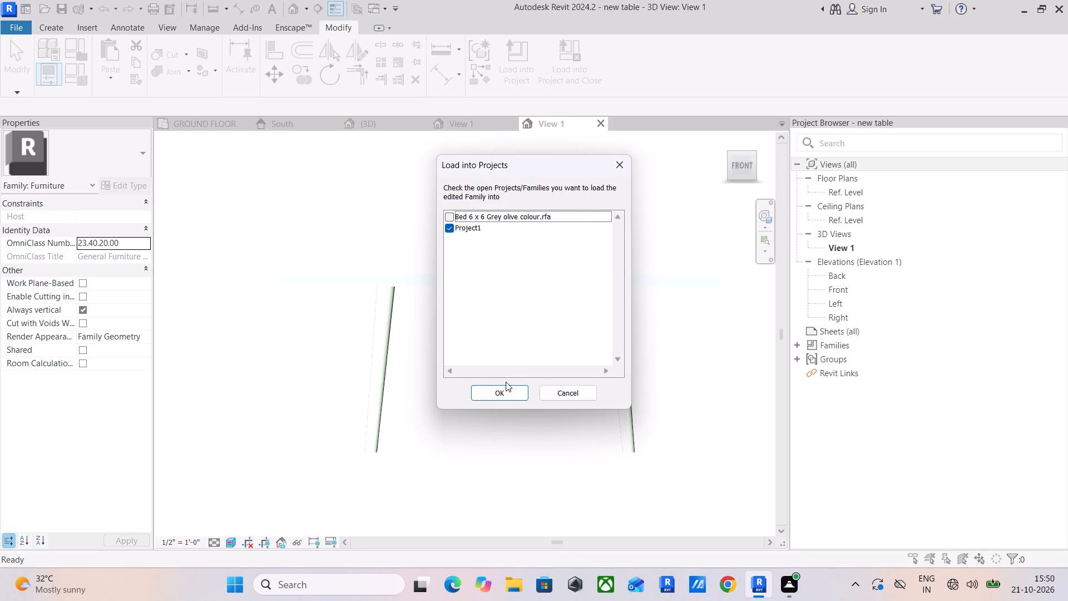
left_click(507, 389)
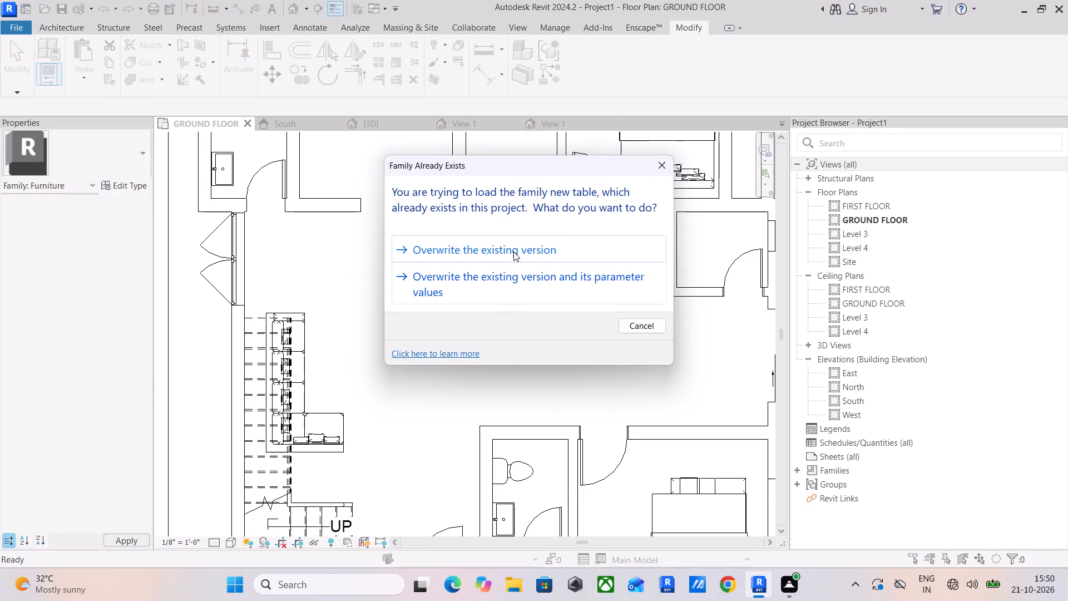
left_click(513, 252)
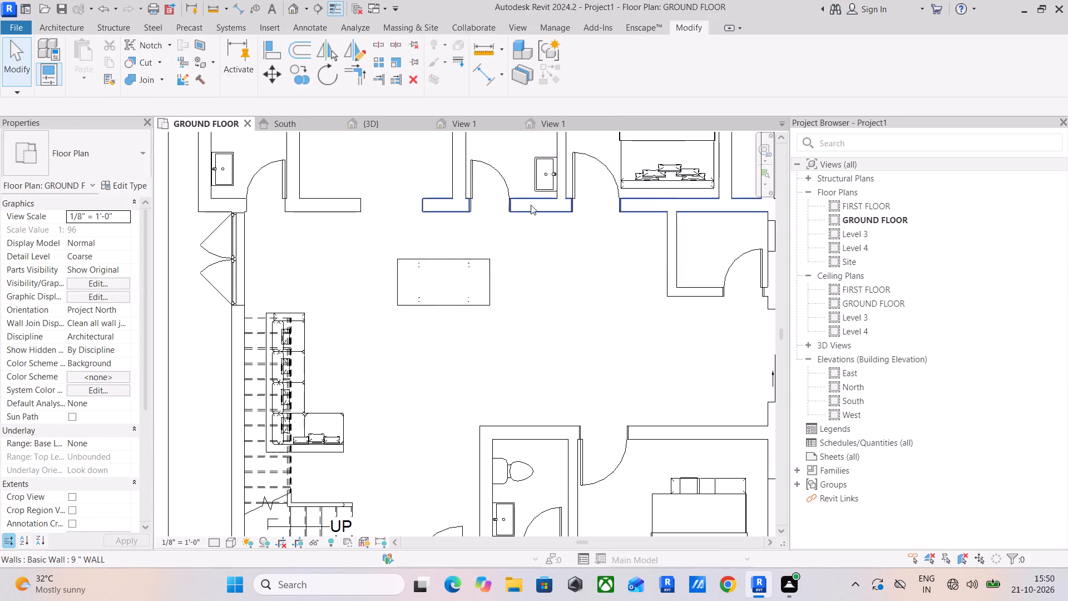
left_click(382, 125)
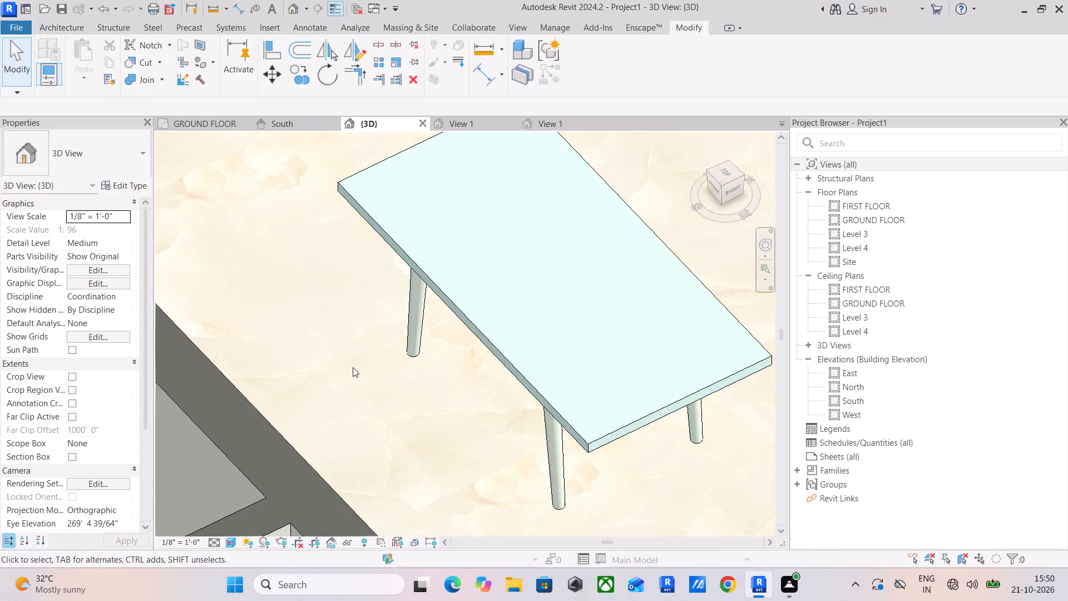
left_click(353, 367)
scroll(350, 354, "down", 3)
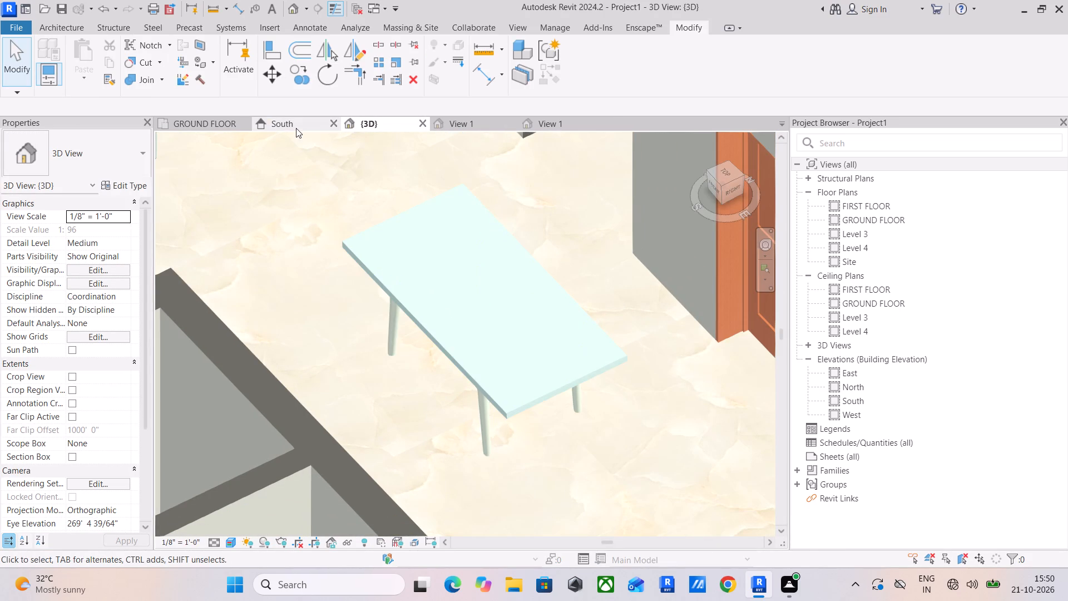
In the GROUND FLOOR plan, start placing a component and load the table 1 chair family from the Dining table folder.
left_click(209, 128)
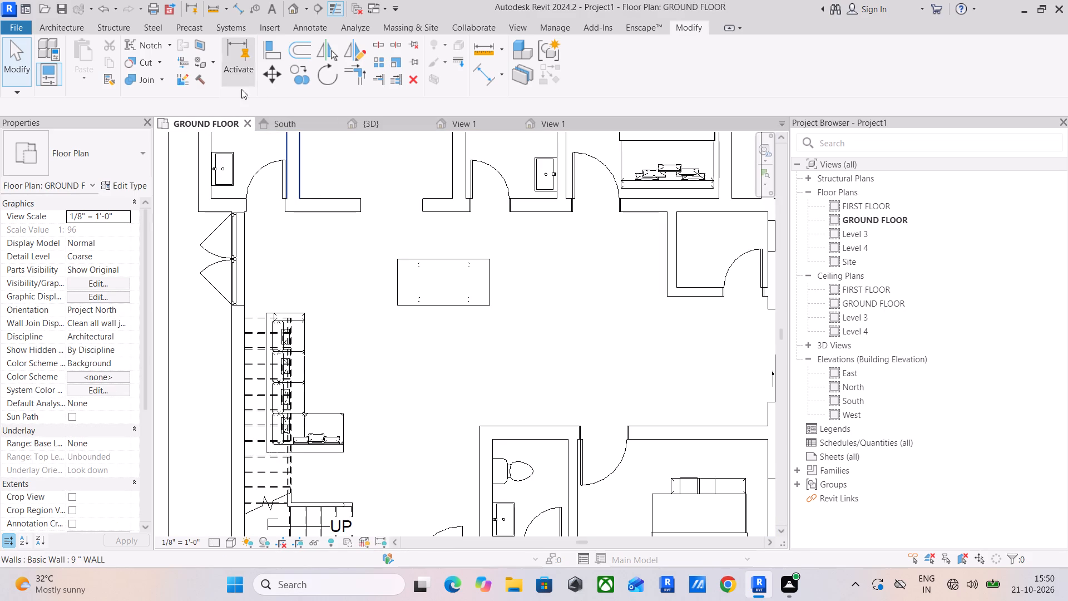
left_click(82, 33)
left_click(154, 75)
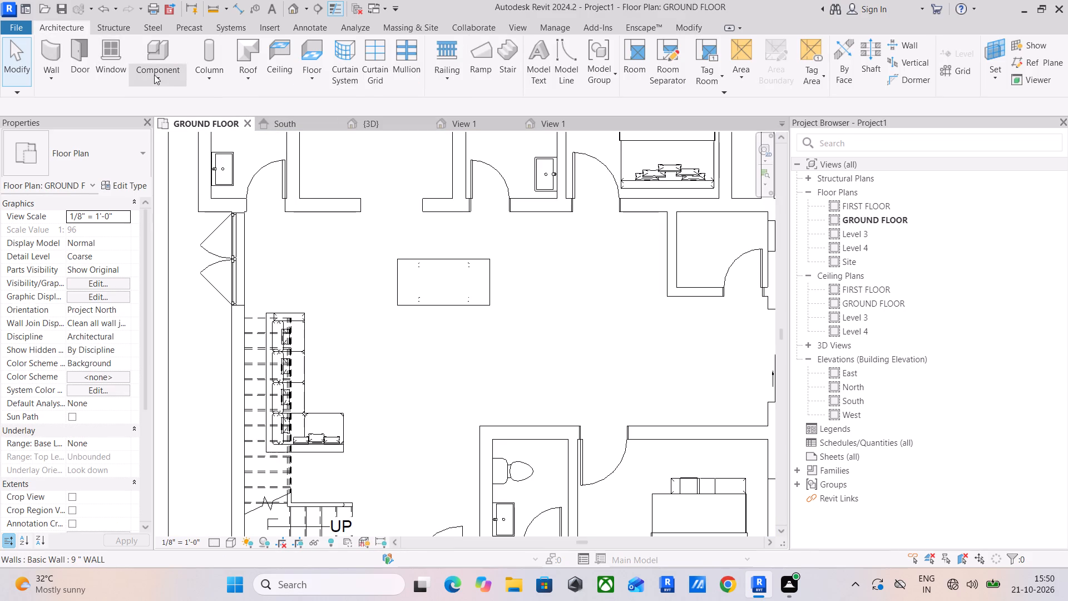
left_click(187, 106)
left_click(567, 78)
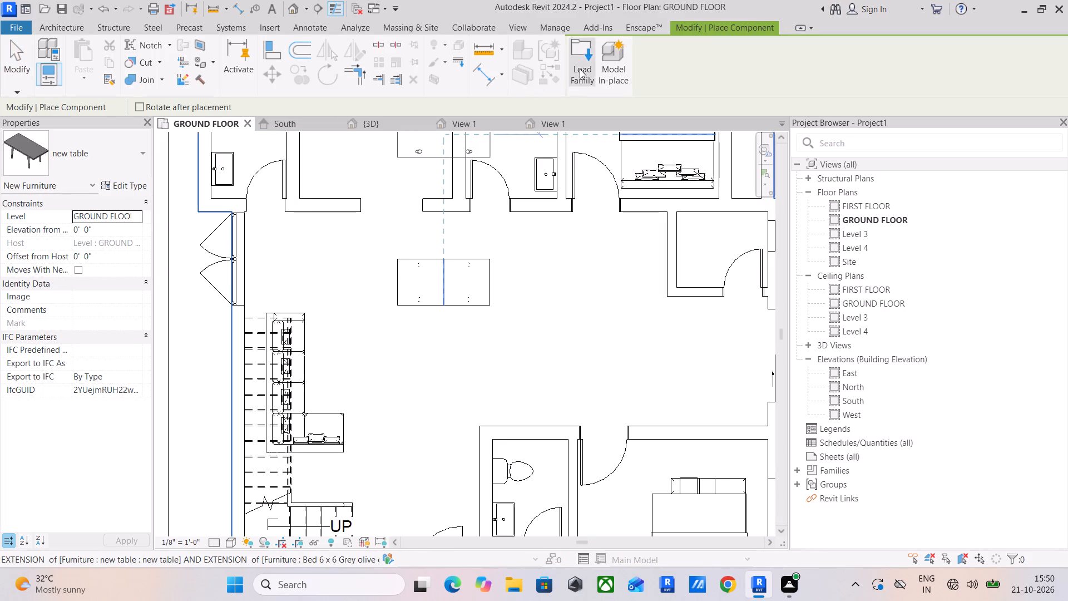
left_click(580, 69)
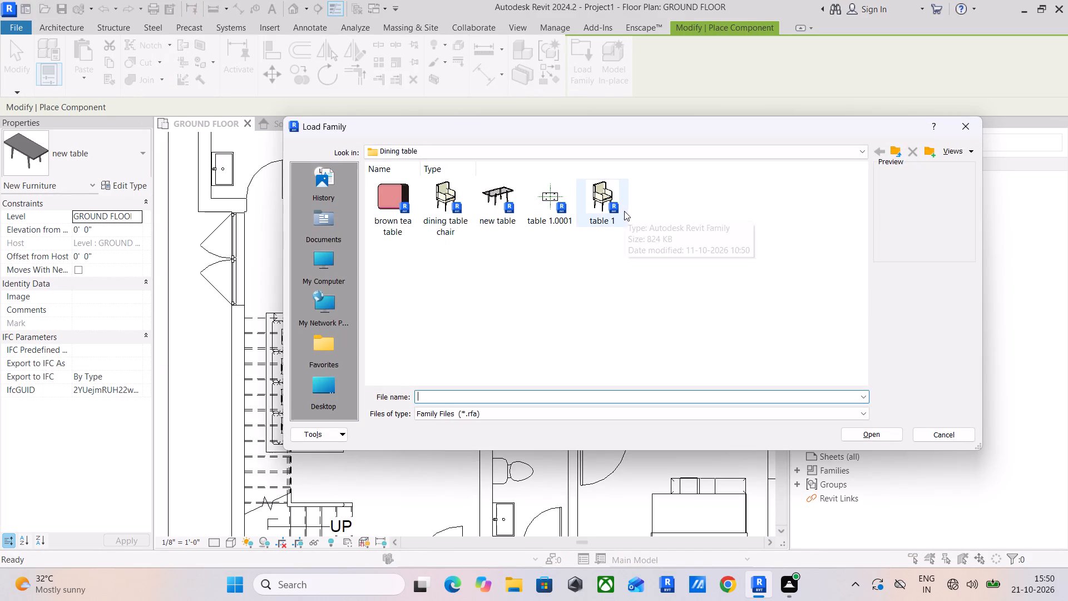
left_click(610, 209)
left_click(869, 436)
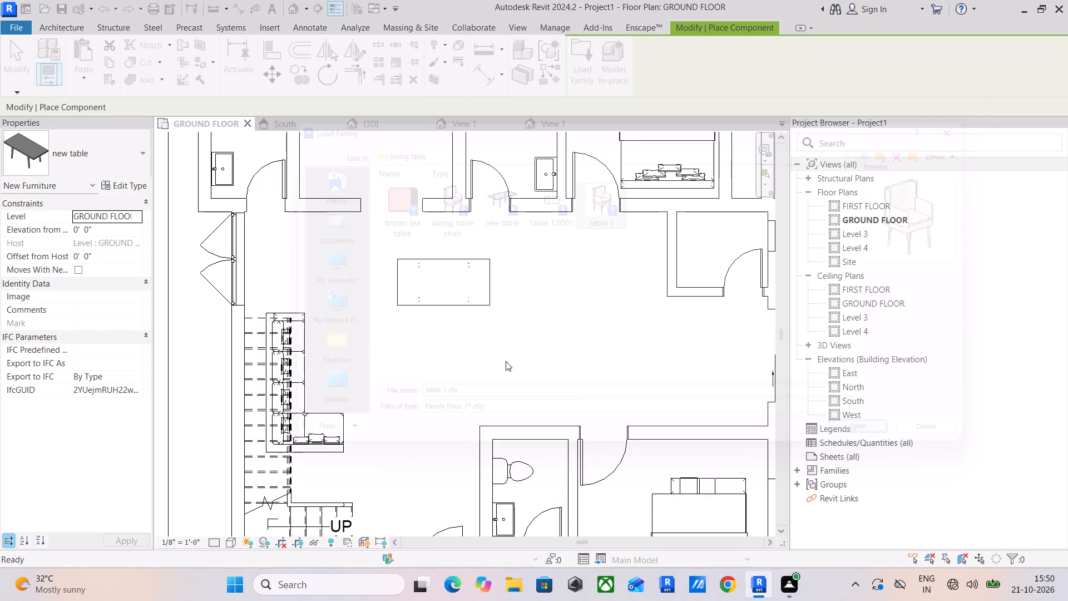
Place two table 1 chairs along the table's lower long side in plan and one, rotated, at its right end.
scroll(419, 316, "up", 3)
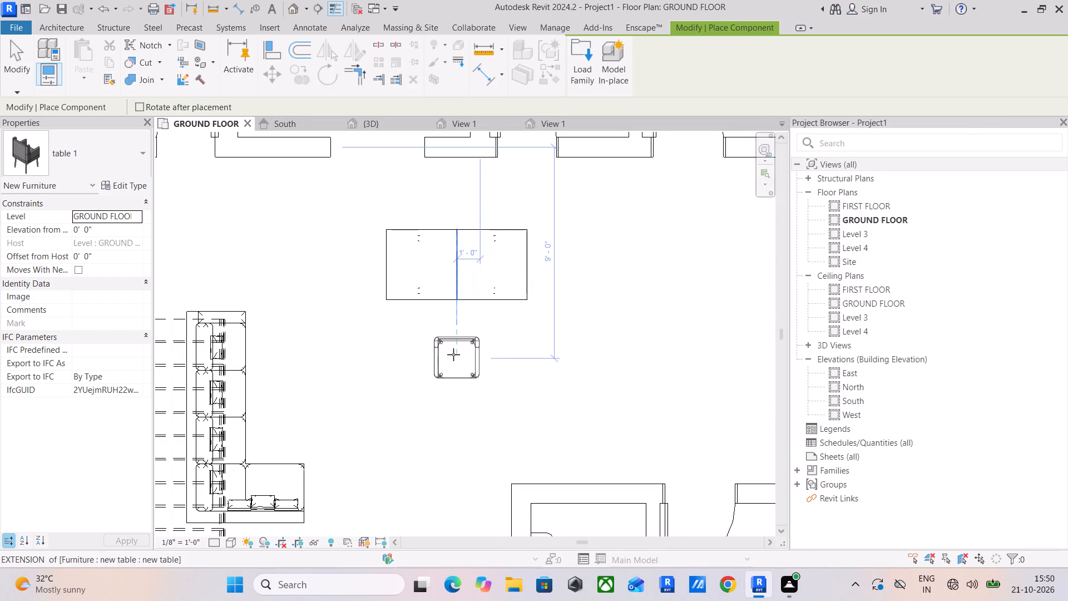
key("space")
key("space")
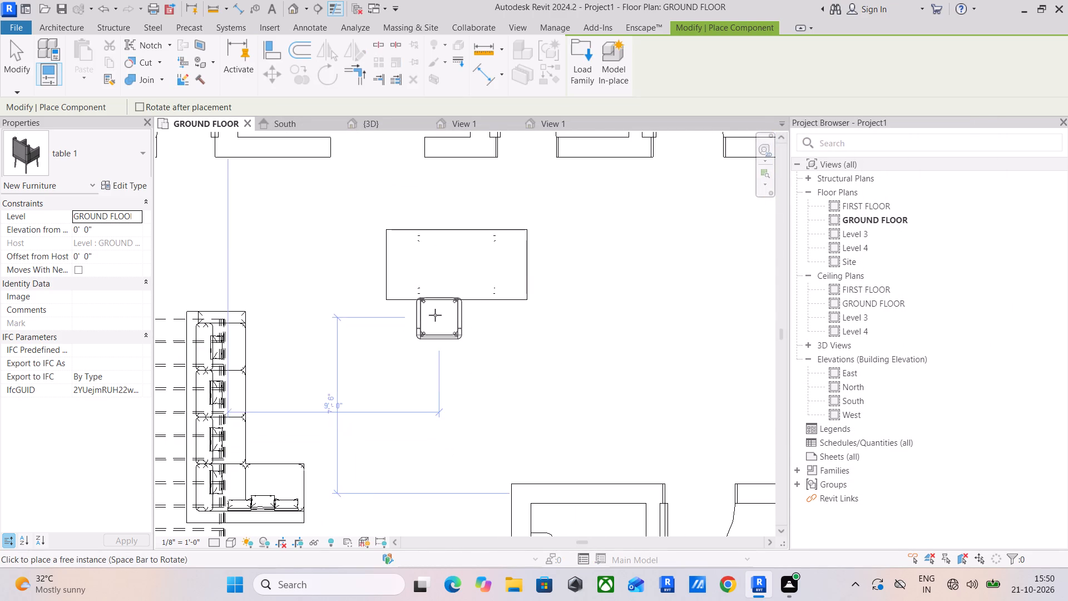
scroll(432, 312, "up", 1)
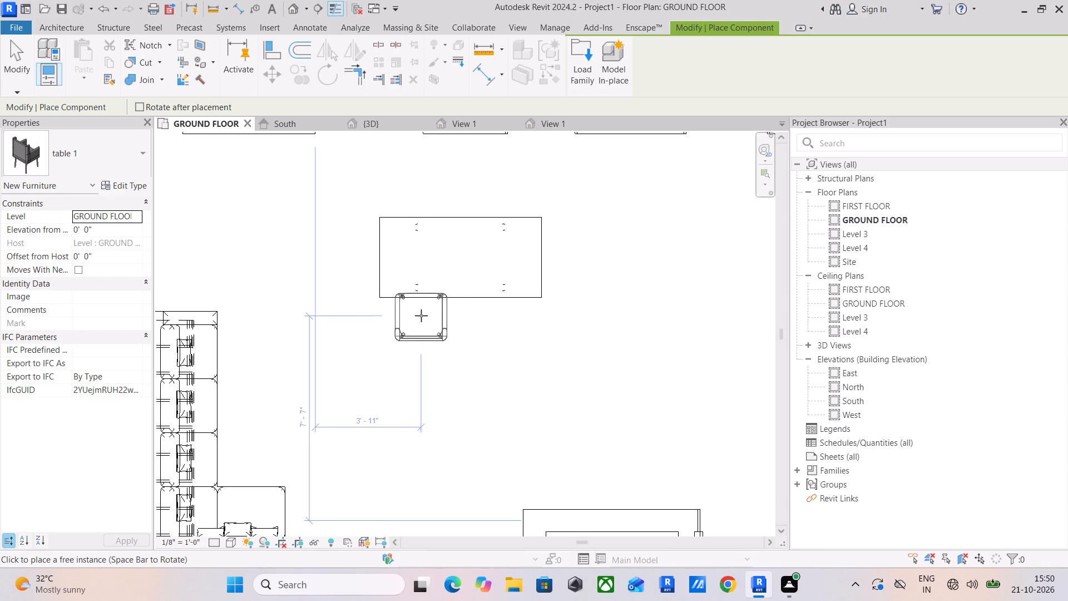
left_click(417, 309)
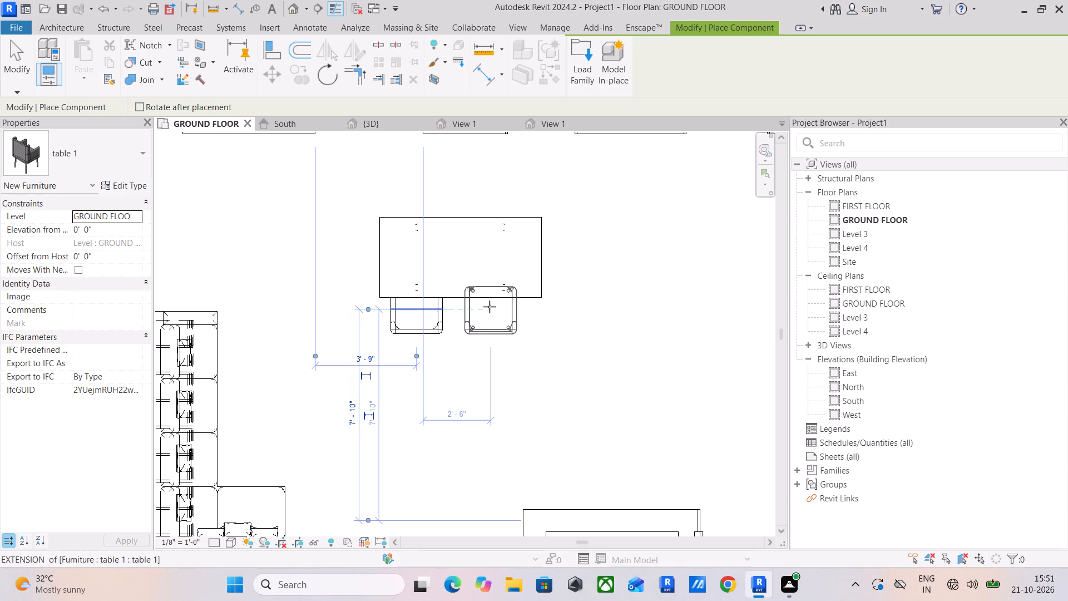
left_click(493, 307)
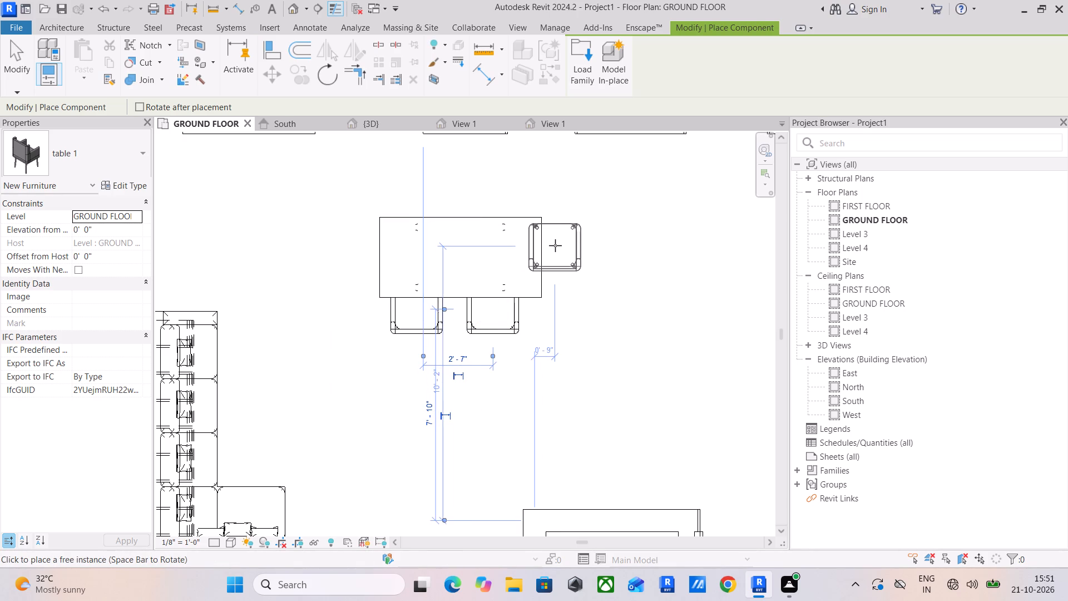
key("space")
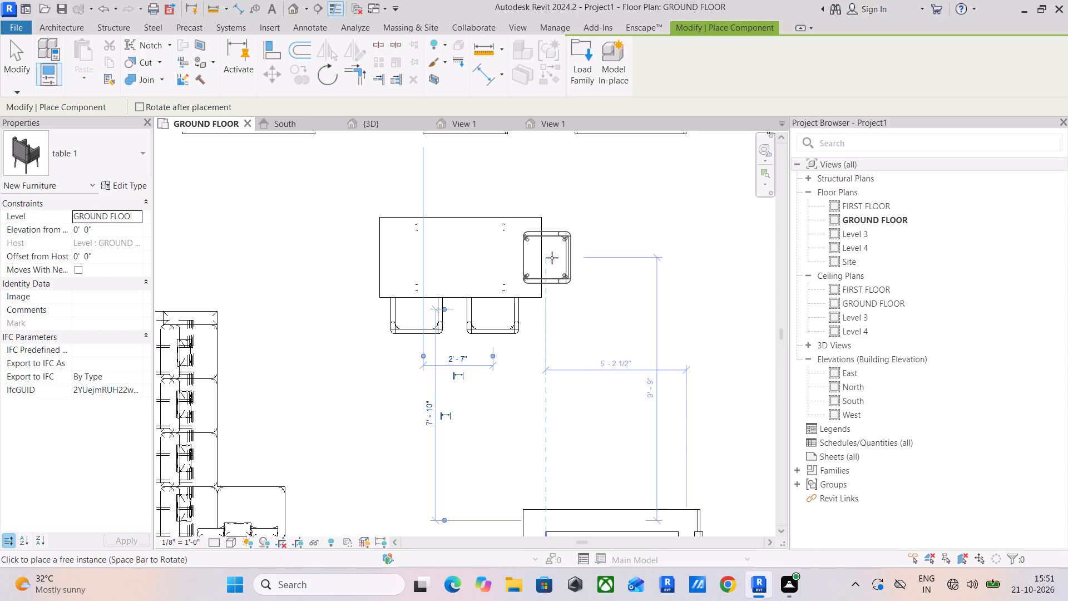
left_click(552, 258)
key("Escape")
key("Escape")
key("Escape")
Mirror the chair at the table's right end to the opposite end about a drawn vertical axis through the table's centre.
left_click(566, 251)
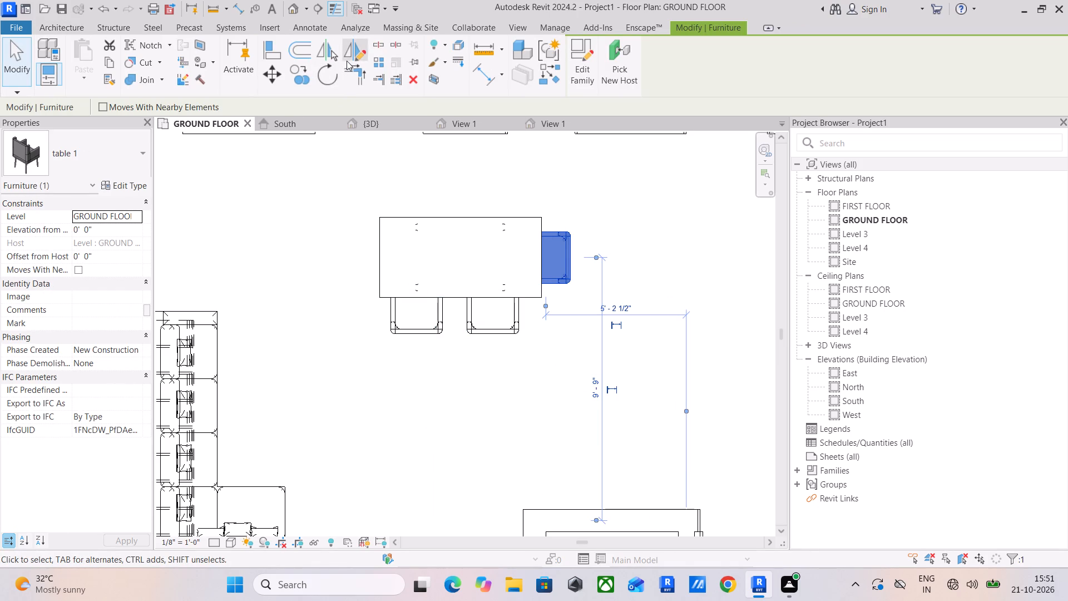
left_click(347, 60)
left_click(352, 51)
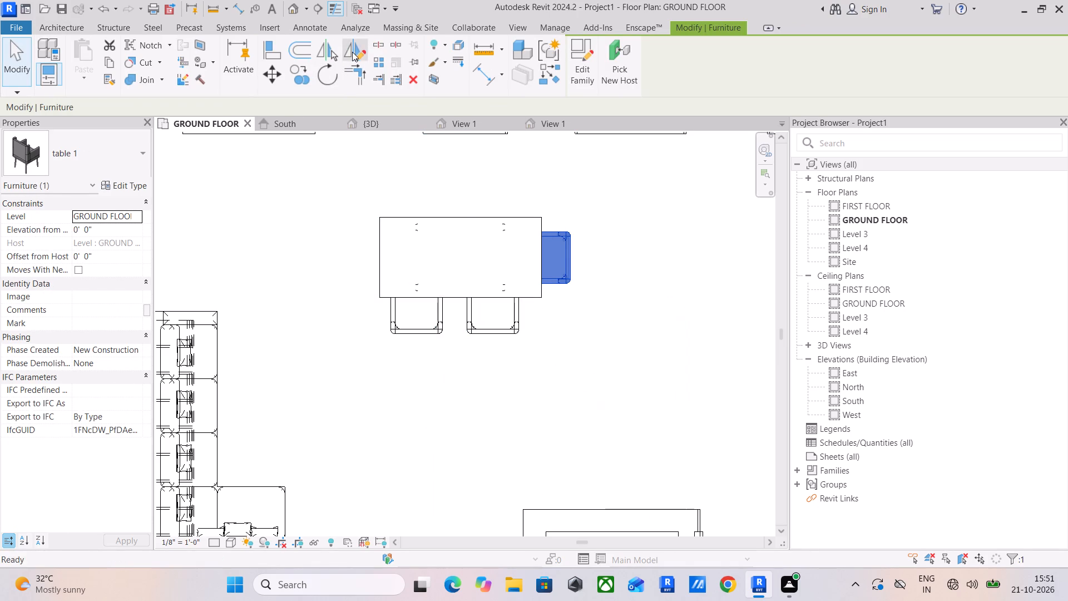
left_click(459, 216)
left_click(458, 183)
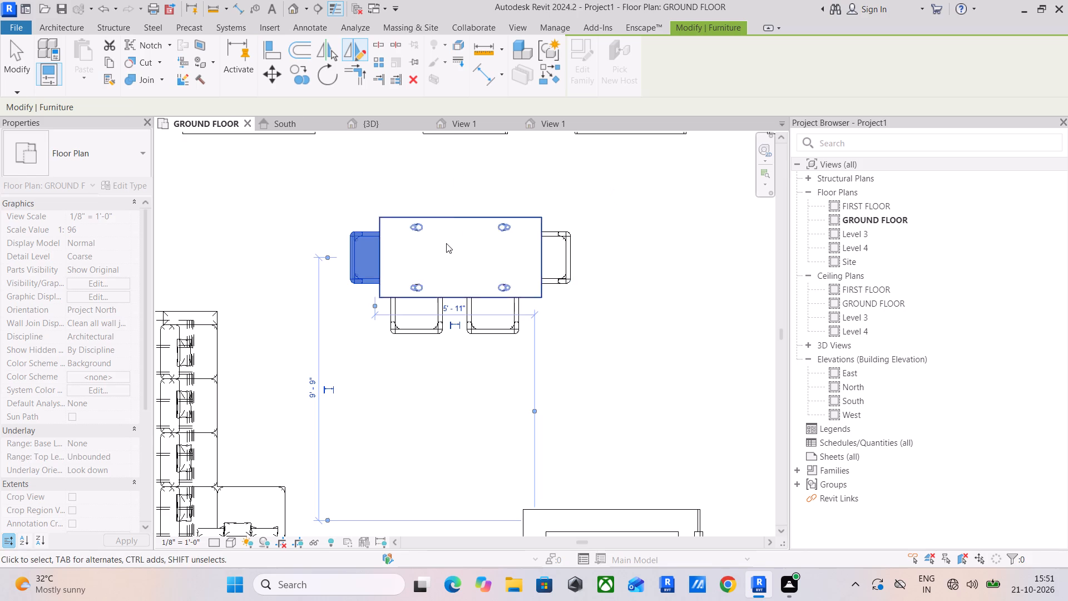
key("Escape")
key("Escape")
Mirror the two lower long-side chairs to the opposite long side about a drawn horizontal axis through the table's centre.
left_click_drag(564, 343, 377, 322)
left_click(362, 55)
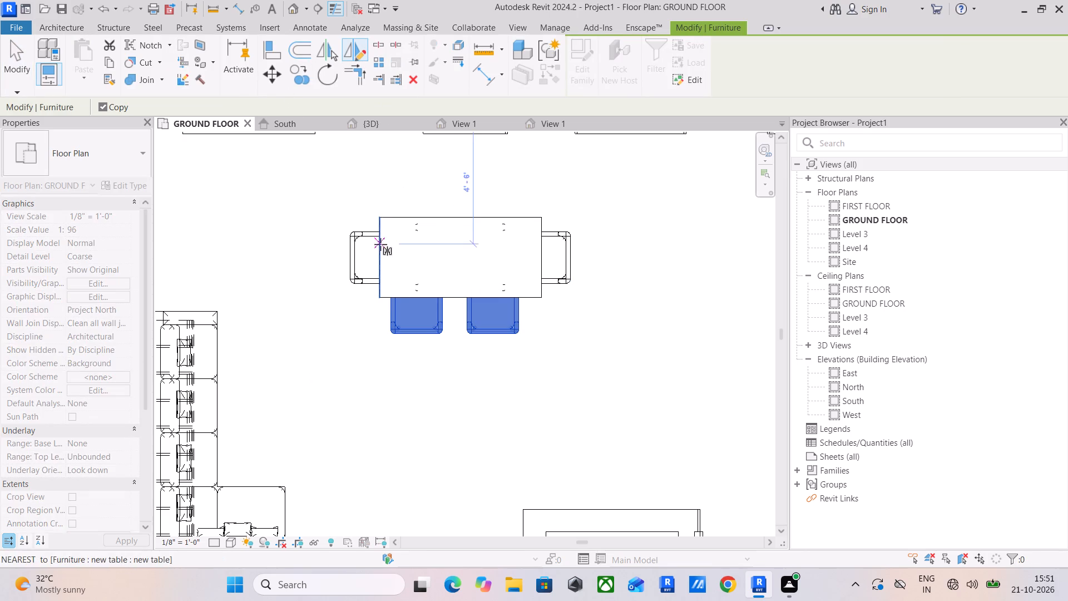
left_click(380, 254)
left_click(292, 256)
key("Escape")
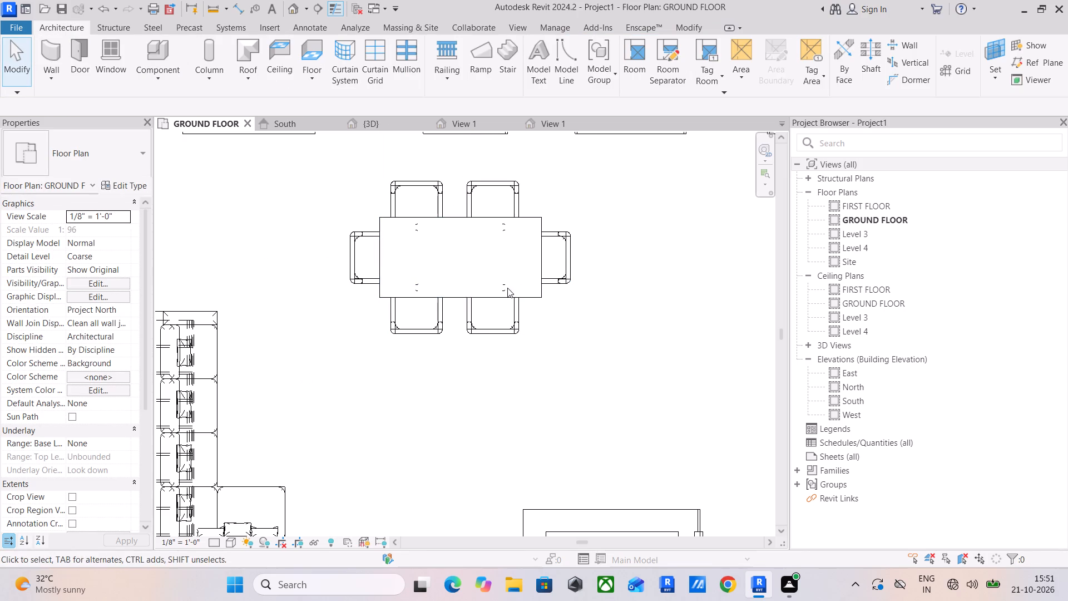
Examine the dining set's arrangement in plan and its position within the ground floor from several angles in 3D.
scroll(507, 288, "down", 2)
middle_click_drag(591, 333, 528, 333)
scroll(359, 210, "up", 2)
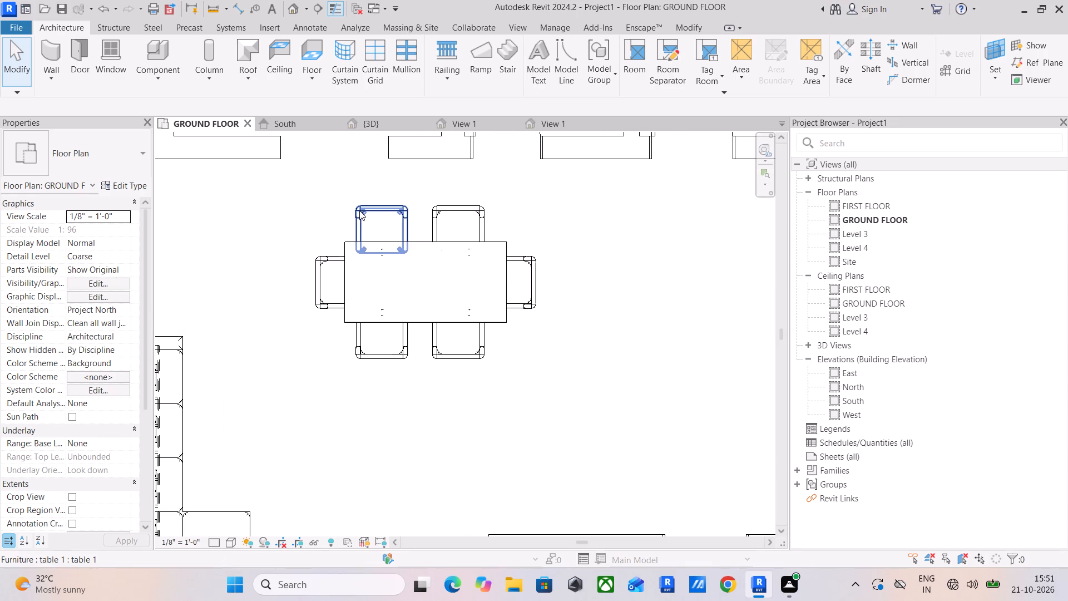
middle_click_drag(638, 347, 599, 358)
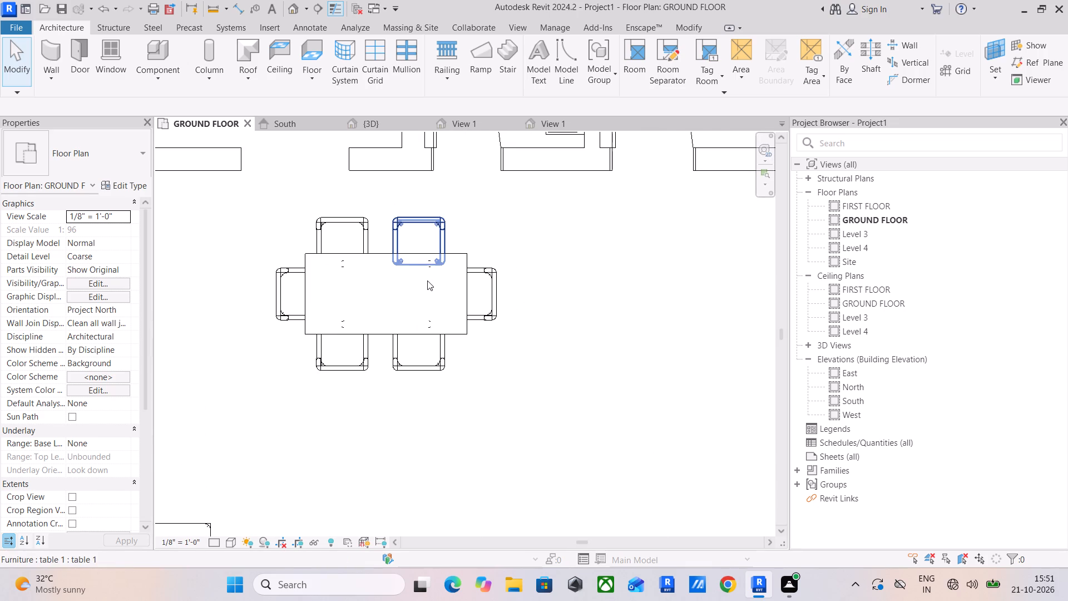
left_click(357, 120)
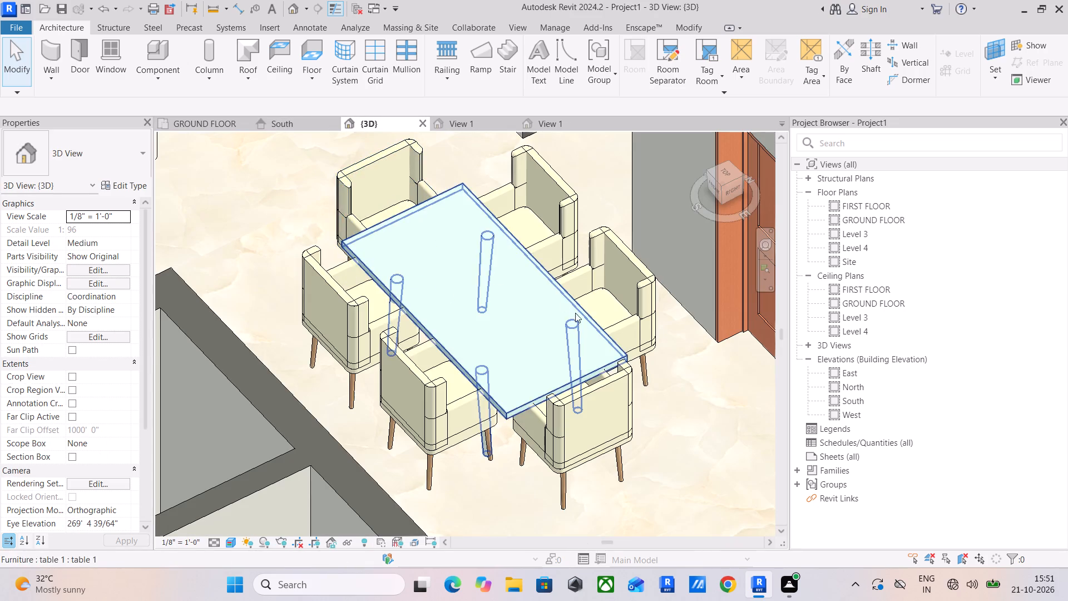
scroll(667, 343, "down", 4)
middle_click_drag(652, 334, 541, 230)
middle_click_drag(603, 249, 539, 258, "shift")
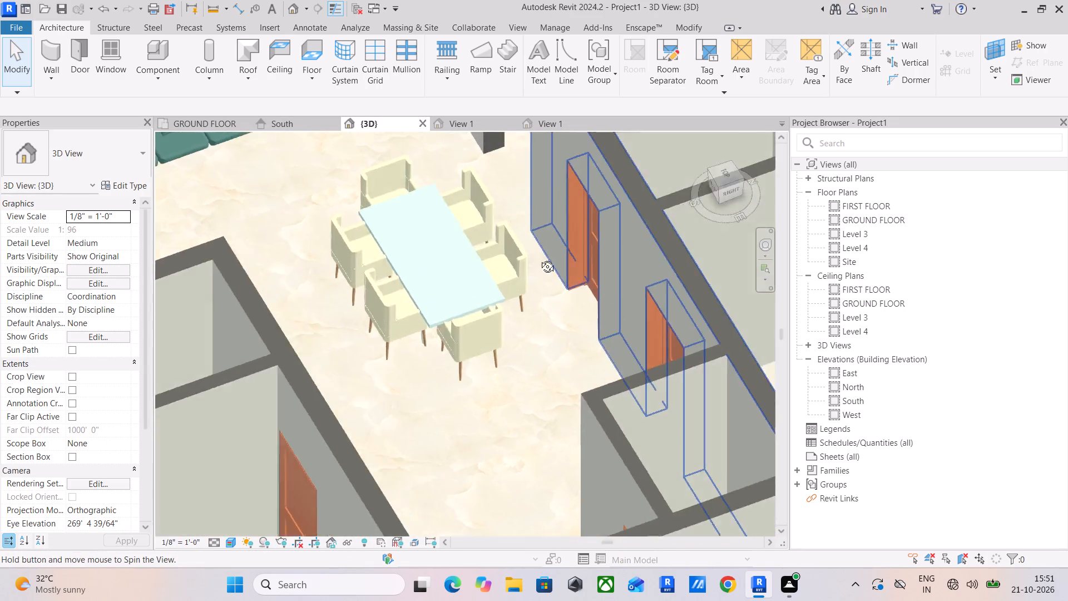
middle_click_drag(539, 258, 484, 240, "shift")
scroll(386, 243, "down", 4)
middle_click_drag(386, 247, 514, 237)
middle_click_drag(382, 278, 409, 317, "shift")
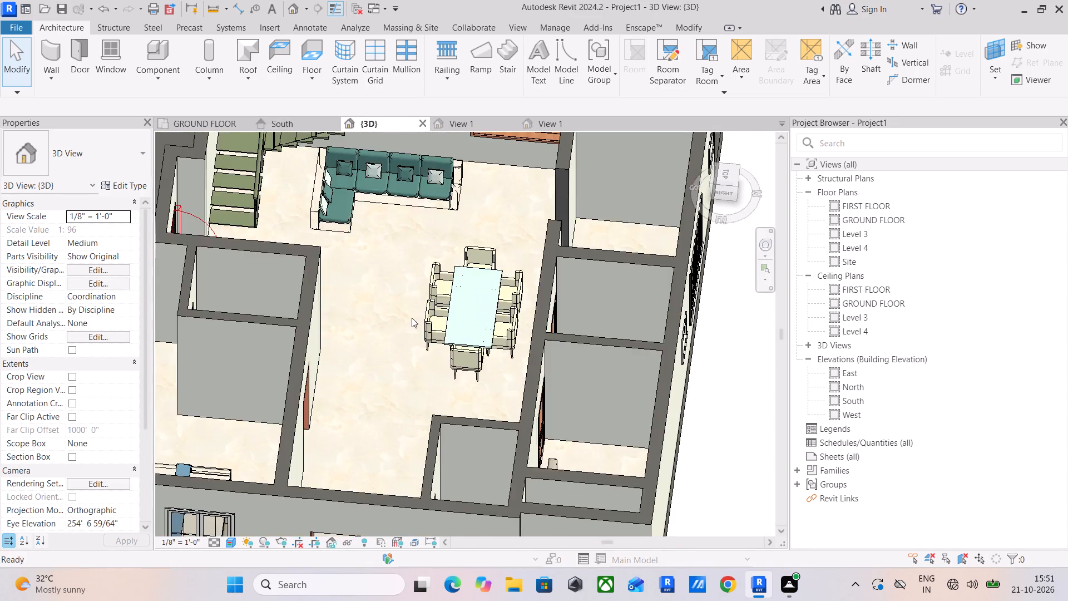
middle_click_drag(412, 312, 363, 244)
scroll(377, 295, "down", 3)
middle_click_drag(382, 300, 542, 298, "shift")
middle_click_drag(531, 259, 455, 344)
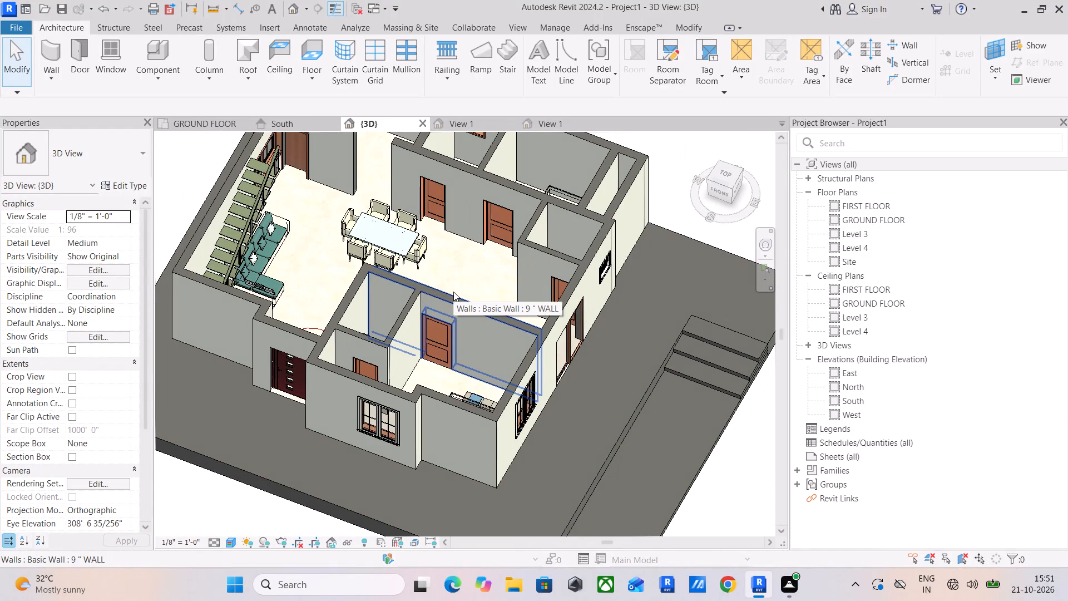
scroll(422, 328, "down", 2)
middle_click_drag(424, 328, 478, 380)
middle_click_drag(428, 366, 417, 399, "shift")
scroll(374, 277, "up", 3)
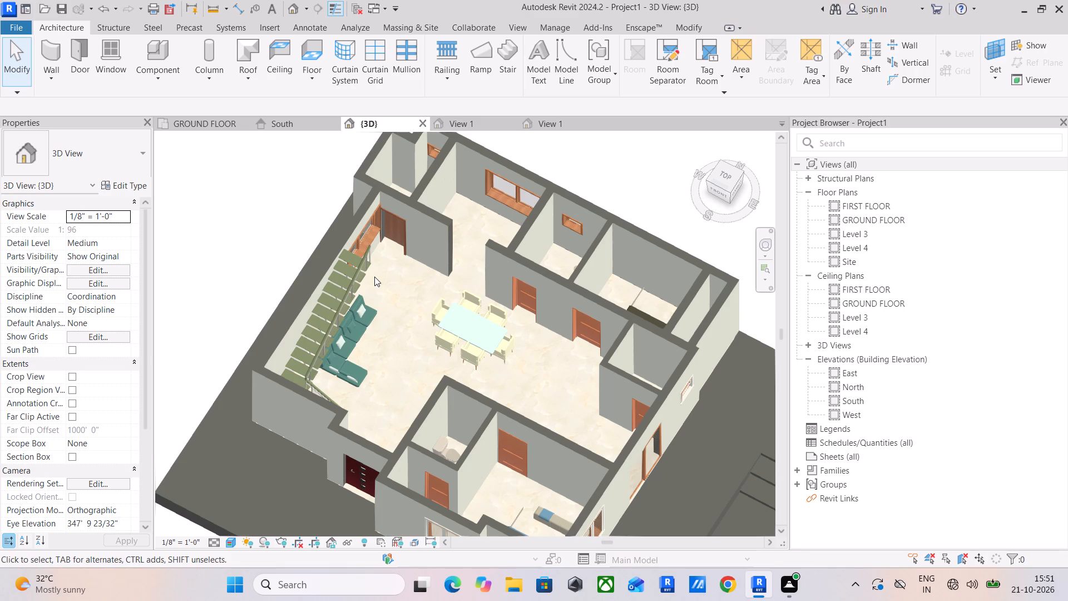
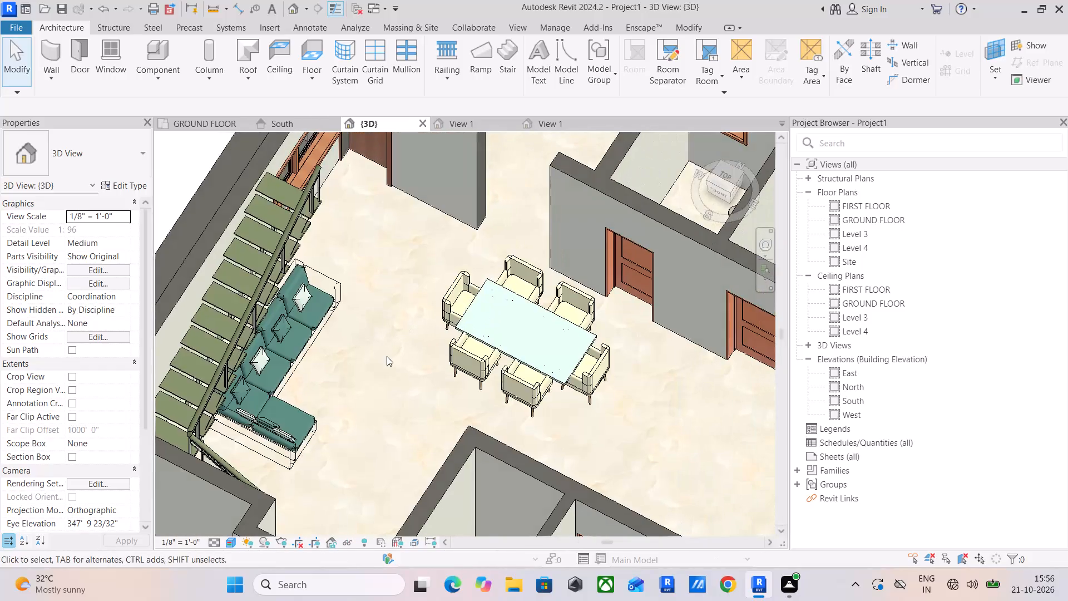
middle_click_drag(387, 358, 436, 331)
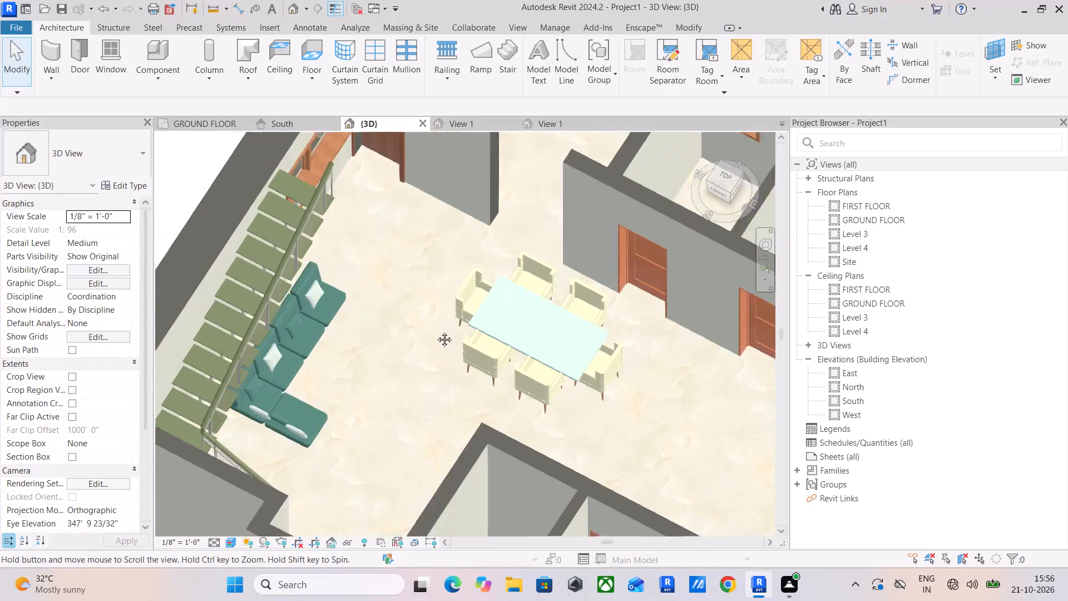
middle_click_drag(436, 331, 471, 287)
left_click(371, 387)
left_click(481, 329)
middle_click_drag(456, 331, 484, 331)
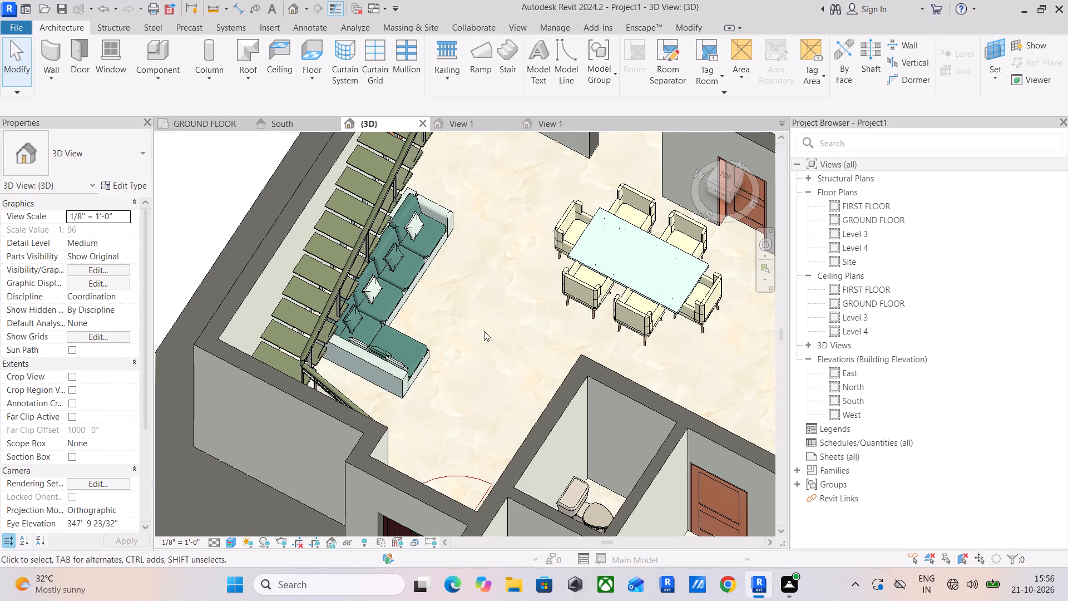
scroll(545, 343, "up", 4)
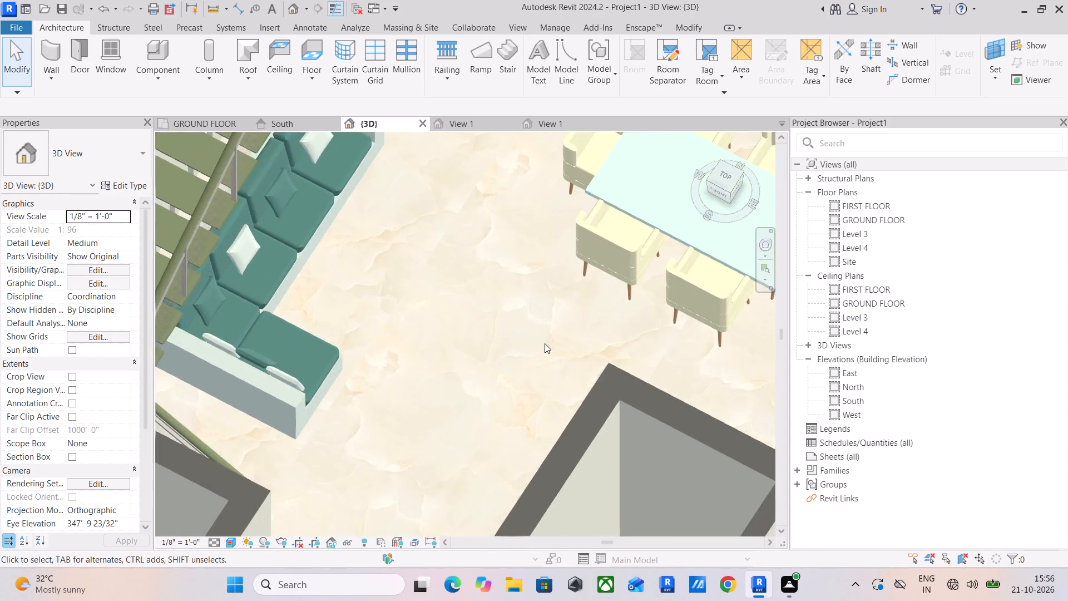
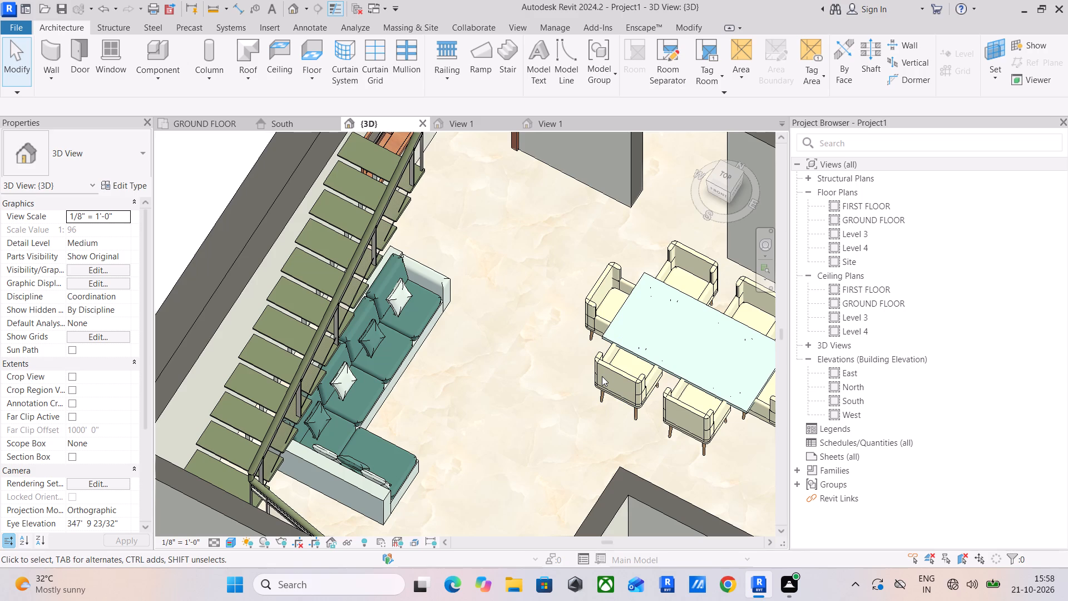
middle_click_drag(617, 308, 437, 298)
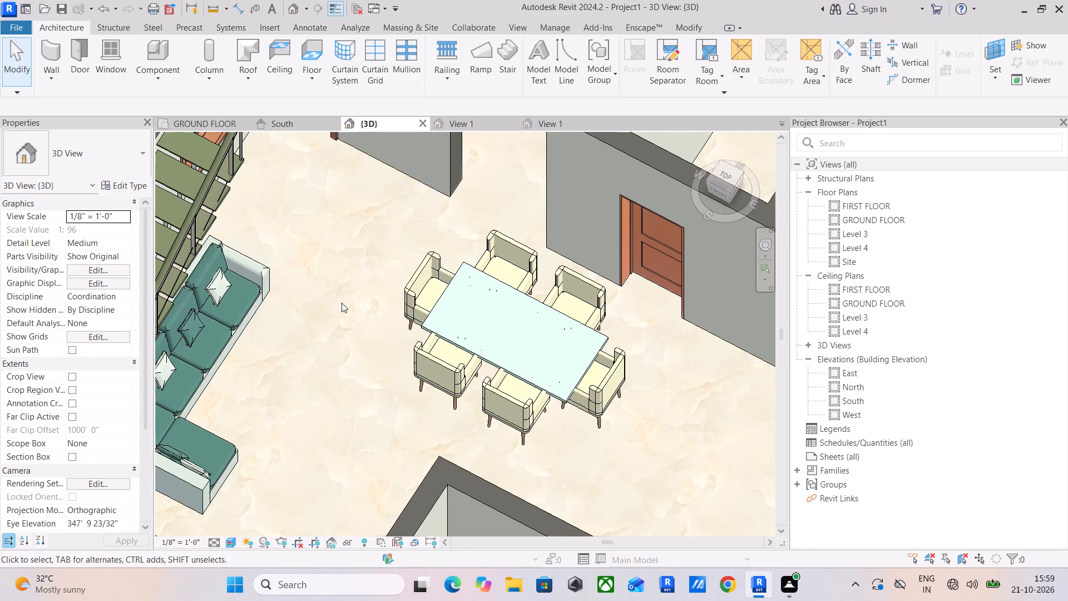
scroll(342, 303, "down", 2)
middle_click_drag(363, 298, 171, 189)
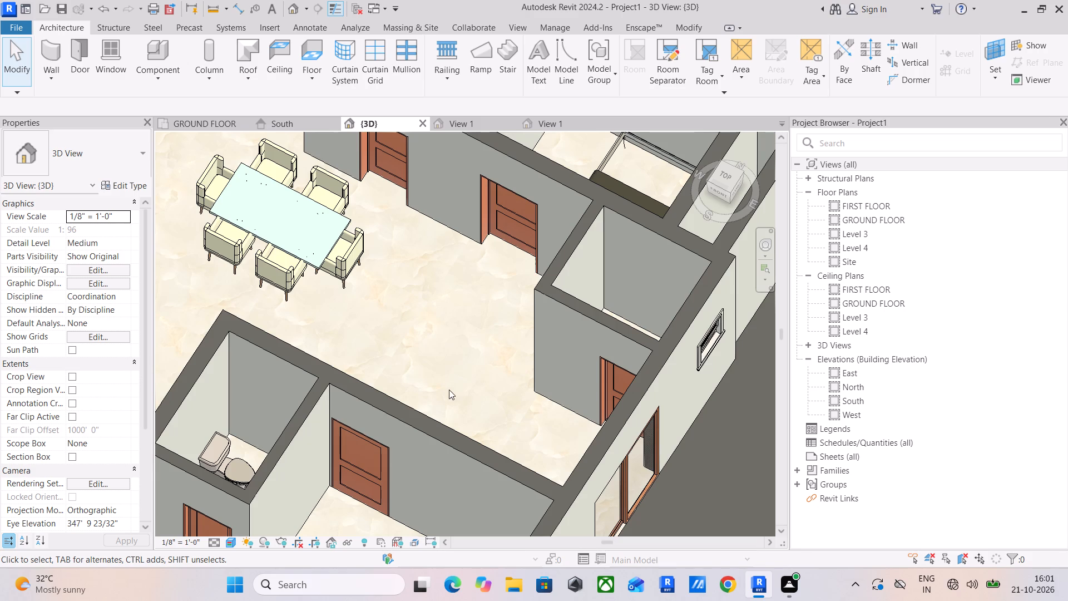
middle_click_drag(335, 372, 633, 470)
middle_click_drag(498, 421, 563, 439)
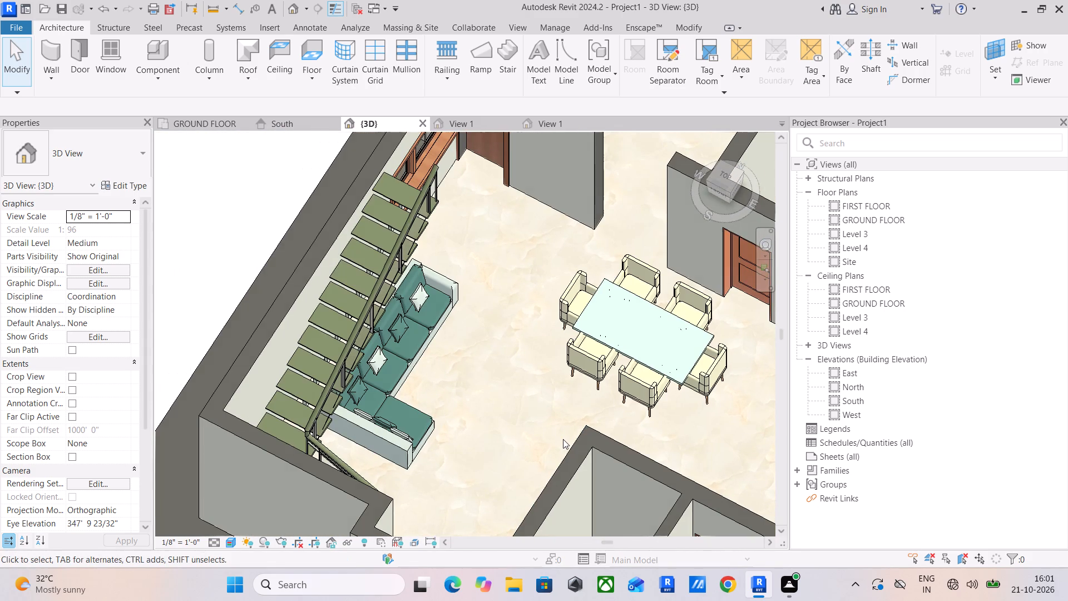
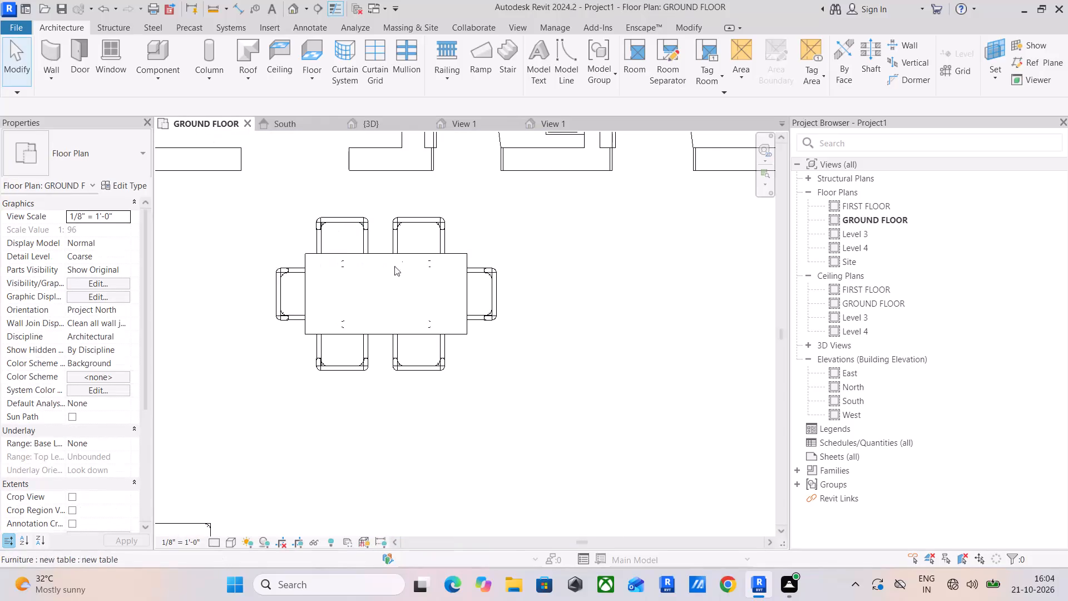
Start an in-place model and save the project as "residential building" in the revit proects folder.
middle_click_drag(415, 289, 489, 392)
scroll(518, 382, "down", 3)
middle_click_drag(532, 375, 558, 443)
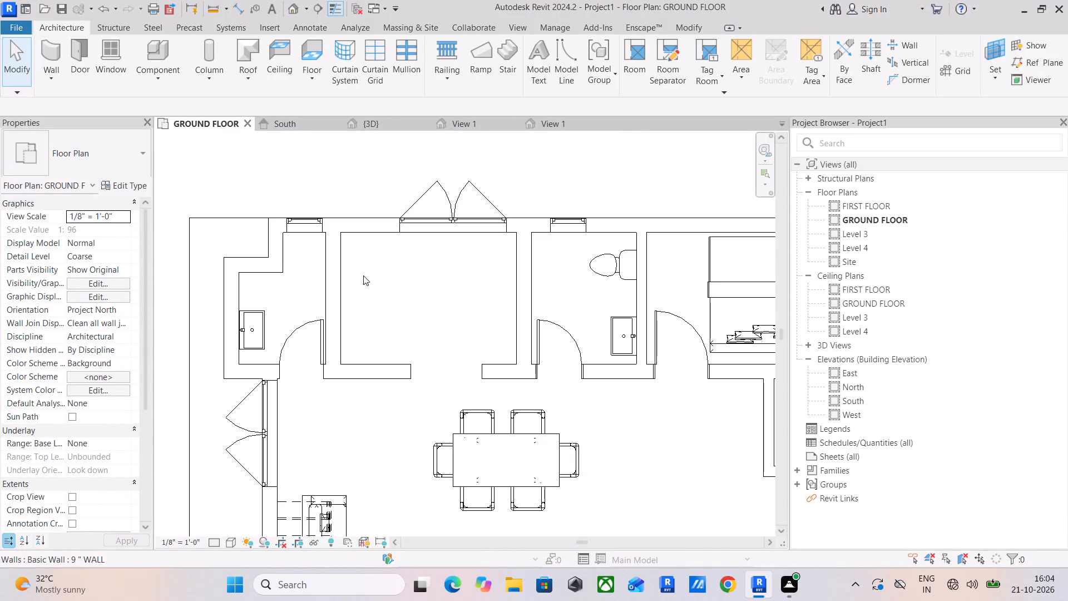
left_click(156, 72)
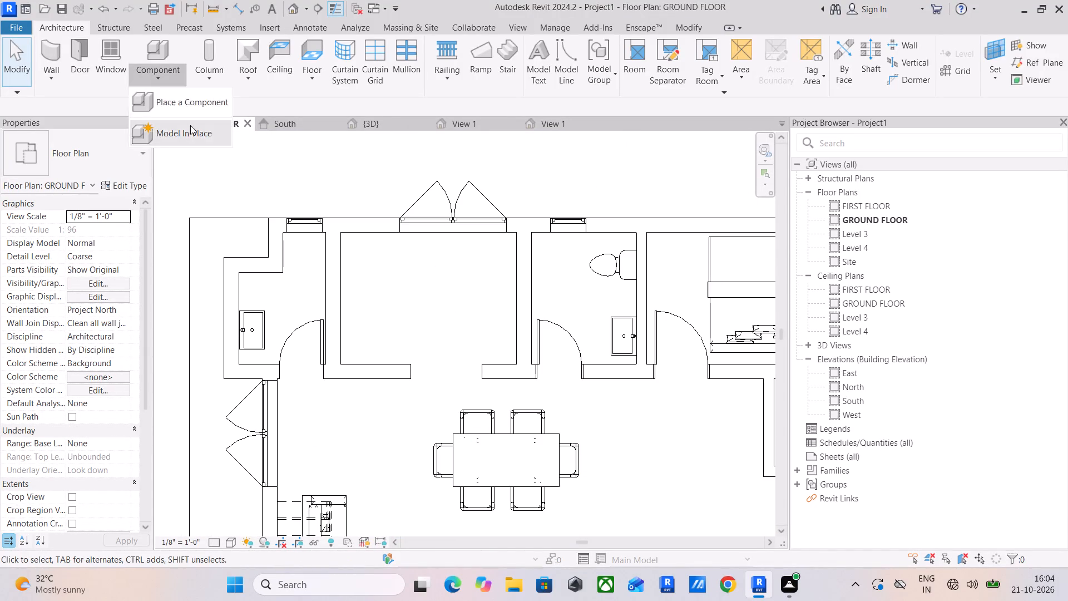
left_click(190, 125)
left_click(482, 249)
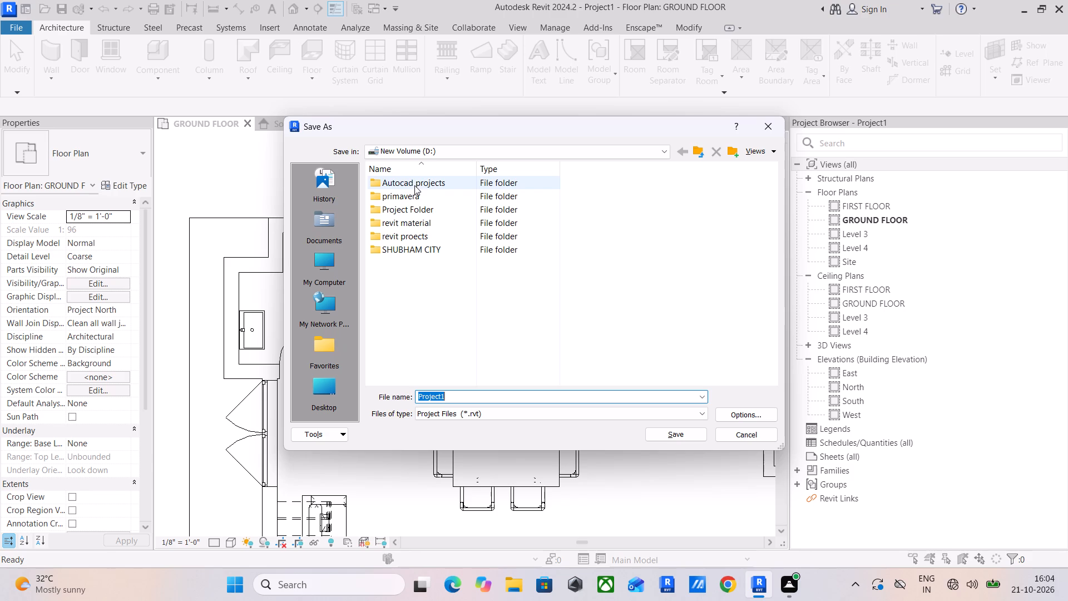
double_click(419, 231)
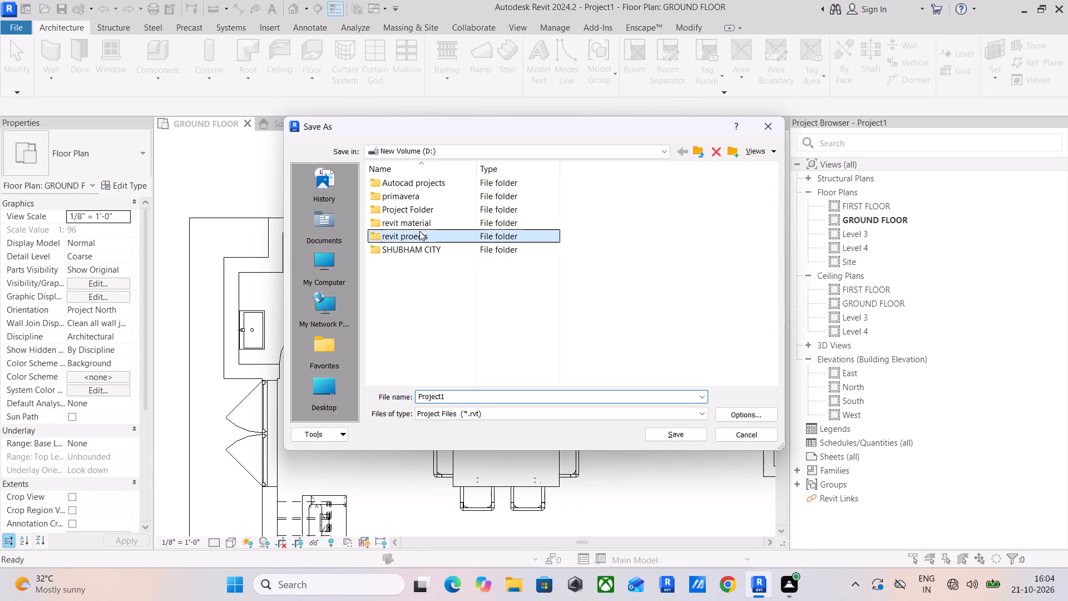
left_click(481, 397)
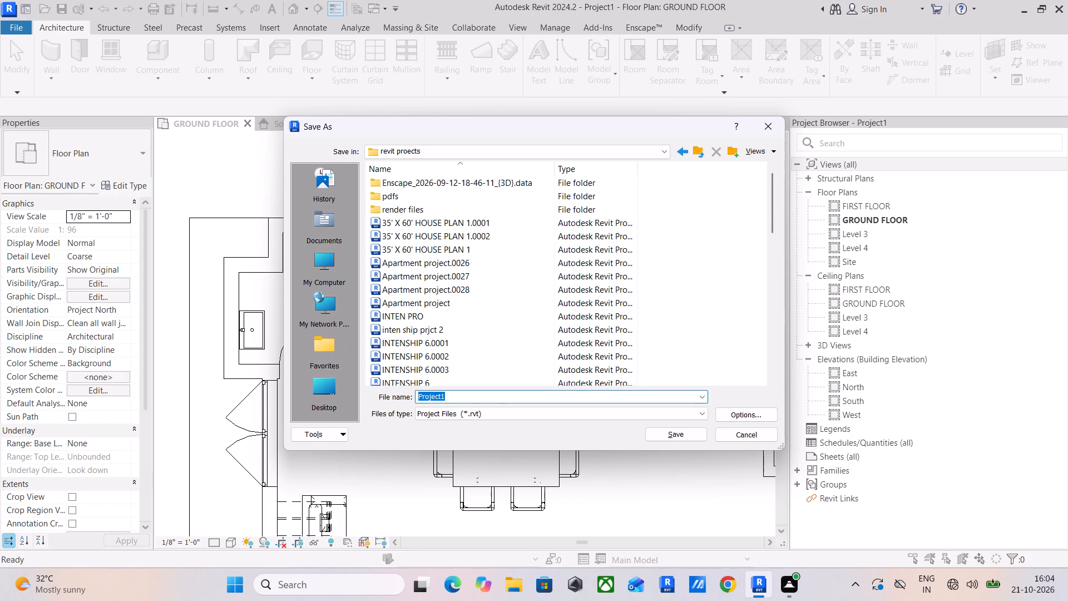
type("residential building")
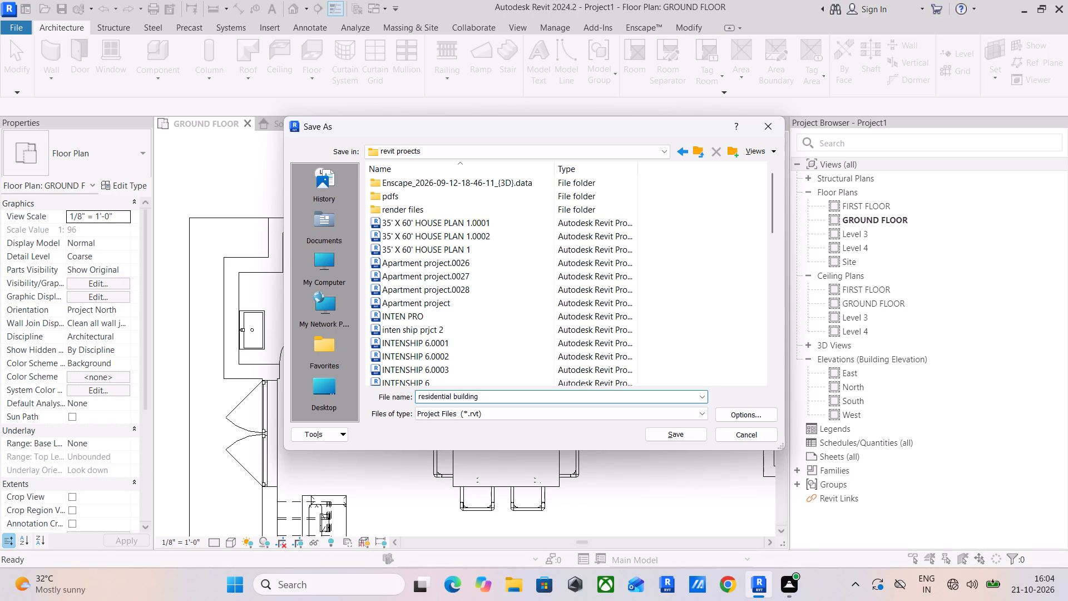
key("Return")
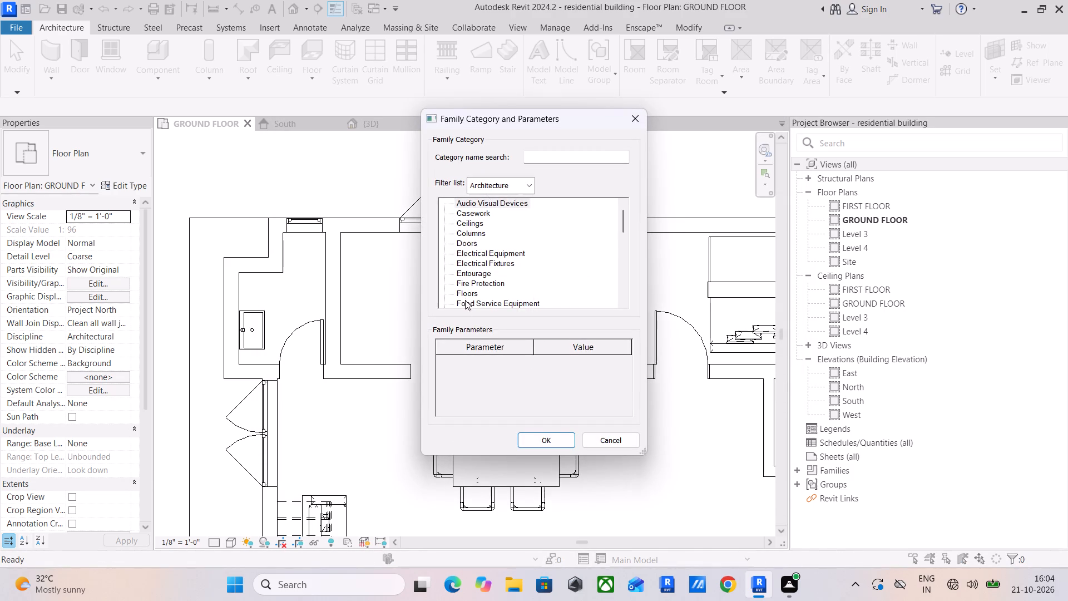
Set the in-place model's category to Generic Models and accept its default name.
scroll(450, 247, "down", 3)
scroll(480, 297, "down", 2)
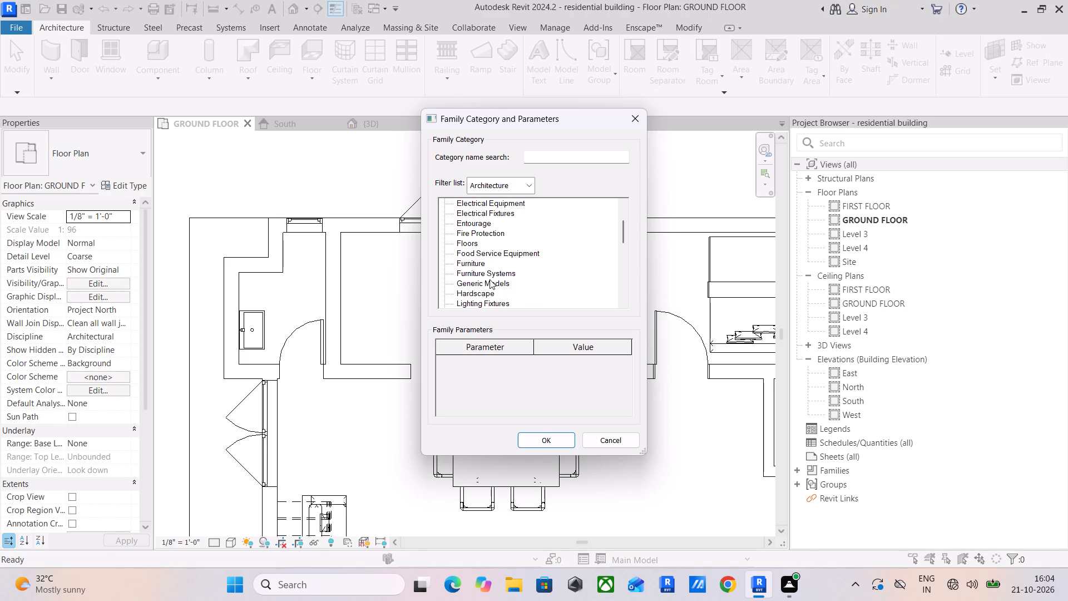
double_click(489, 279)
left_click(529, 313)
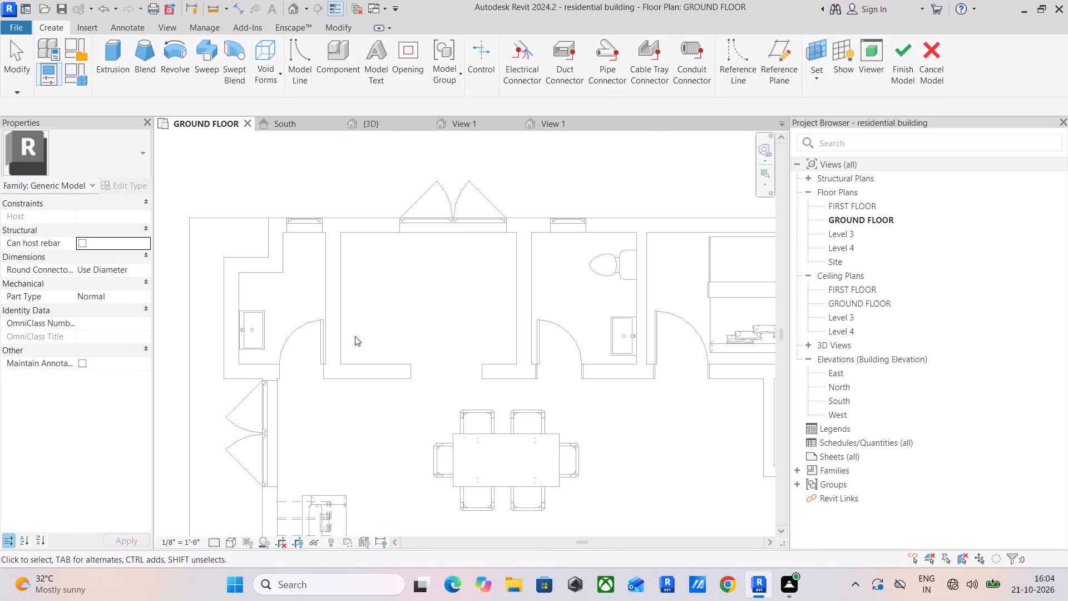
Begin an extrusion and sketch a rectangle about 2'-10" by 7'-5" along the west wall of the room north of the dining table.
scroll(332, 355, "up", 4)
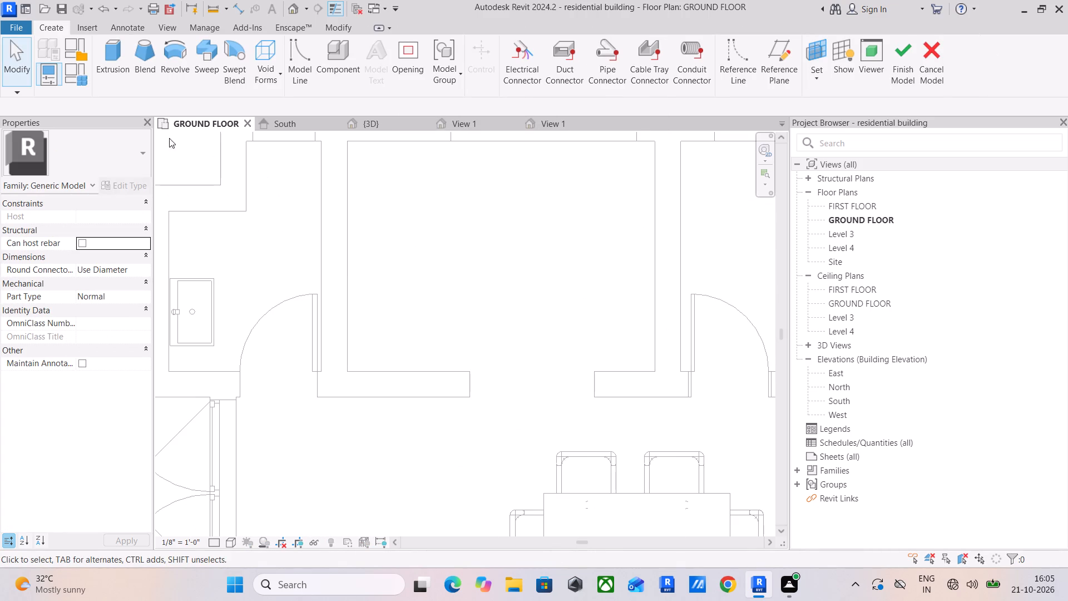
left_click(120, 69)
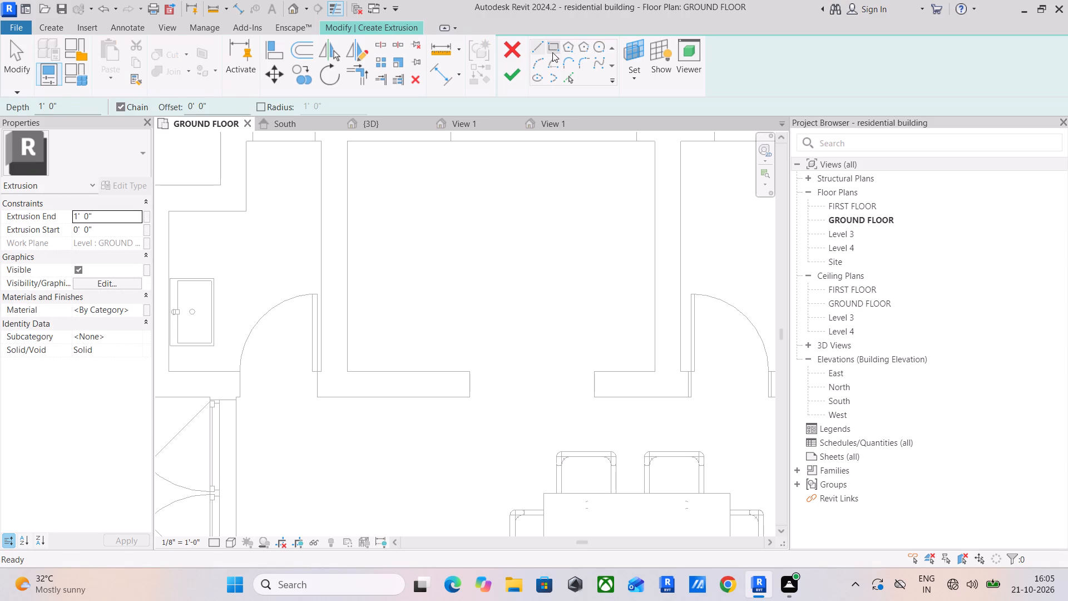
left_click_drag(550, 47, 550, 61)
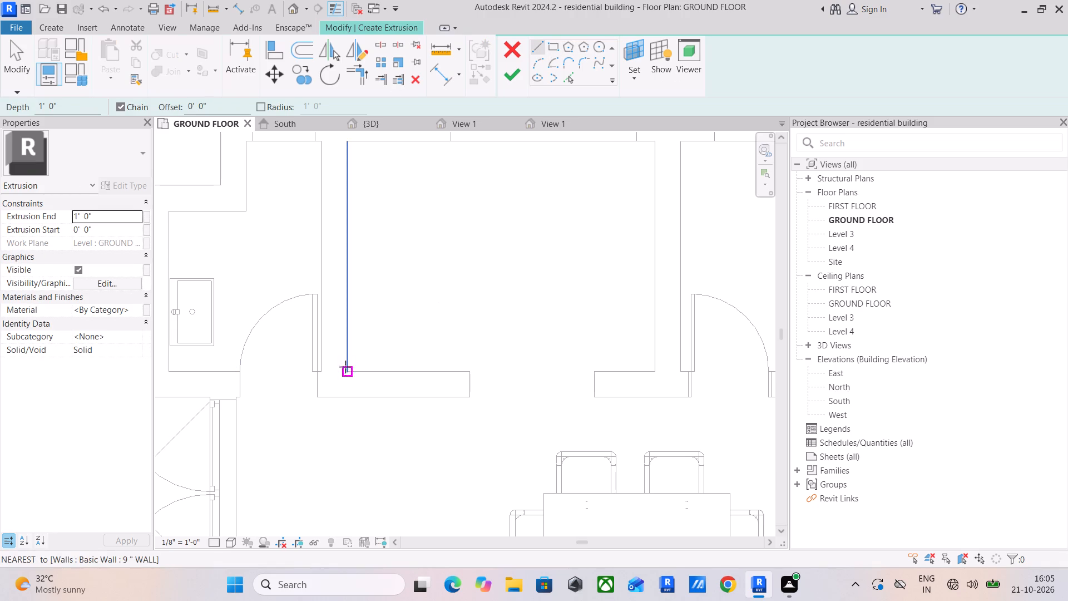
left_click_drag(345, 370, 352, 368)
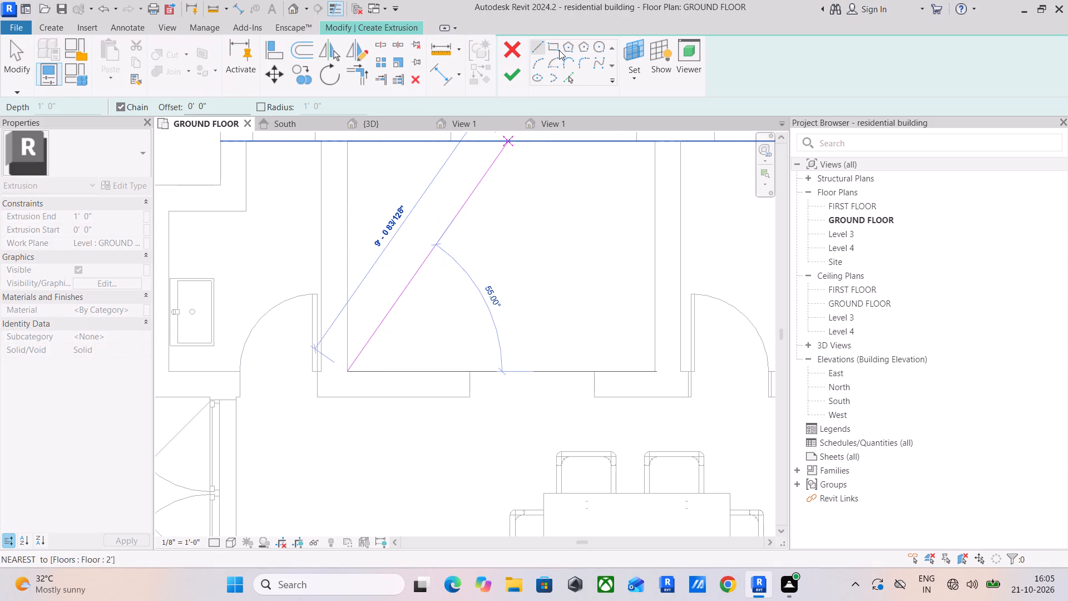
left_click(558, 50)
left_click(346, 371)
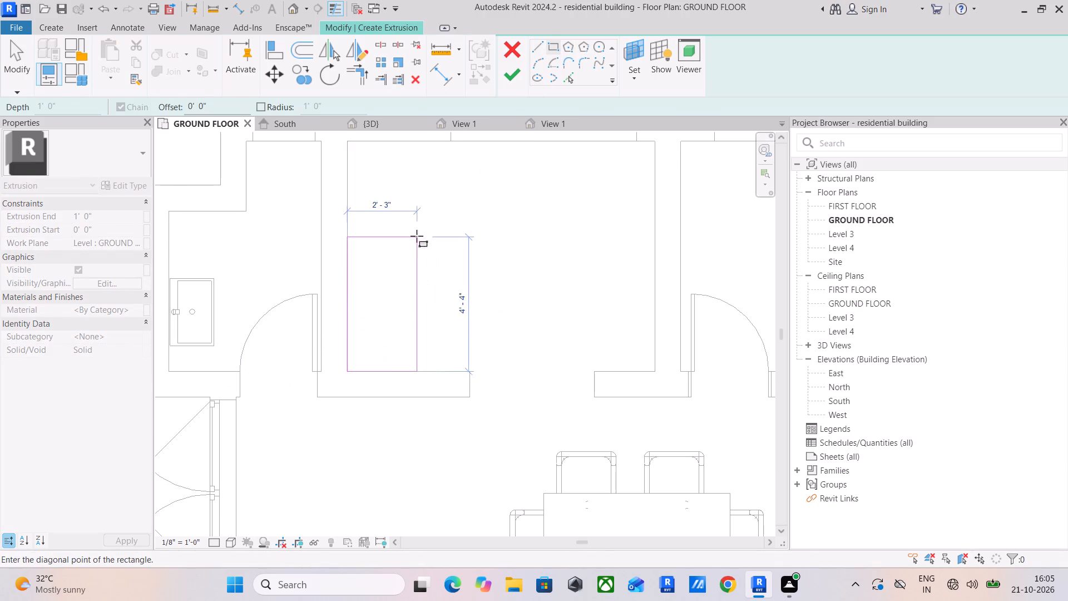
middle_click_drag(416, 237, 423, 386)
left_click(443, 290)
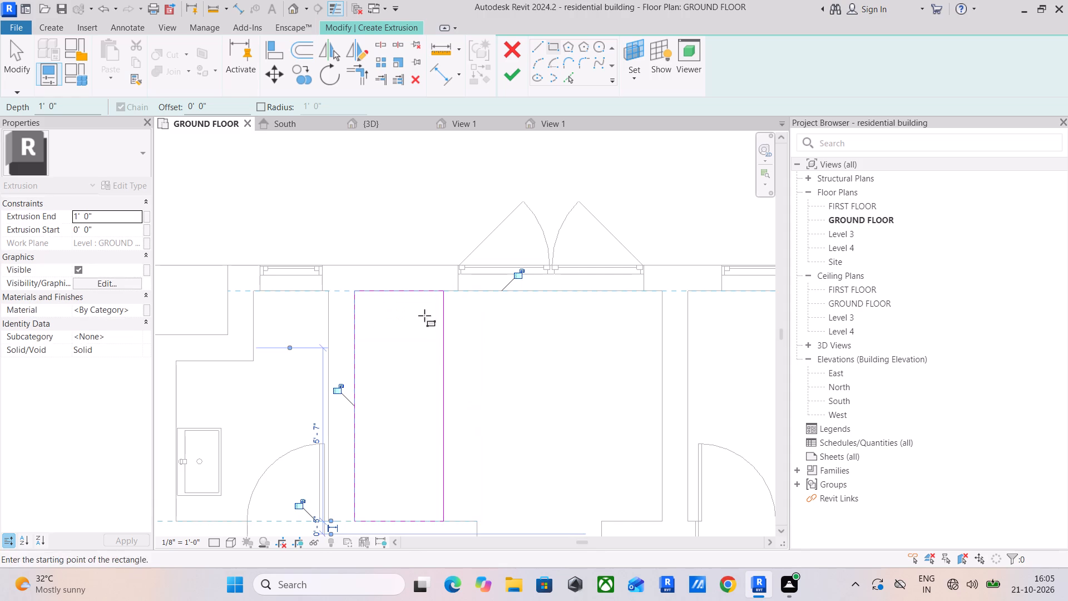
middle_click_drag(370, 478, 433, 418)
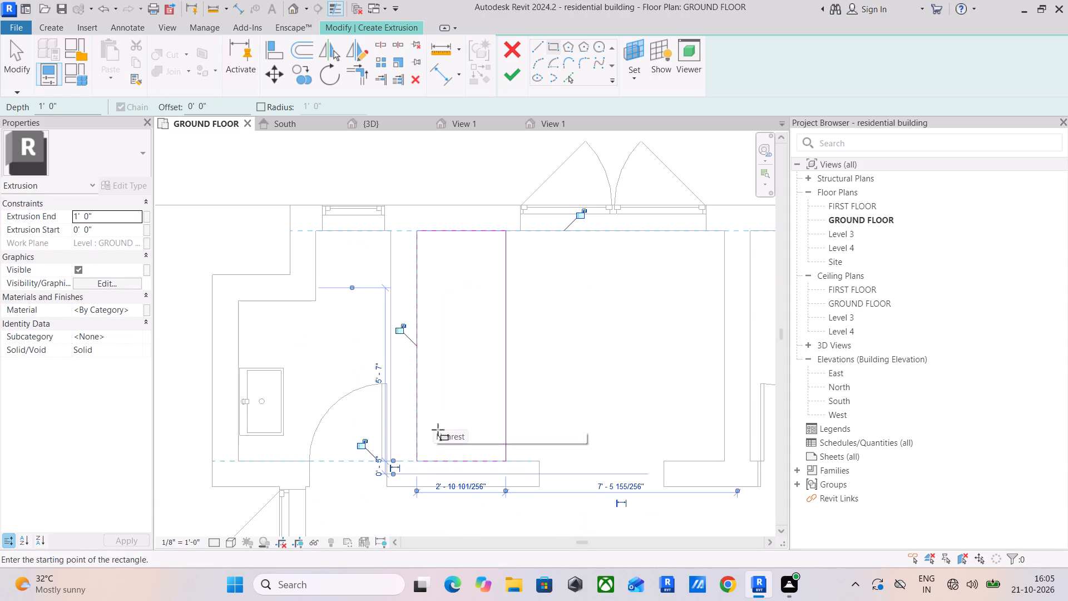
key("Escape")
key("Escape")
key("Escape")
Set the sketched rectangle's width to 2'.
left_click(510, 378)
left_click(461, 490)
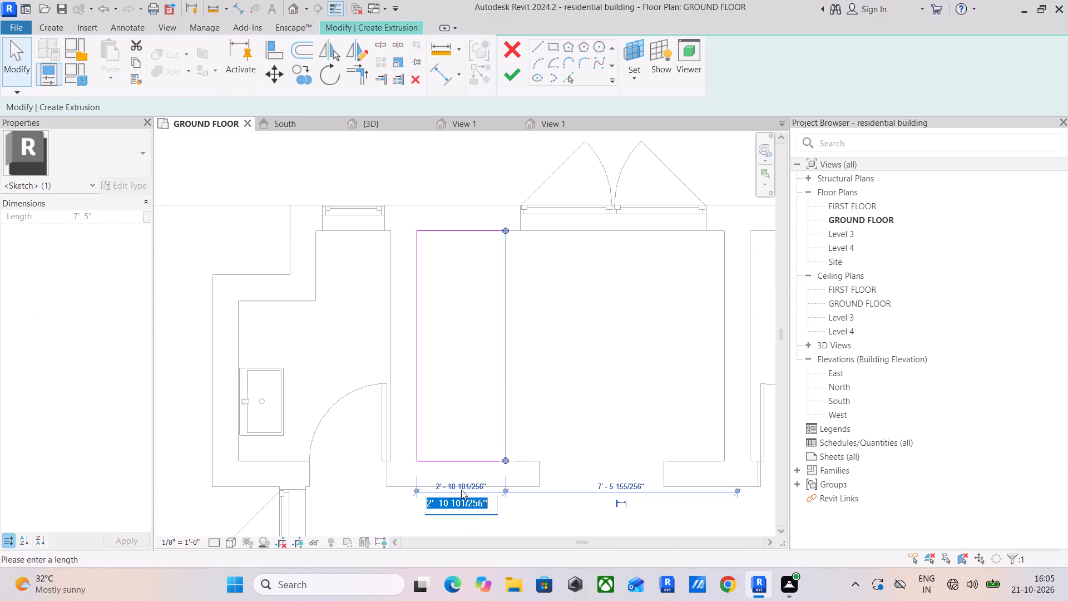
type("2'")
key("Return")
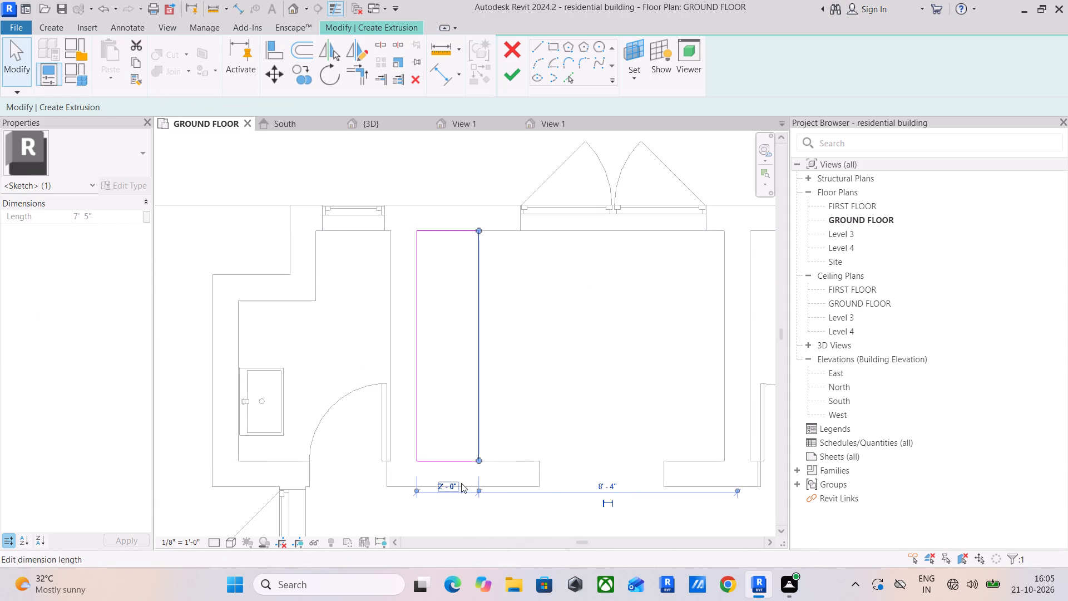
left_click(444, 489)
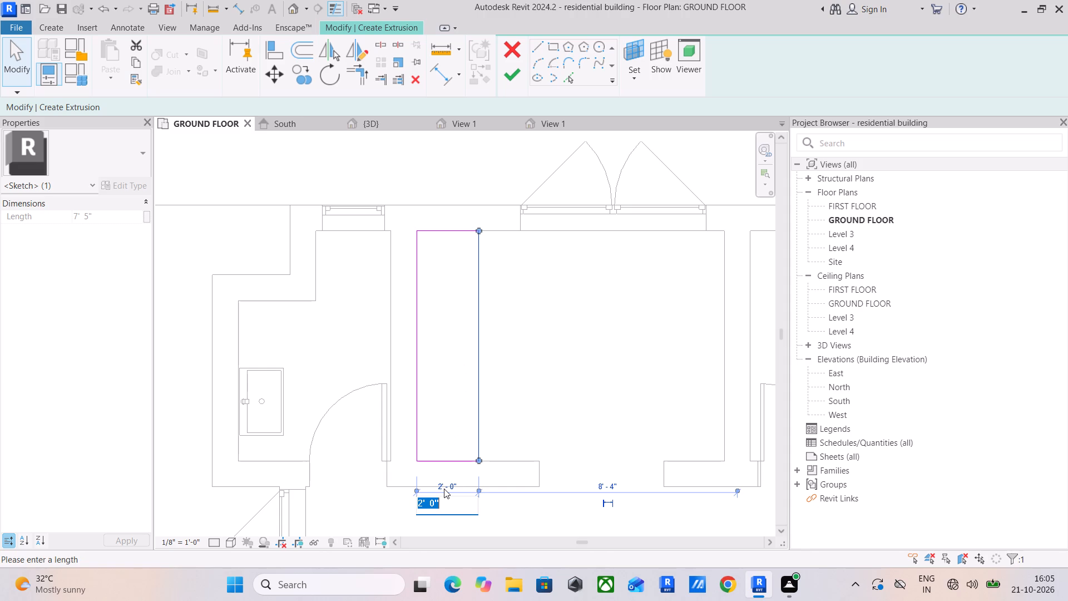
key("2")
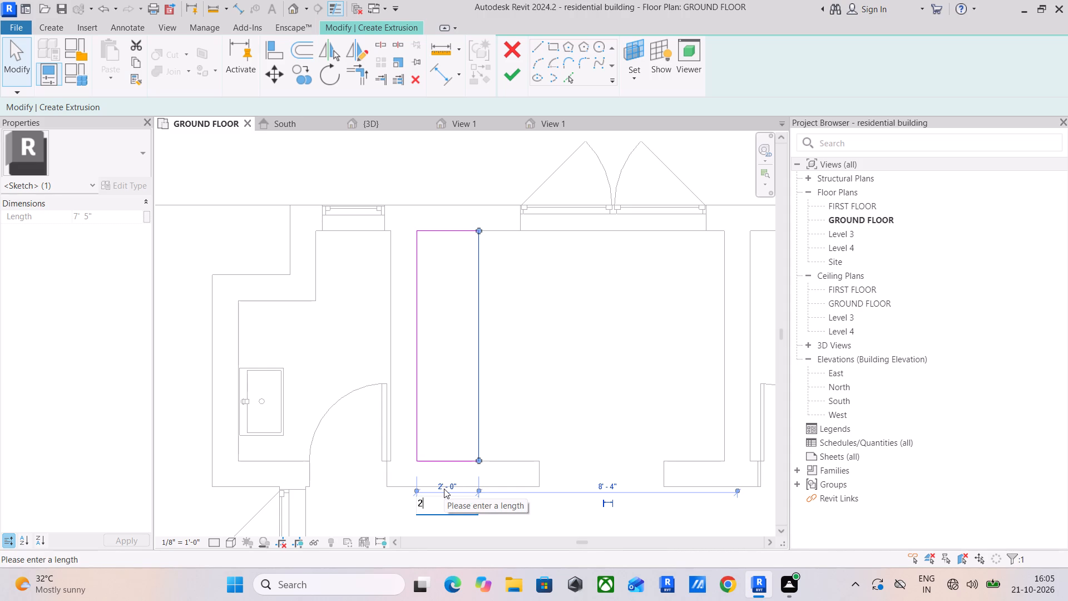
key("apostrophe")
key("Return")
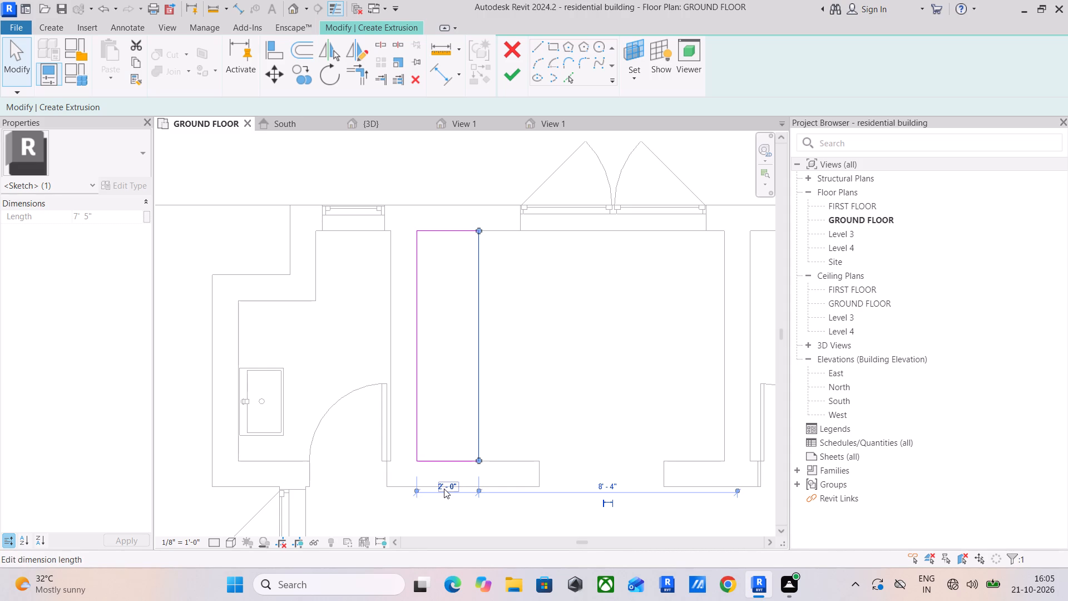
left_click(536, 298)
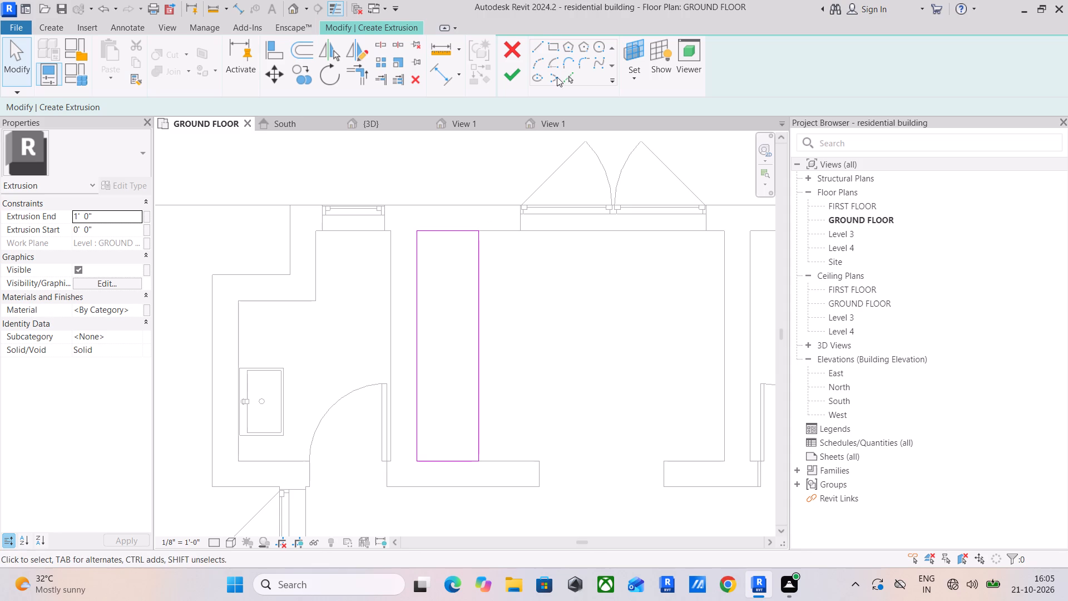
Sketch a 2' deep strip with lines along the north wall, from the rectangle's east edge to the room's east wall.
left_click(537, 44)
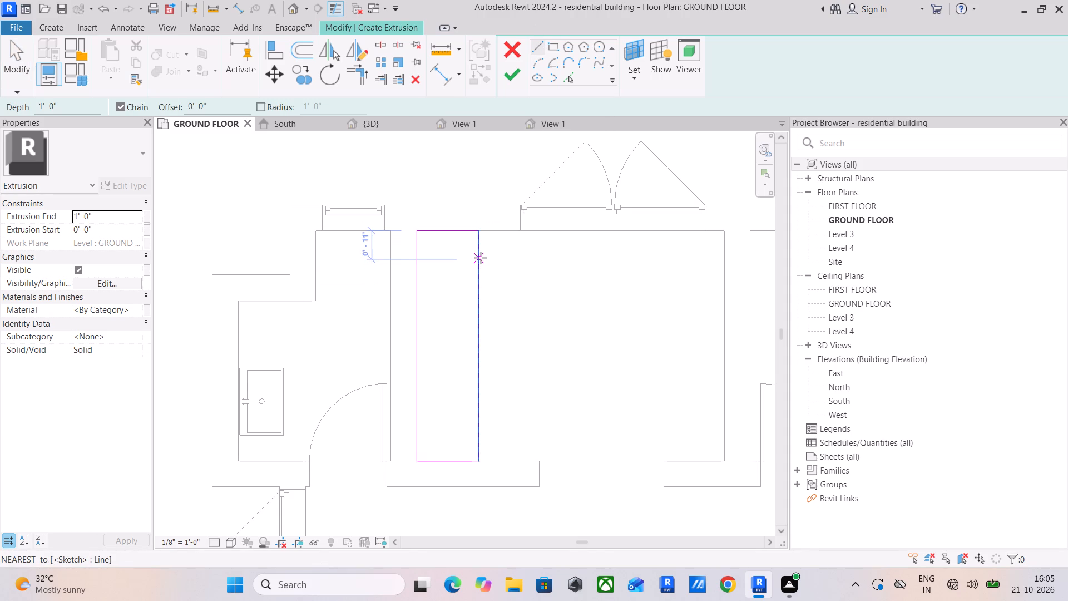
type("2'")
key("Return")
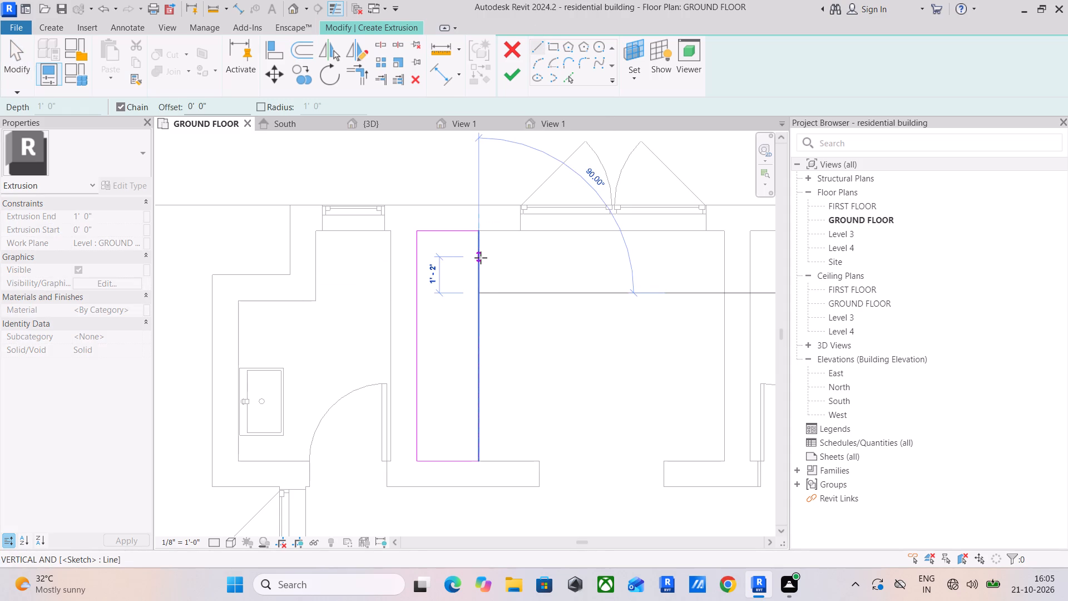
left_click(724, 293)
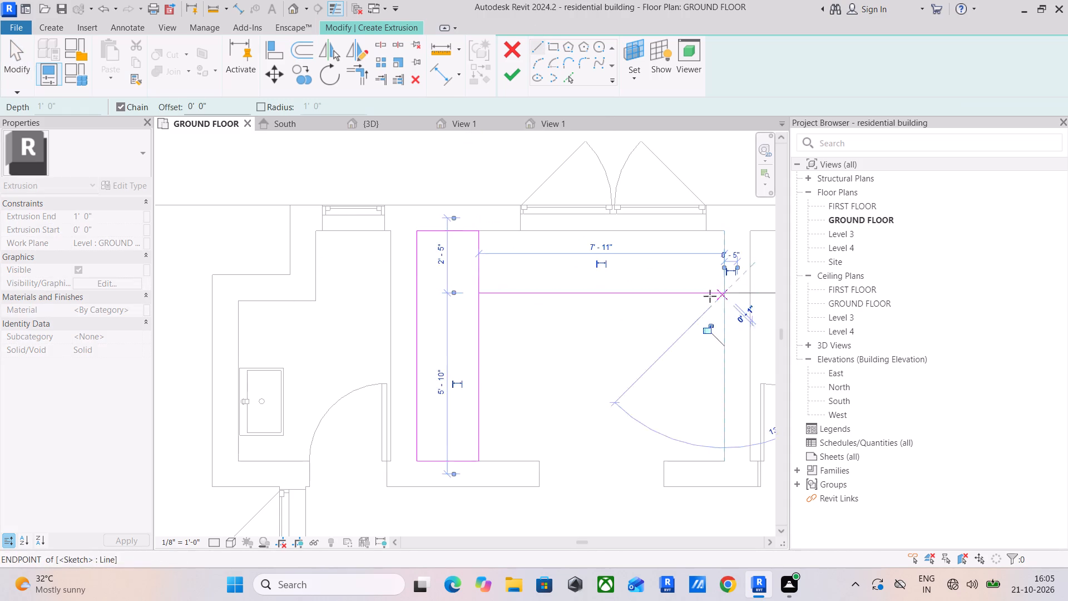
key("Escape")
left_click(724, 293)
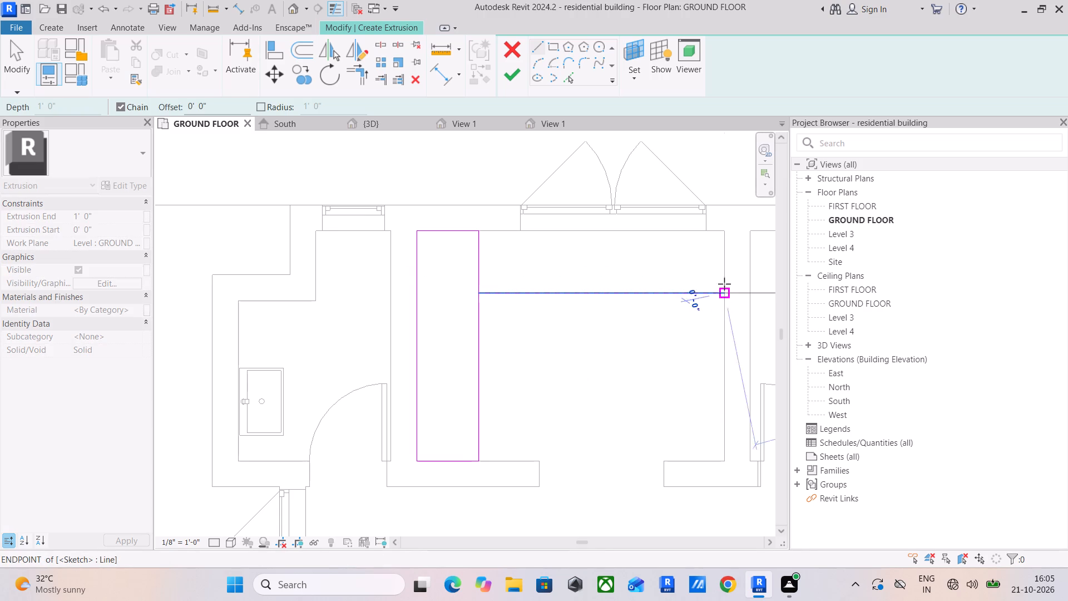
left_click(723, 230)
left_click(482, 230)
key("Escape")
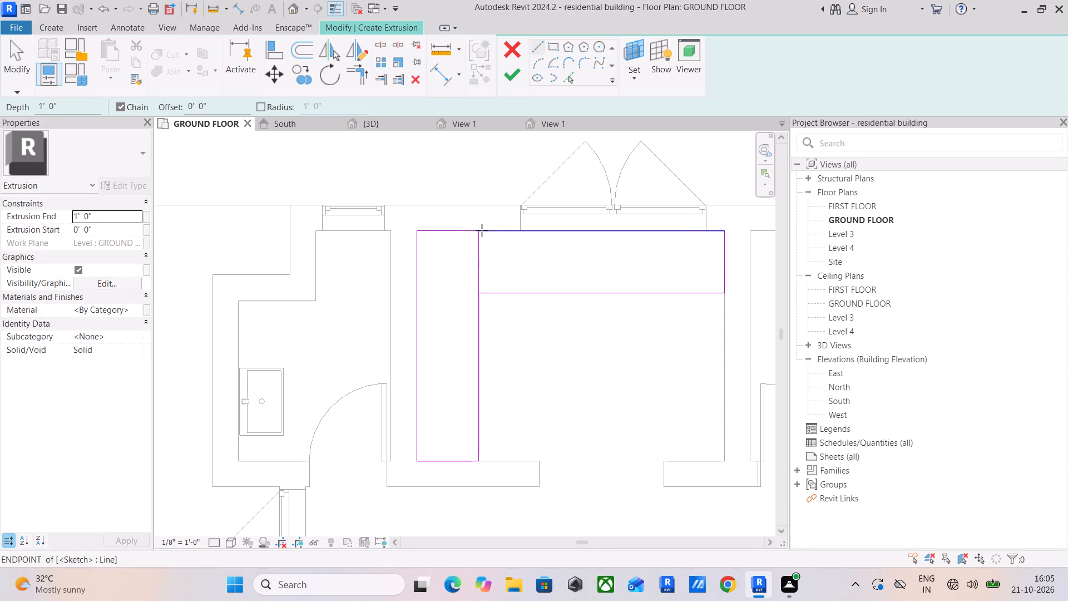
key("Escape")
Trim the two inner sketch lines to a corner so the outline forms a single L-shape.
left_click(365, 73)
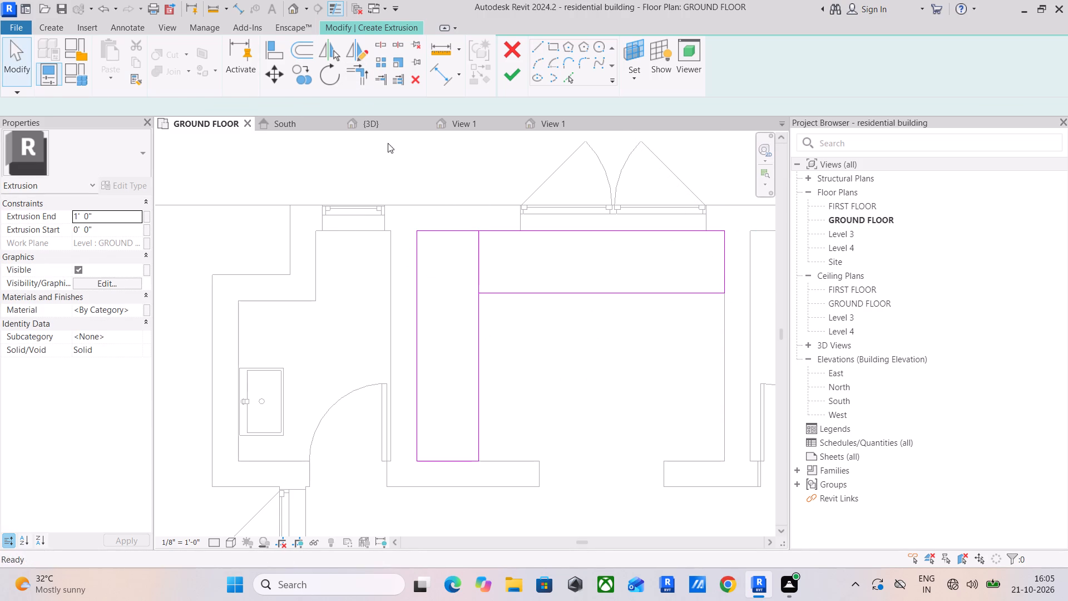
left_click(482, 333)
left_click(512, 297)
Set the extrusion start to 3' and the end to 3'2", and finish the L-shaped countertop extrusion.
scroll(497, 331, "down", 2)
middle_click_drag(497, 336, 465, 280)
middle_click_drag(513, 343, 516, 303)
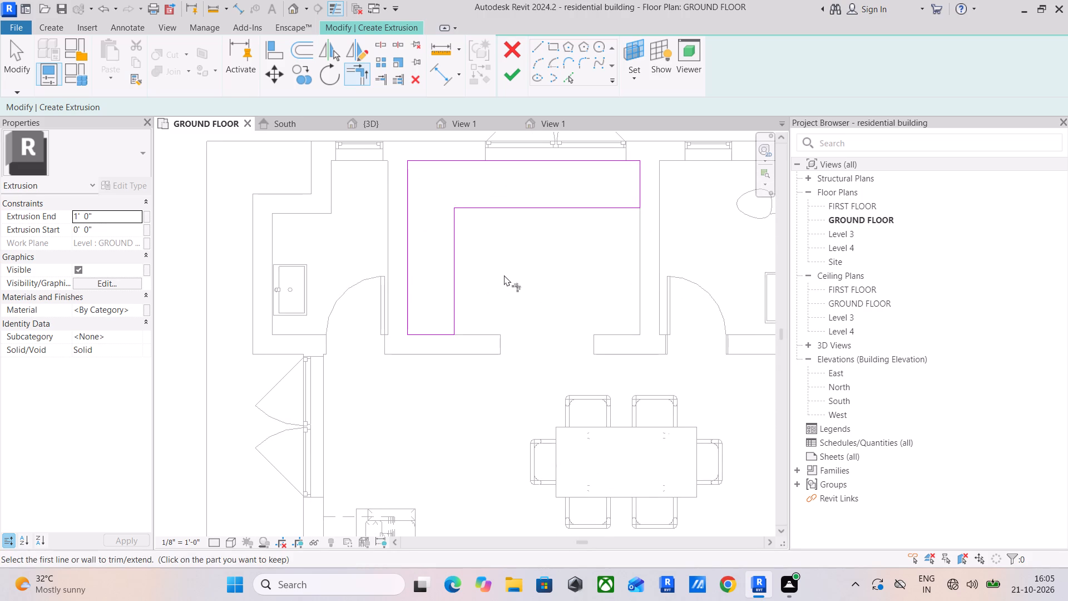
middle_click_drag(498, 262, 488, 339)
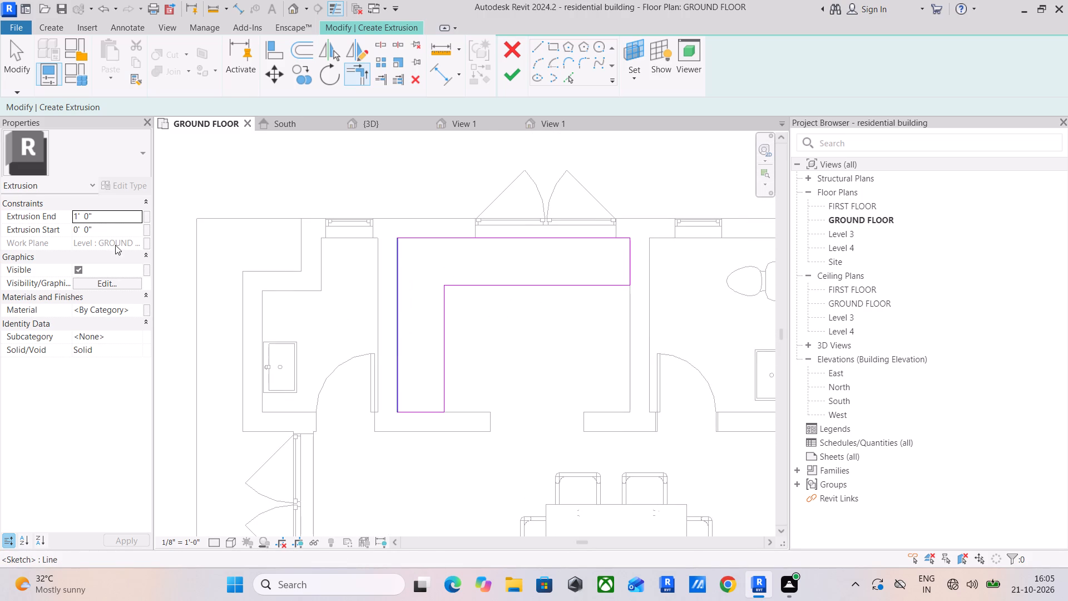
left_click(113, 226)
key("3")
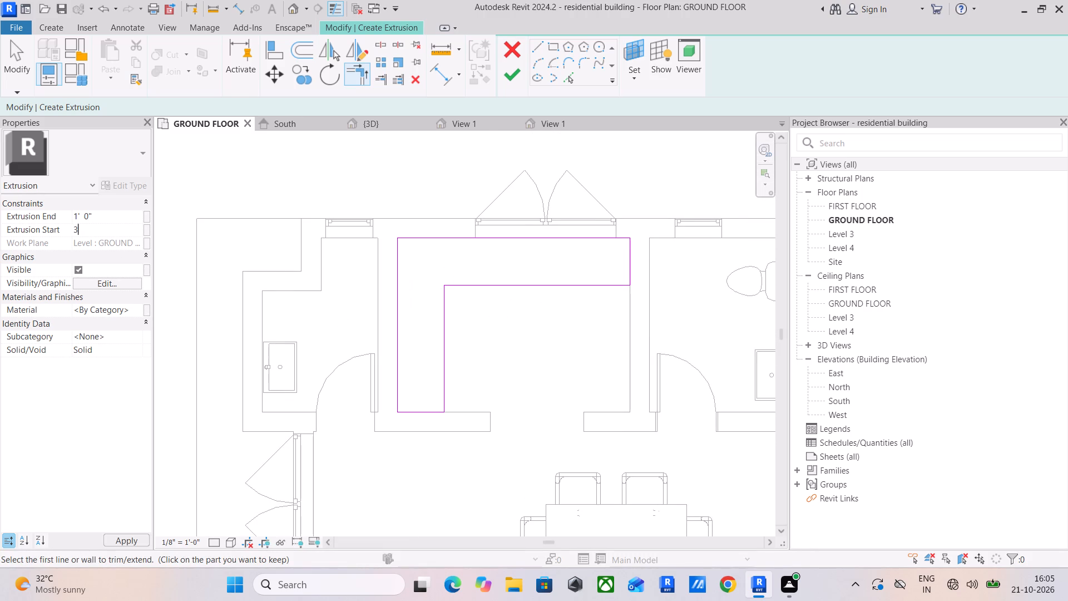
key("apostrophe")
key("Return")
left_click(107, 218)
type("3'2\"")
key("Return")
left_click(516, 83)
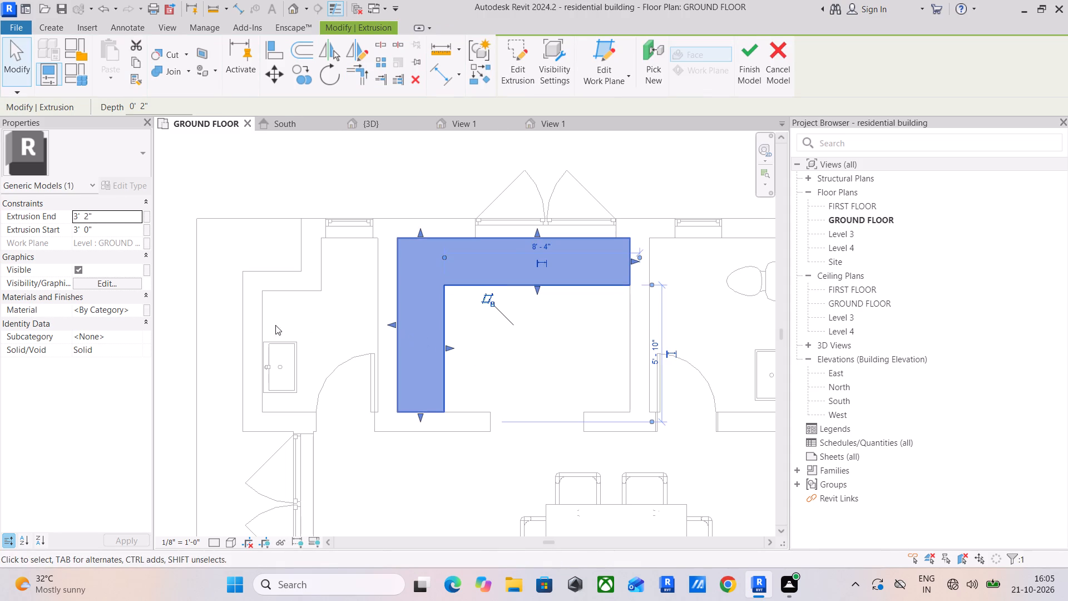
Create a new material for the L-shaped countertop and name it "0 kitchen tiles".
left_click(134, 312)
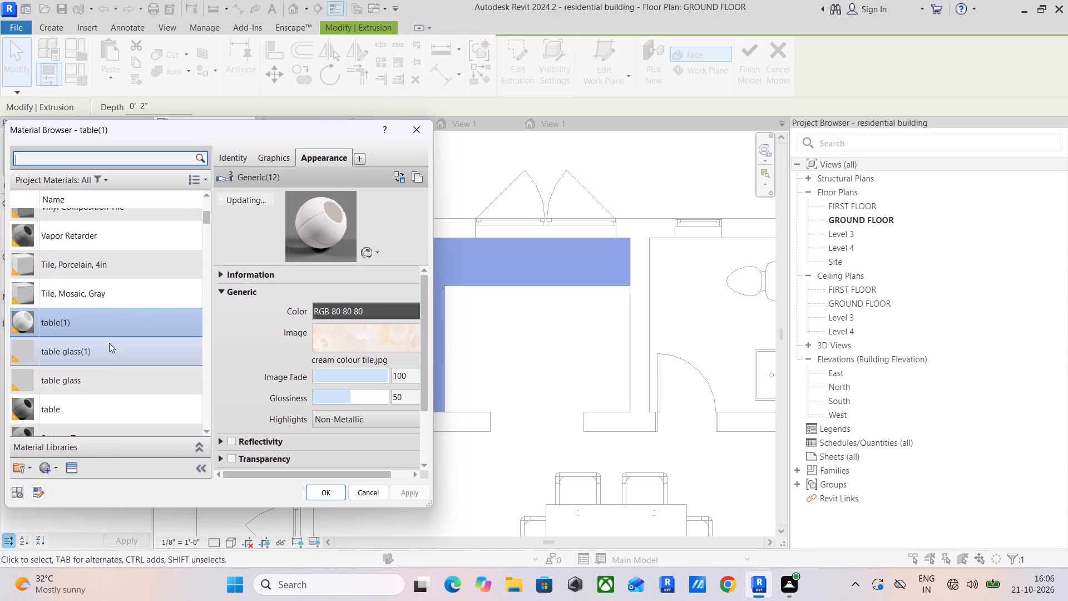
left_click(54, 469)
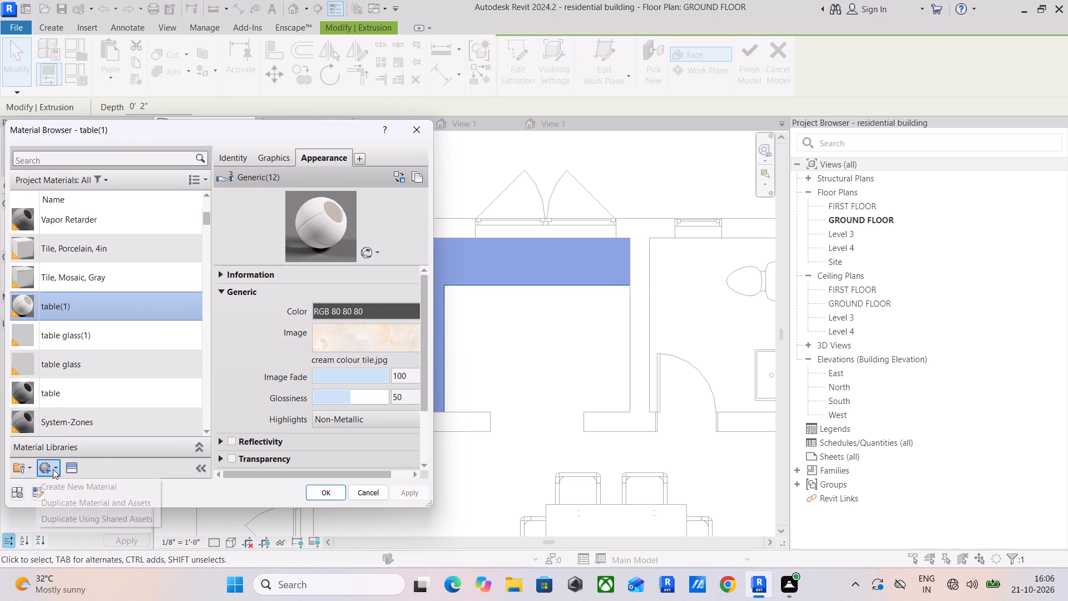
left_click(83, 481)
right_click(118, 307)
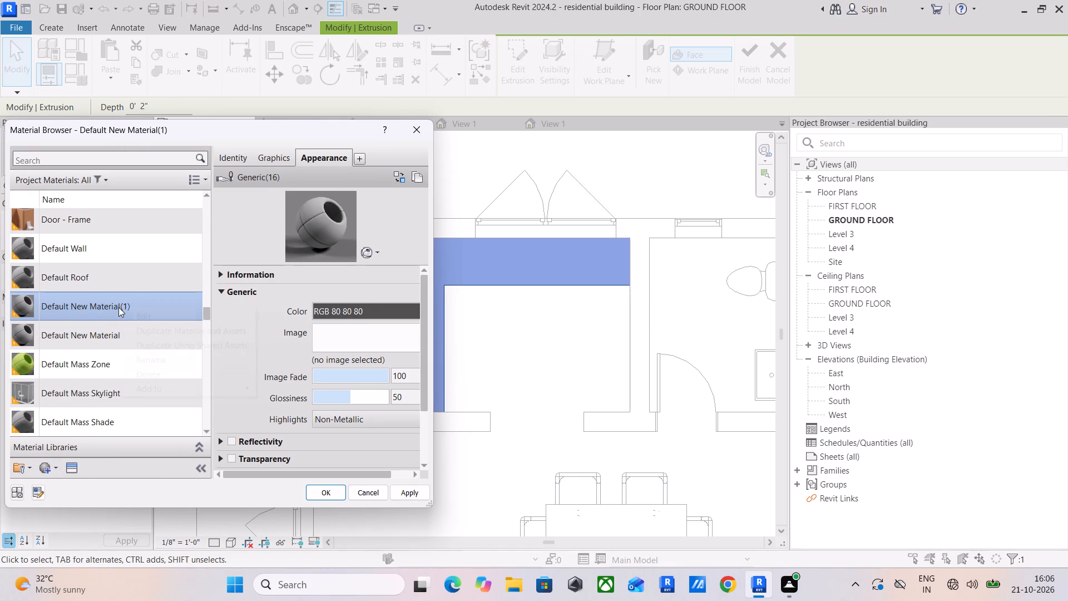
left_click(155, 362)
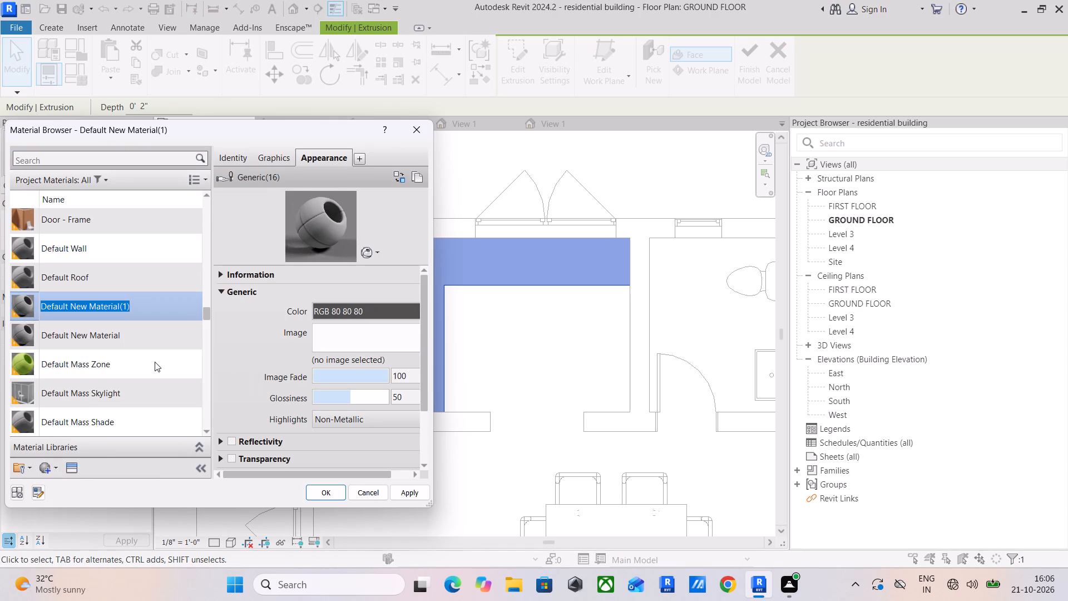
type("0 kitchen")
key("space")
type("tiles")
key("Return")
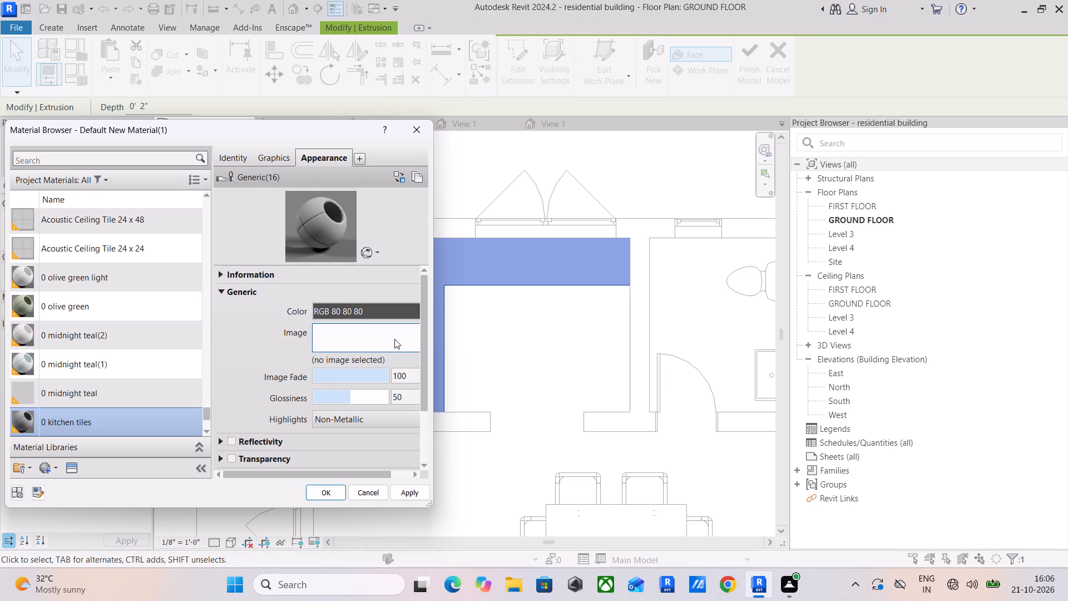
Load the marble picture images.jpg from the D: drive as the appearance image of the 0 kitchen tiles material.
left_click(394, 339)
left_click(314, 261)
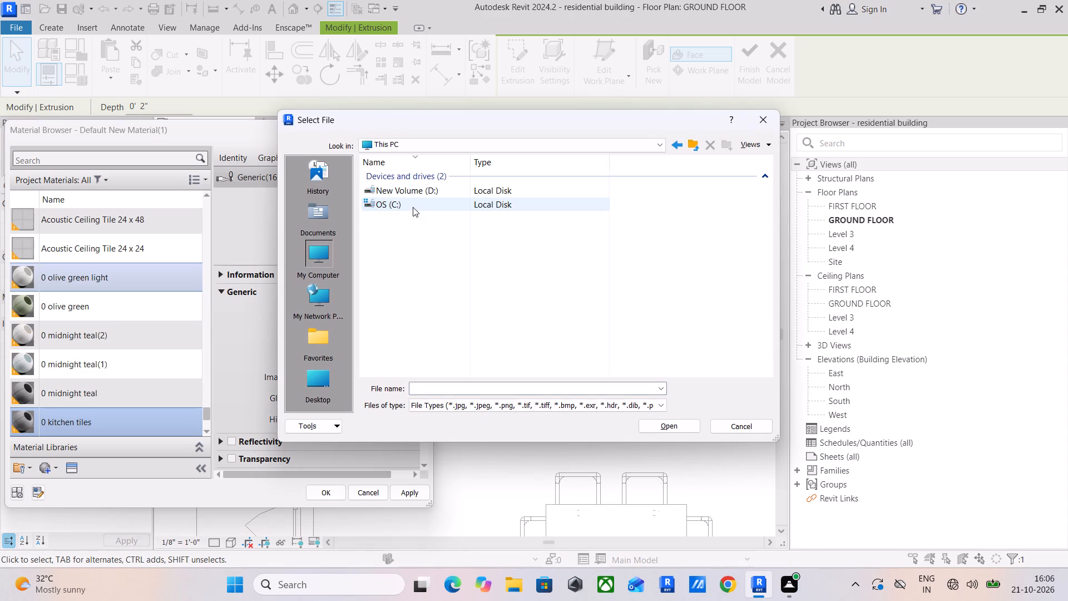
left_click(426, 189)
double_click(447, 188)
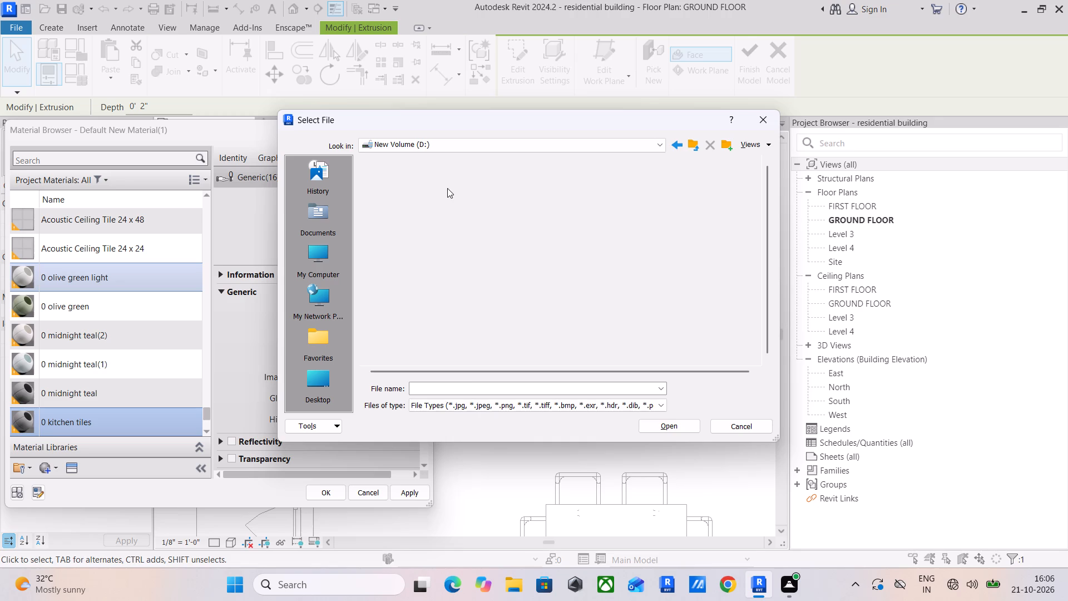
scroll(428, 255, "up", 11, "ctrl")
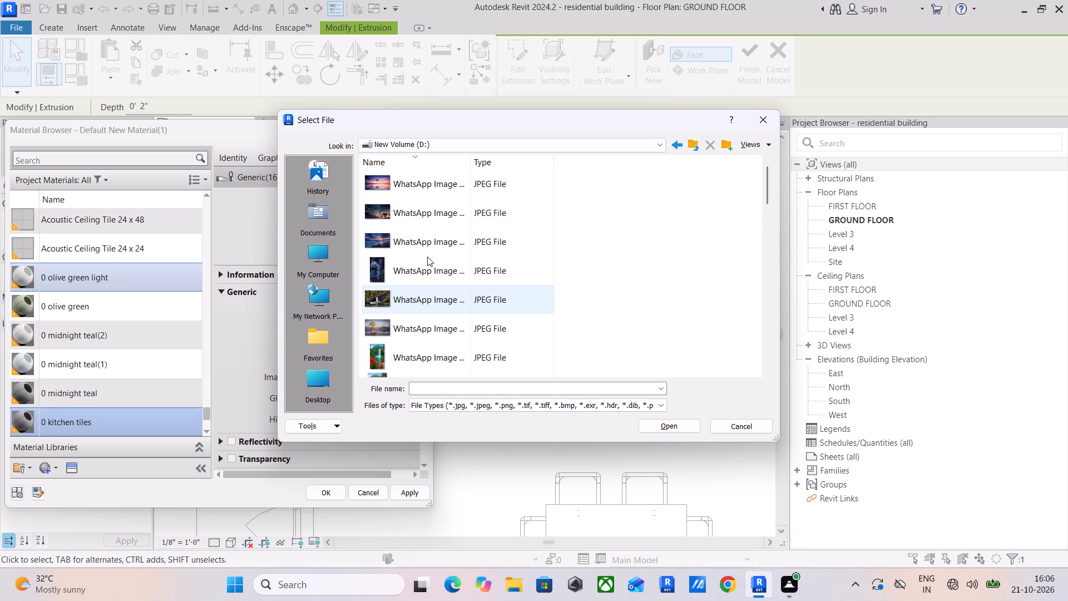
scroll(427, 257, "down", 2)
scroll(427, 257, "up", 3, "ctrl")
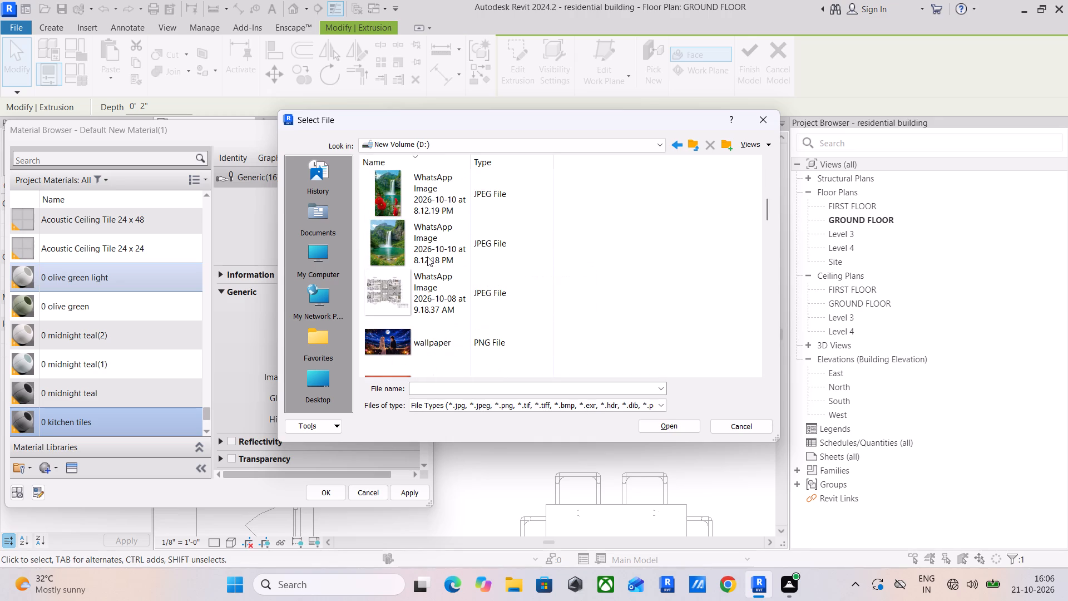
scroll(427, 257, "down", 3)
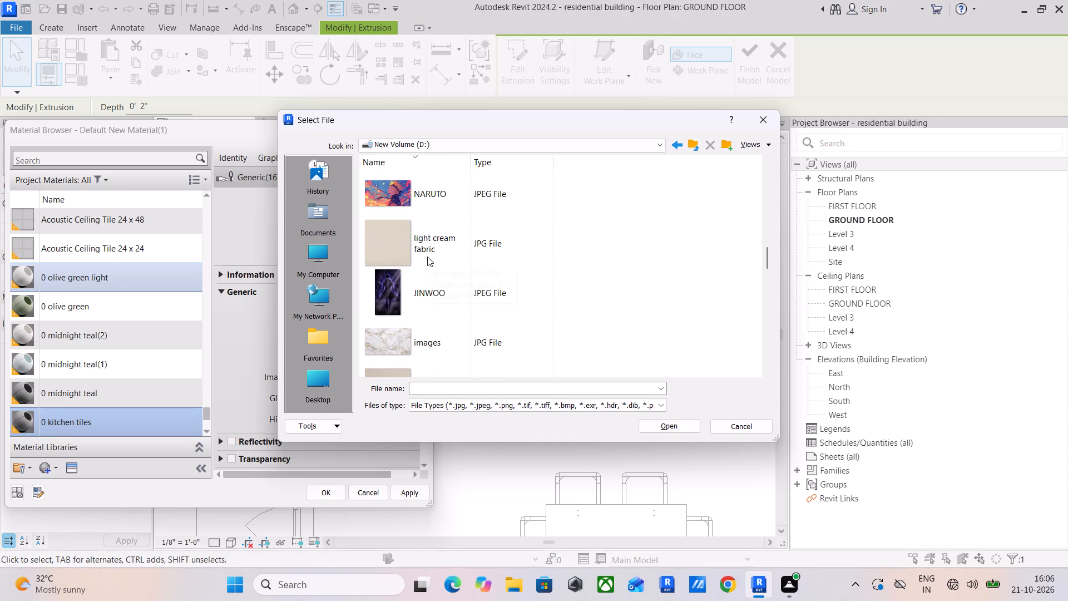
left_click(436, 352)
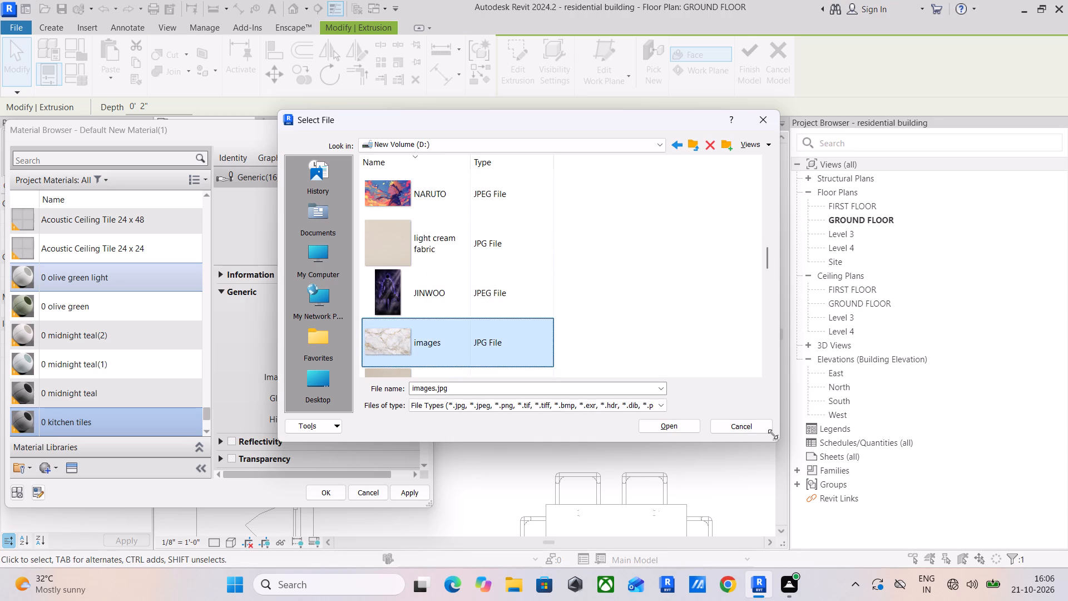
left_click(662, 427)
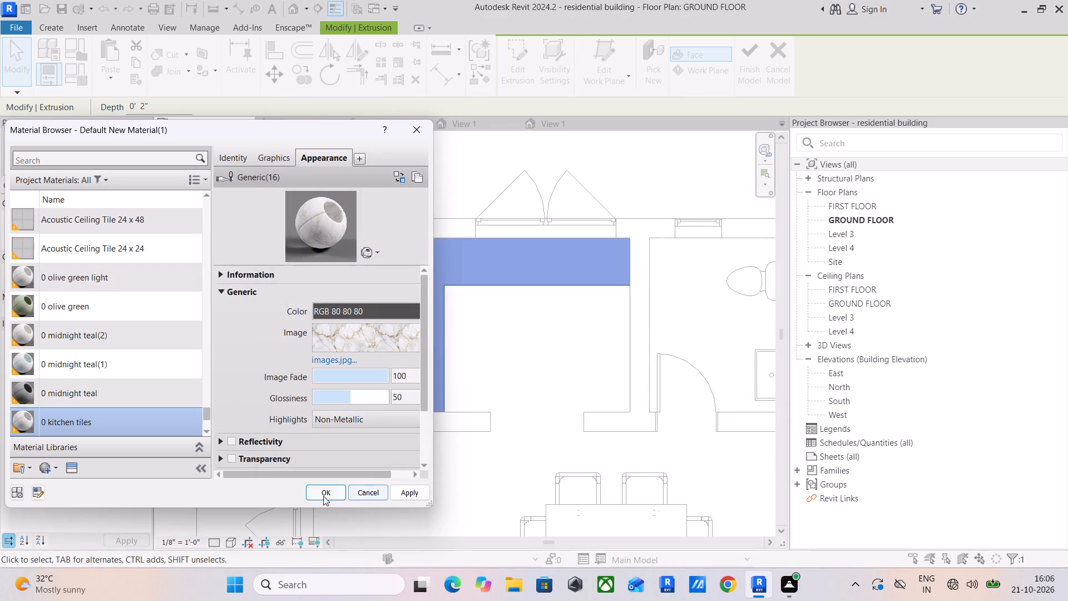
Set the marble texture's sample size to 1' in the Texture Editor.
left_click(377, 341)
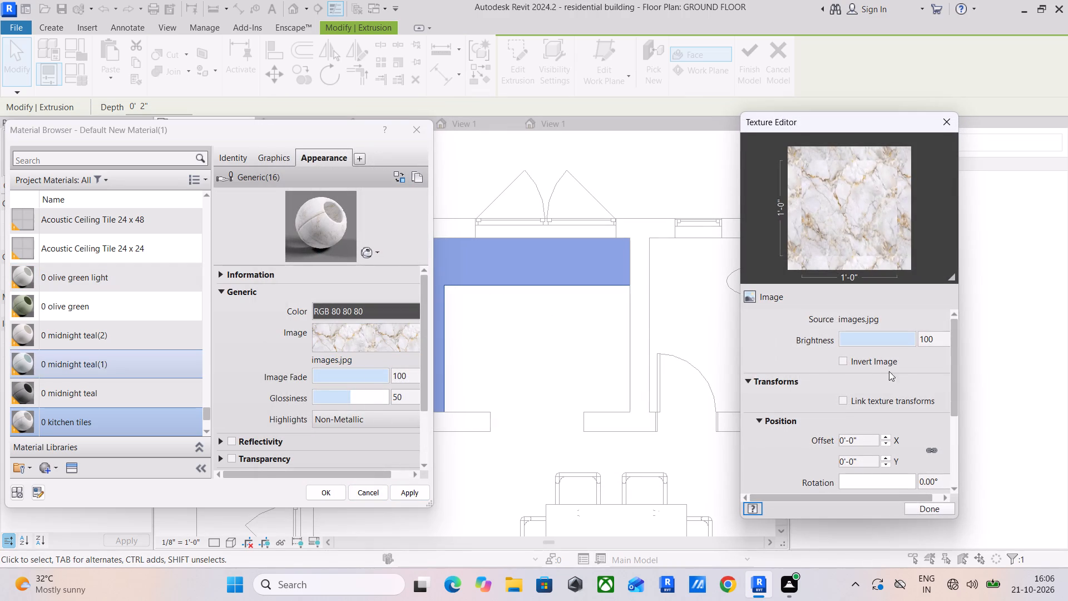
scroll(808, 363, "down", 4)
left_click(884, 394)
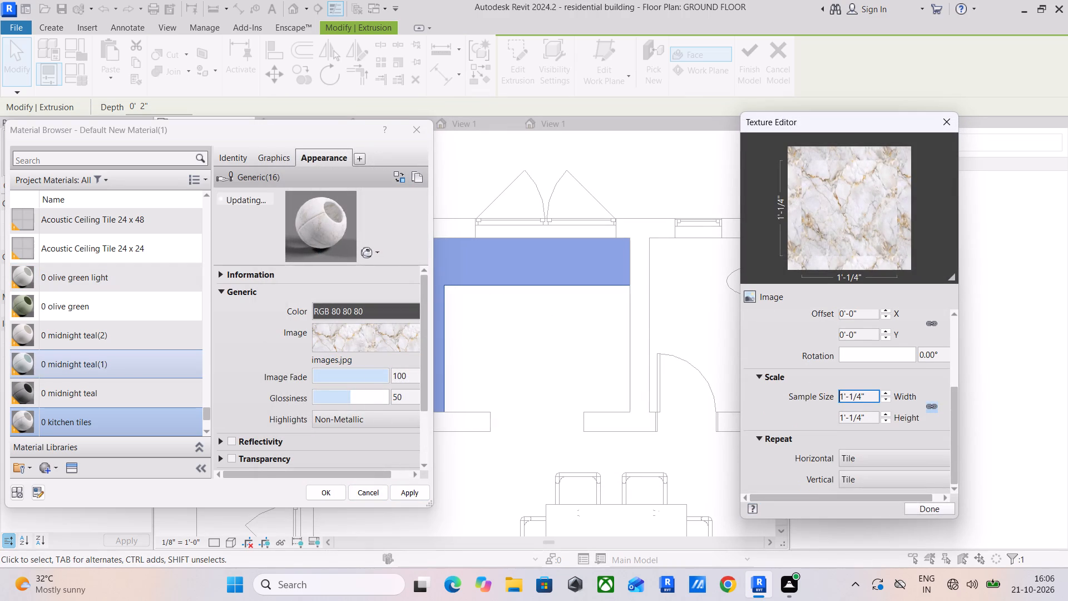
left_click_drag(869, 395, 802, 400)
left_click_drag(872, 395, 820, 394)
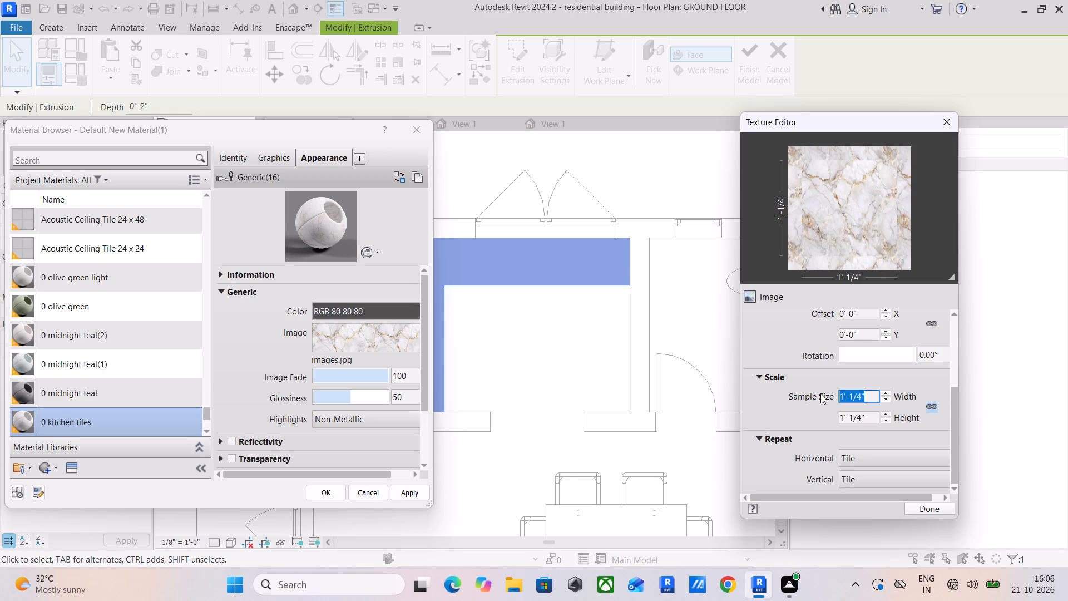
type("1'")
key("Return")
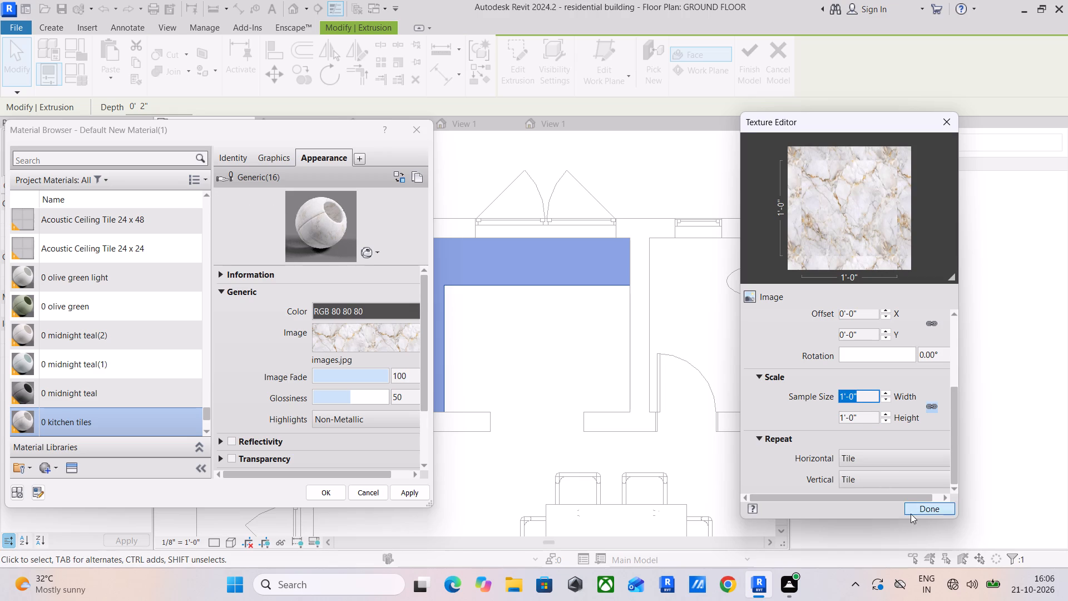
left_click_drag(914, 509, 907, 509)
Apply the 0 kitchen tiles material to the countertop extrusion.
left_click(416, 492)
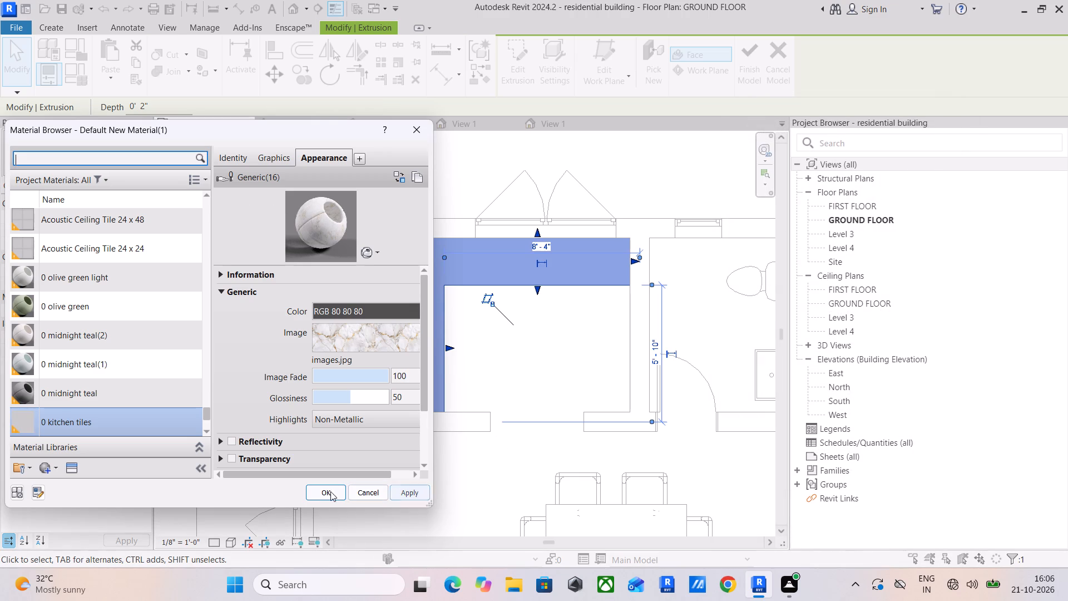
left_click(322, 491)
left_click(506, 362)
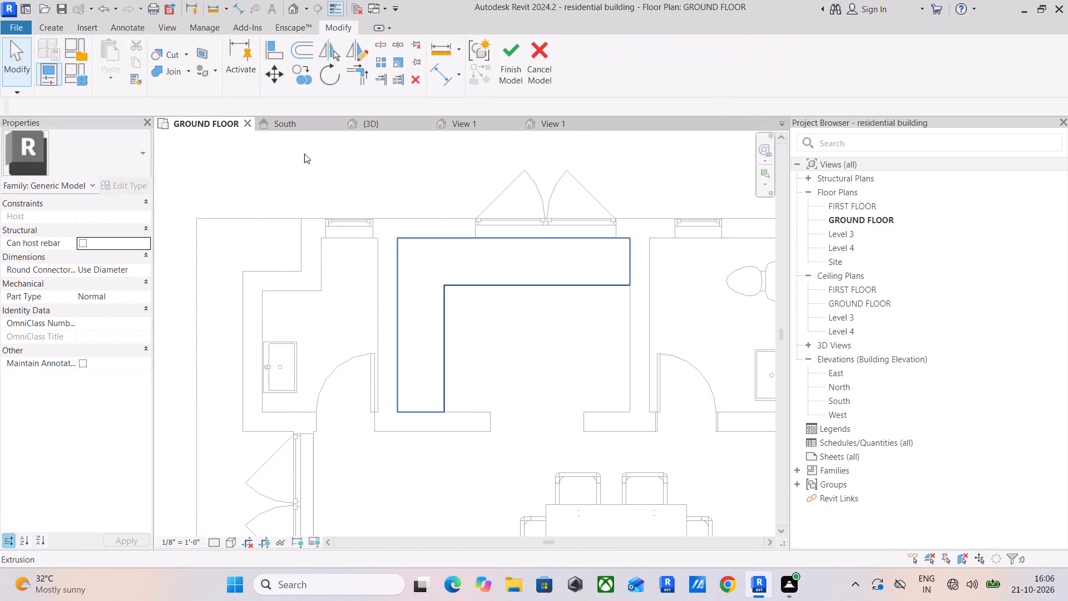
Working on the countertop in the 3D view, set the 0 kitchen tiles texture's sample size to 4' and apply it.
left_click(387, 123)
middle_click_drag(436, 255, 553, 505)
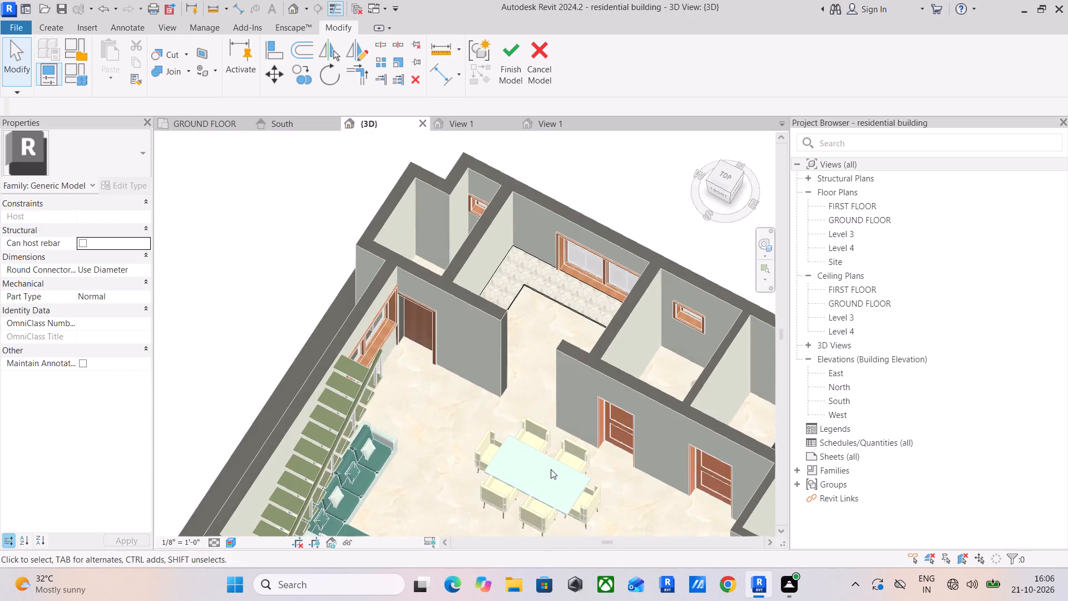
scroll(543, 308, "up", 9)
middle_click_drag(558, 307, 557, 426)
scroll(443, 312, "up", 4)
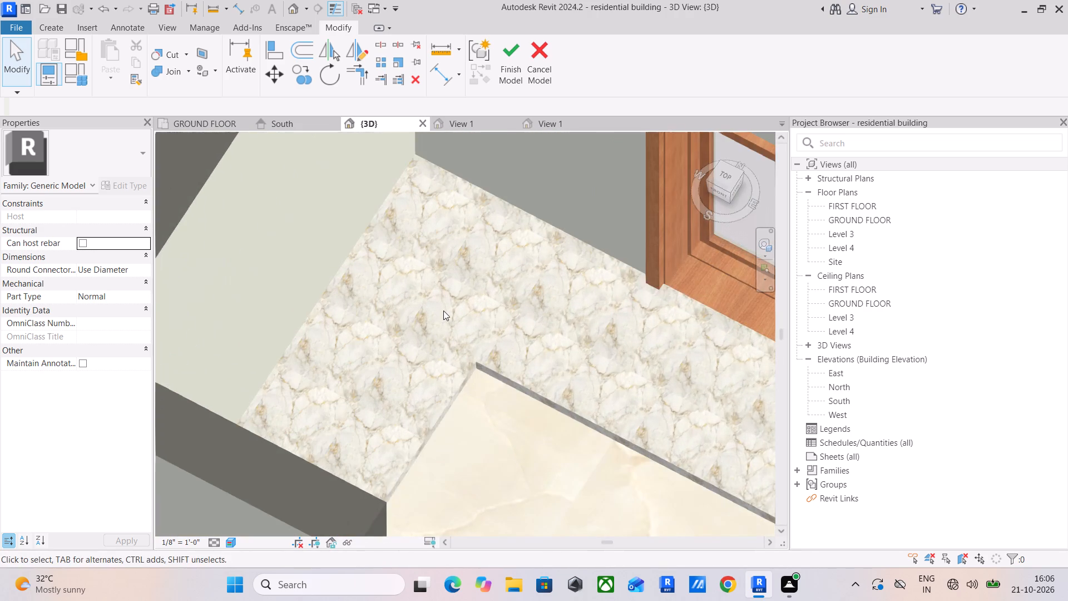
scroll(463, 379, "up", 5)
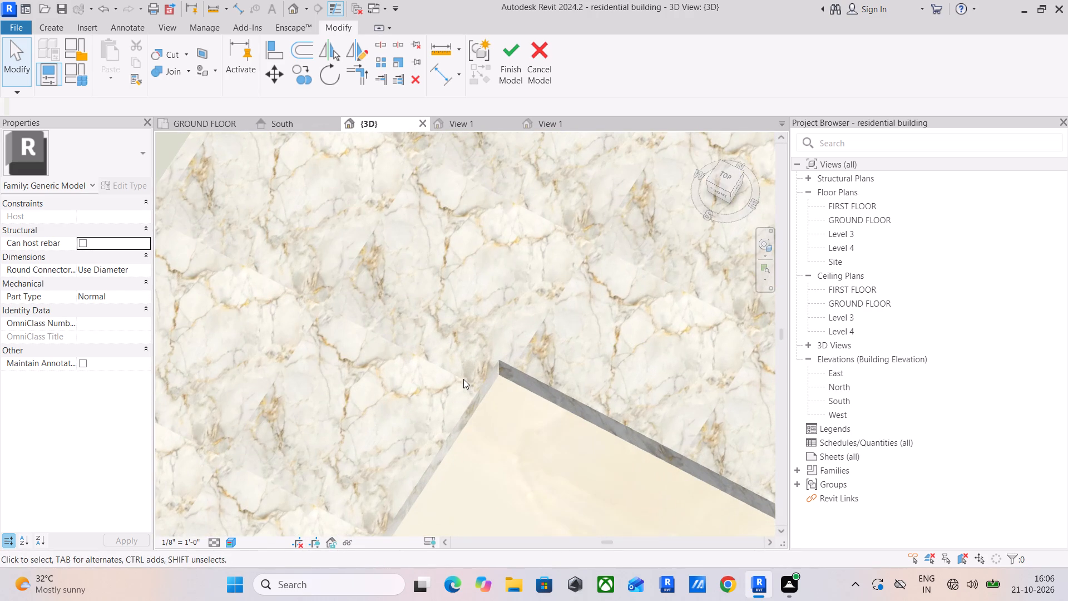
left_click_drag(442, 433, 442, 438)
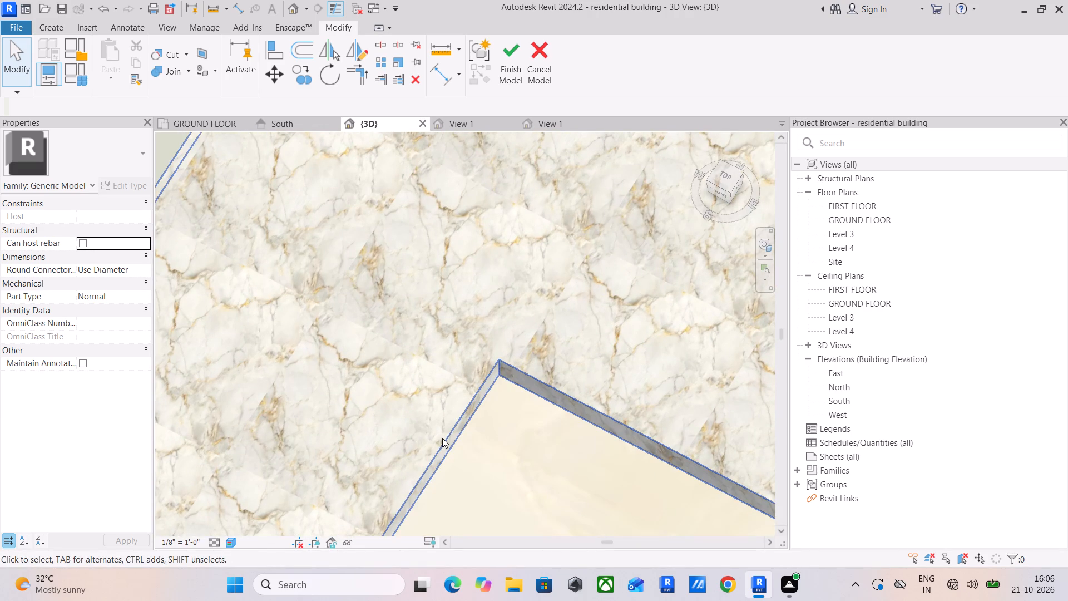
left_click(442, 438)
left_click(135, 307)
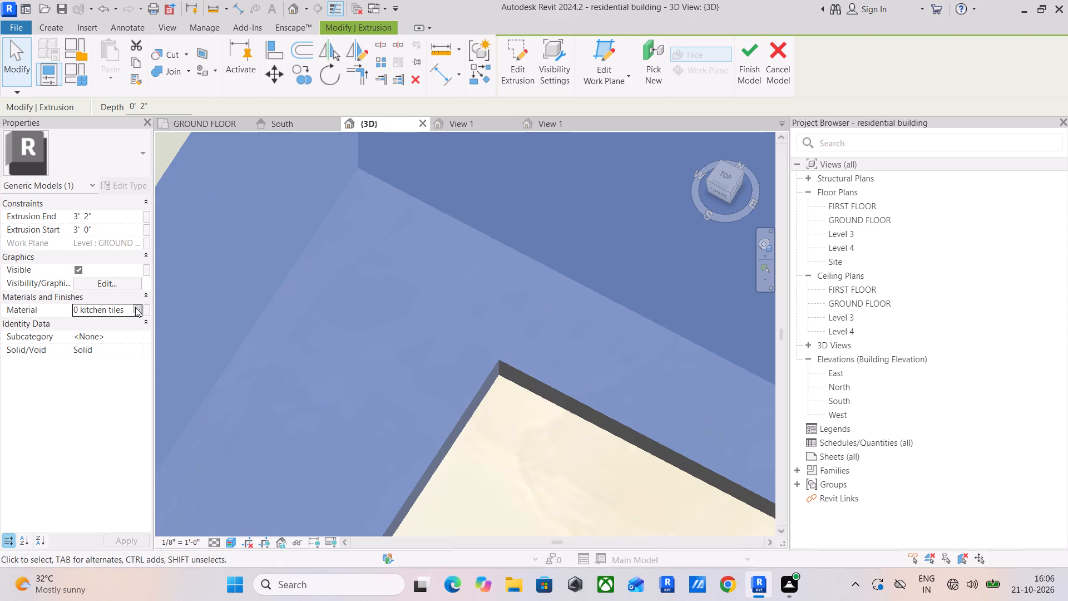
left_click(367, 338)
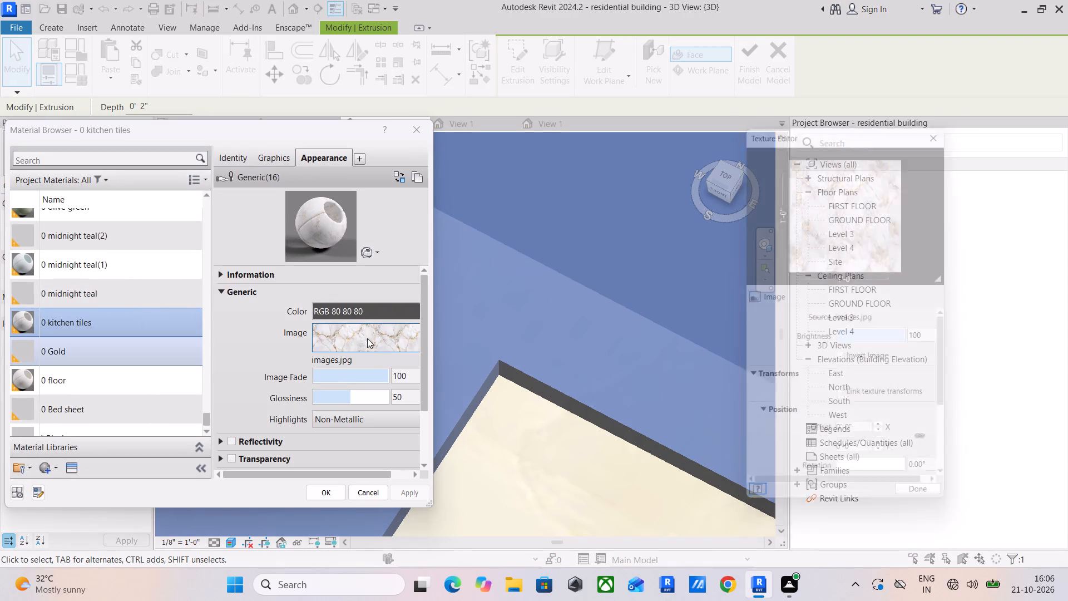
scroll(788, 387, "down", 4)
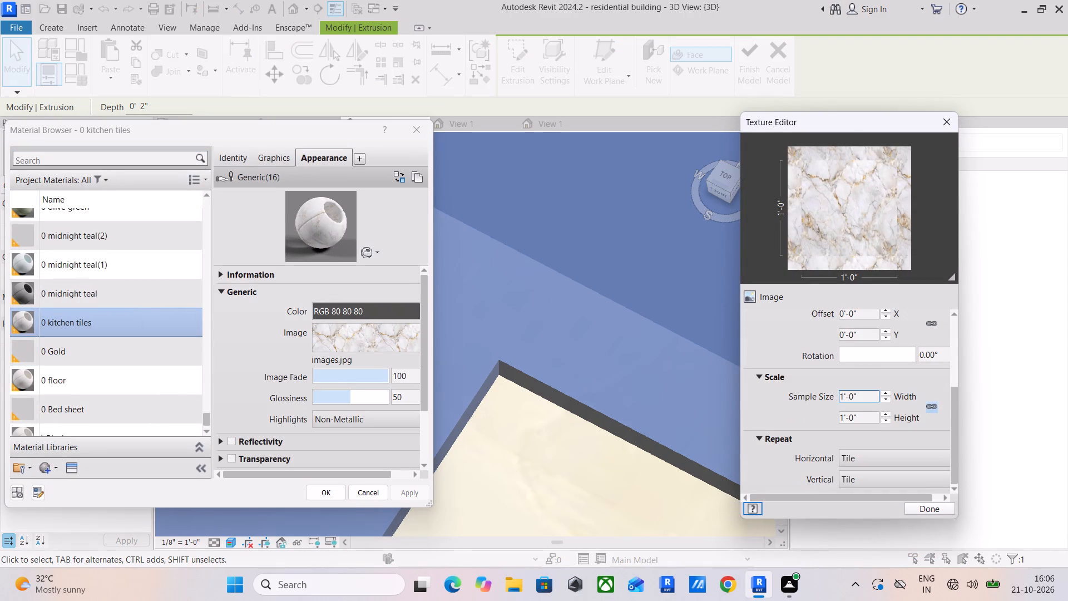
left_click(867, 395)
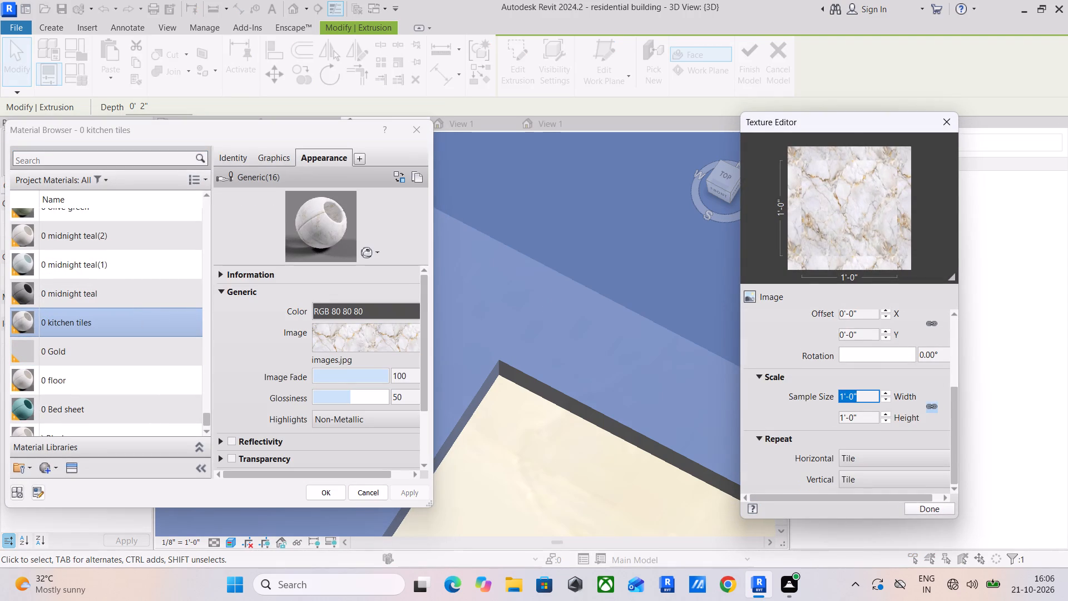
type("4''")
key("Return")
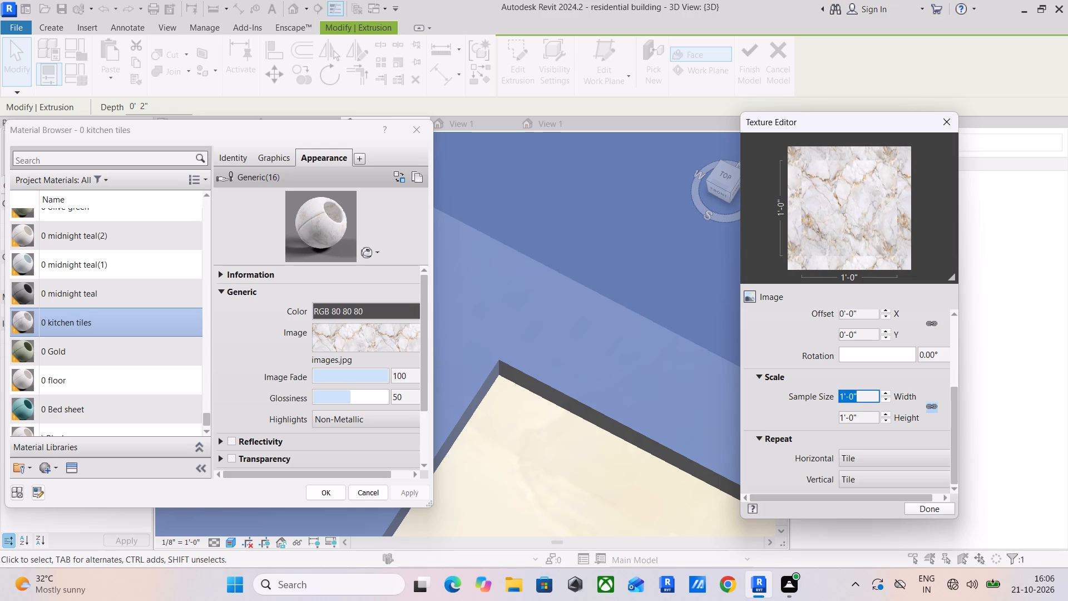
type("4'")
key("Return")
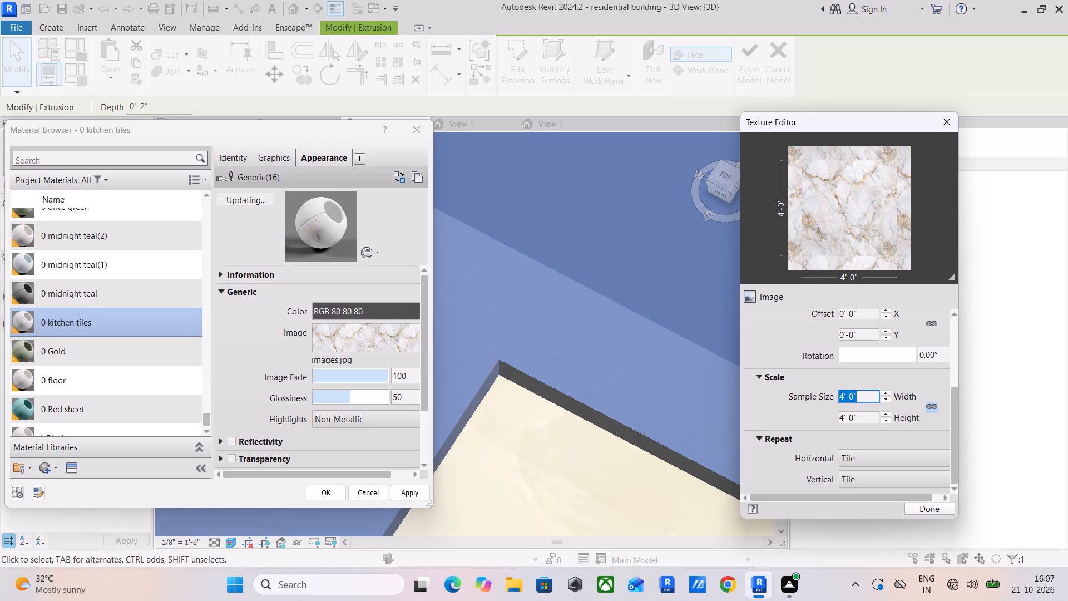
left_click(941, 510)
left_click(407, 499)
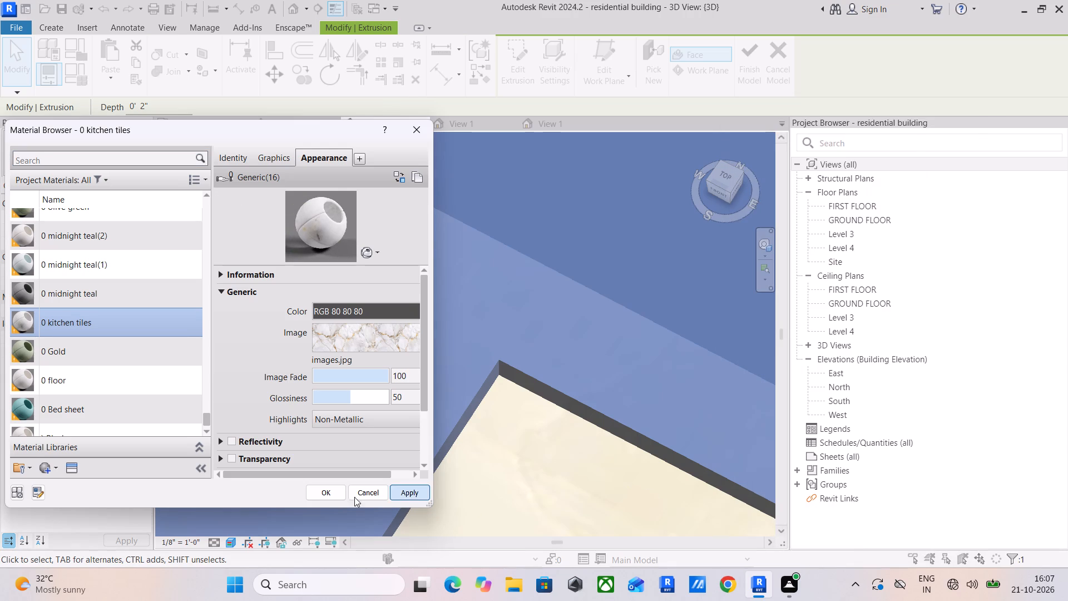
left_click_drag(313, 490, 318, 491)
left_click(503, 471)
Examine the countertop's marble finish and its fit against the kitchen walls and window from several 3D angles.
scroll(503, 471, "down", 2)
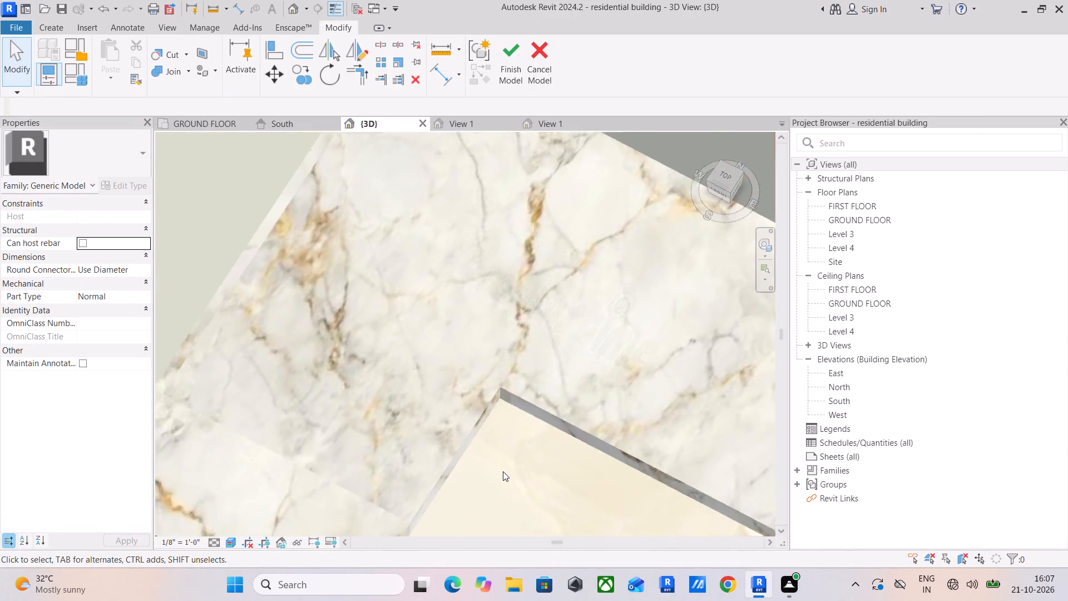
scroll(503, 471, "down", 4)
middle_click_drag(561, 446, 498, 294)
scroll(498, 300, "down", 5)
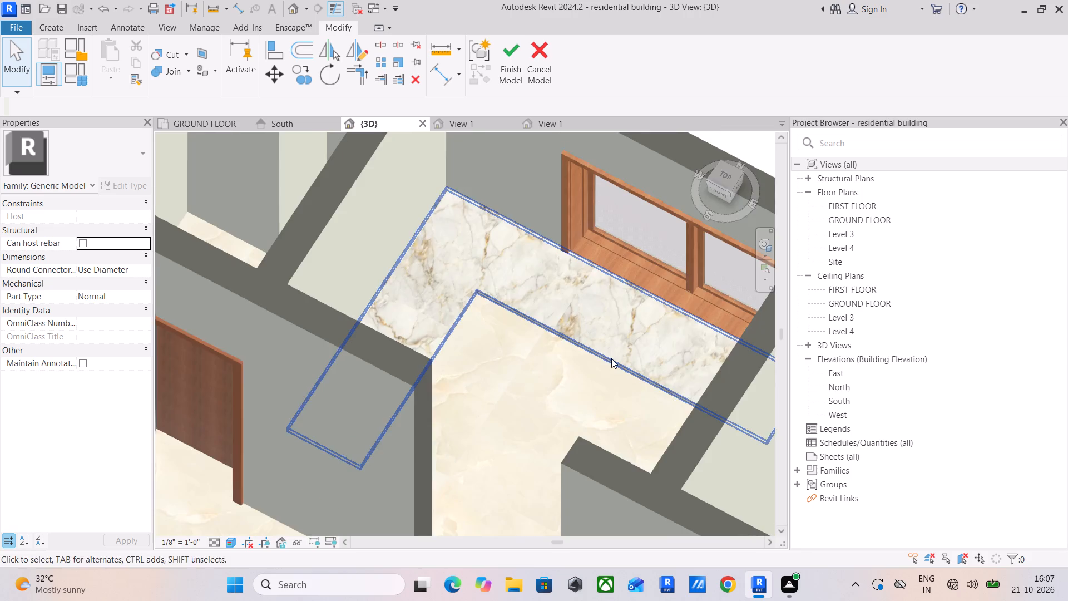
scroll(611, 358, "down", 2)
middle_click_drag(622, 358, 512, 342, "shift")
middle_click_drag(548, 415, 390, 132)
scroll(528, 290, "down", 3)
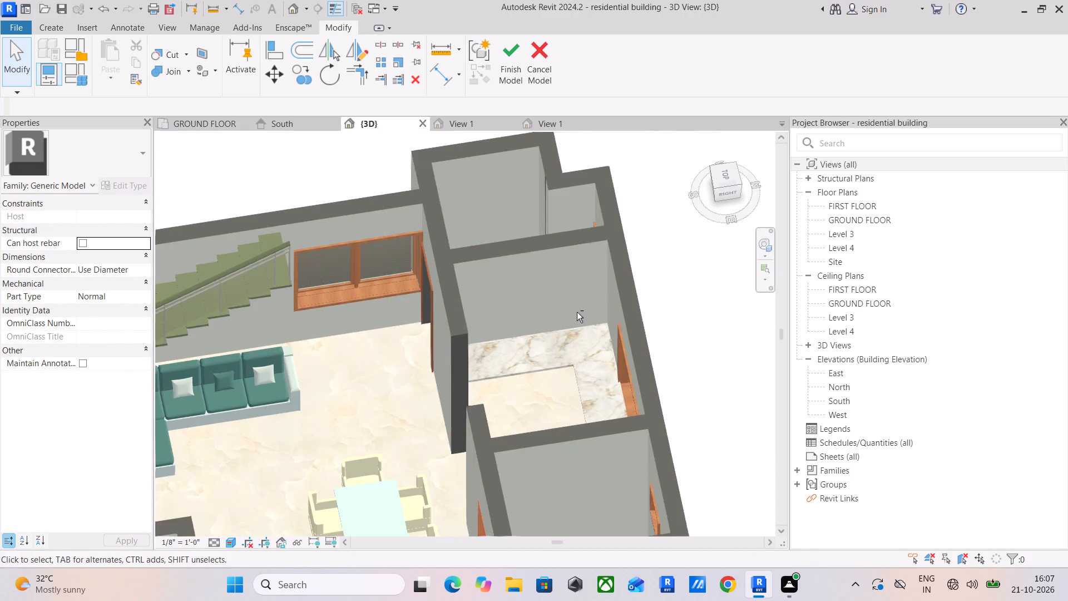
middle_click_drag(567, 324, 472, 238, "shift")
middle_click_drag(458, 284, 662, 309, "shift")
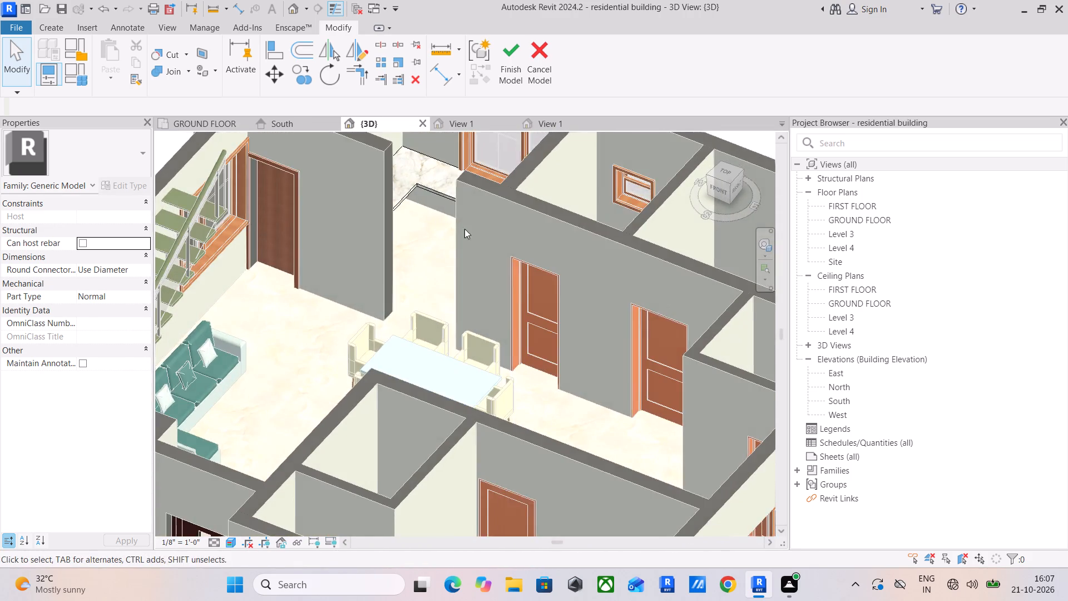
middle_click_drag(430, 211, 412, 328)
scroll(397, 273, "up", 4)
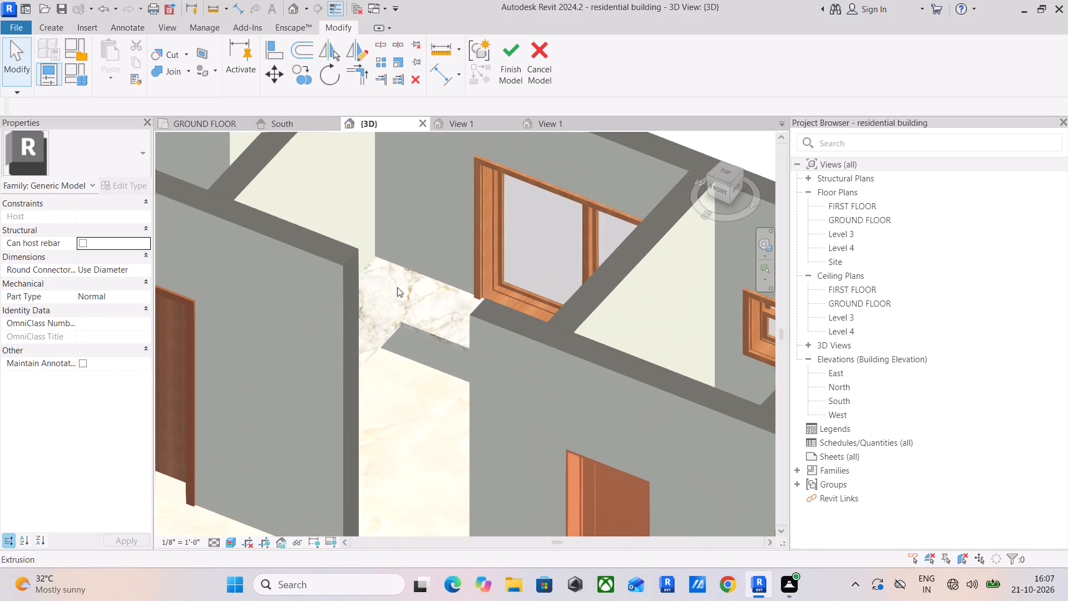
In the ground floor plan, set the L-shaped kitchen extrusion to start at 0' and end at 3'.
left_click(417, 329)
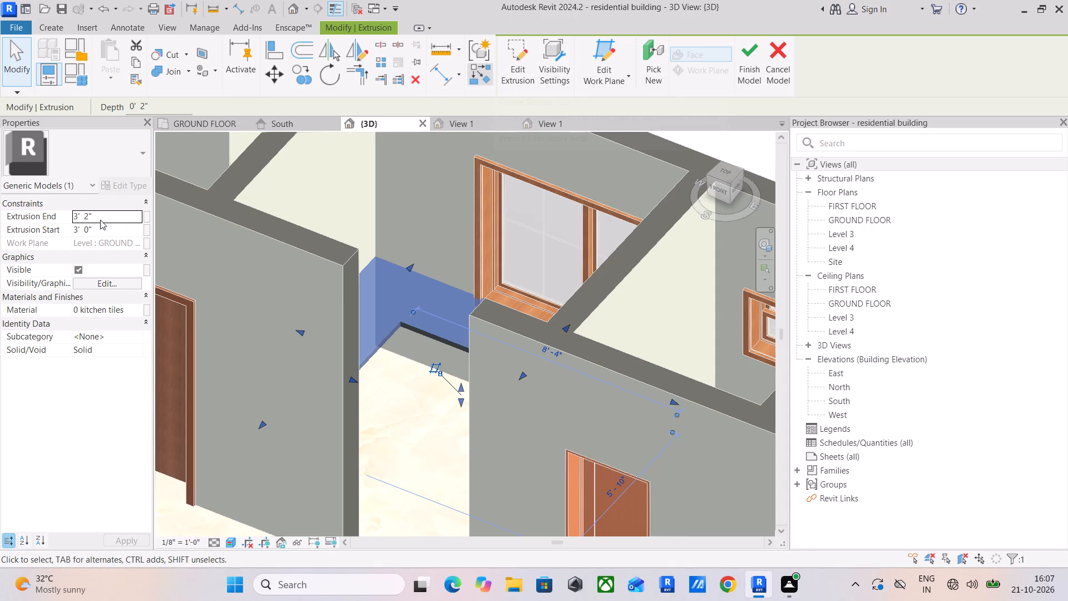
left_click(219, 125)
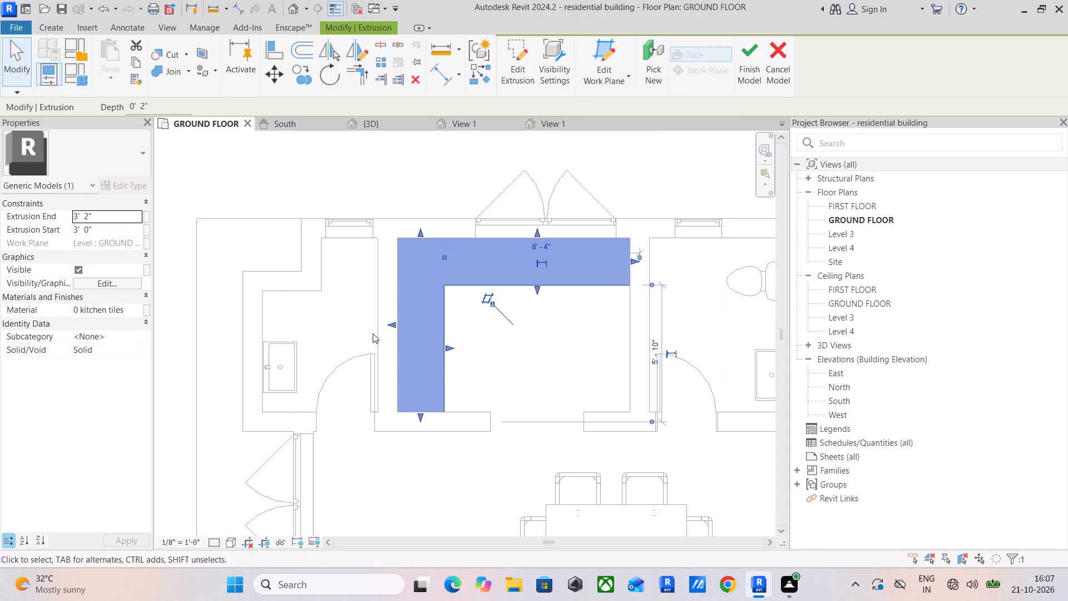
left_click(109, 217)
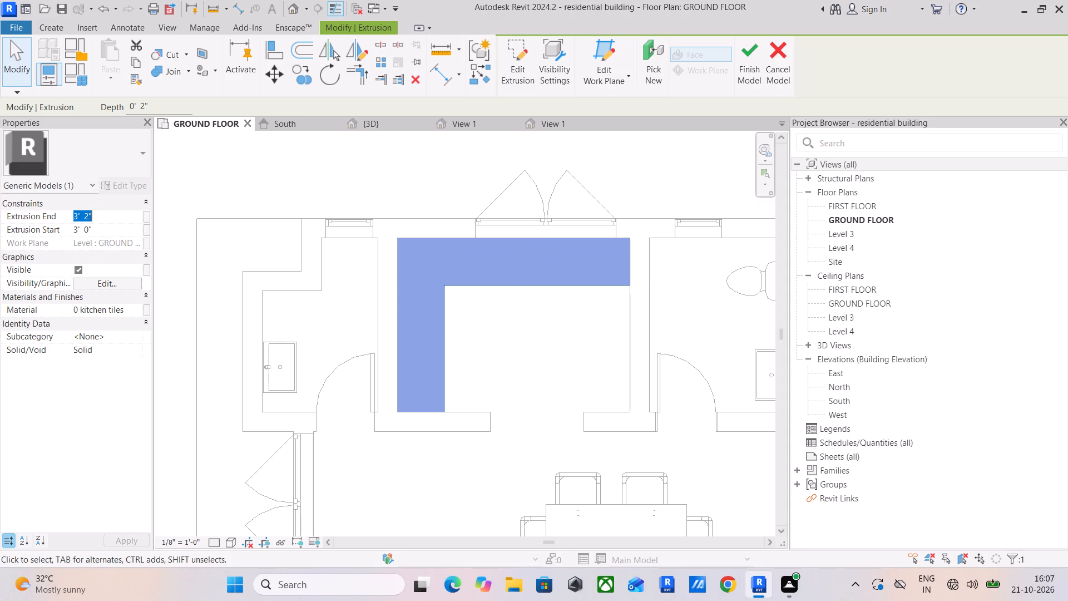
key("3")
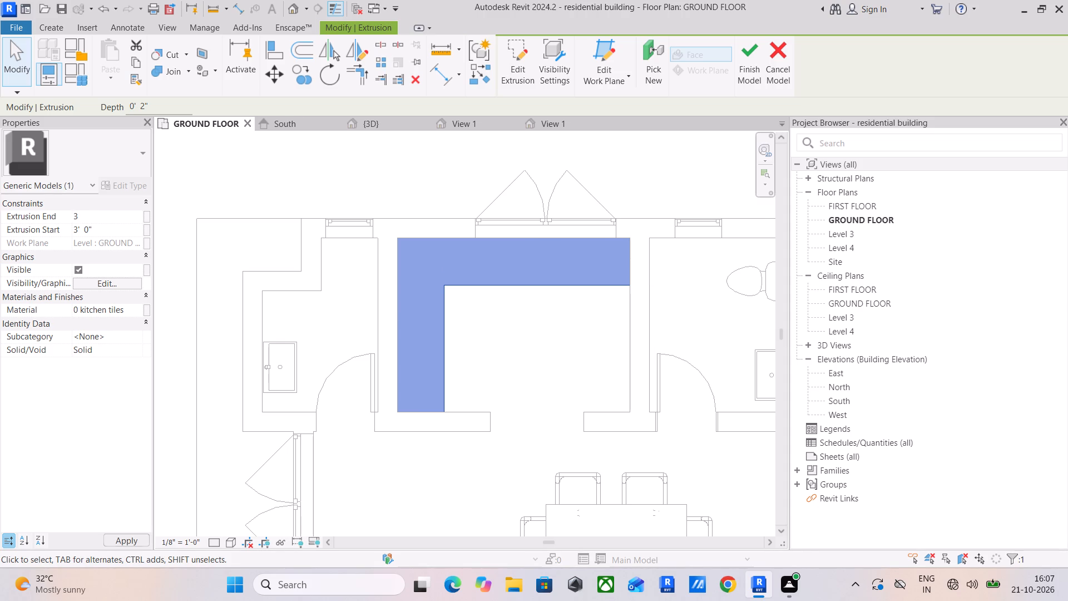
key("apostrophe")
left_click(106, 228)
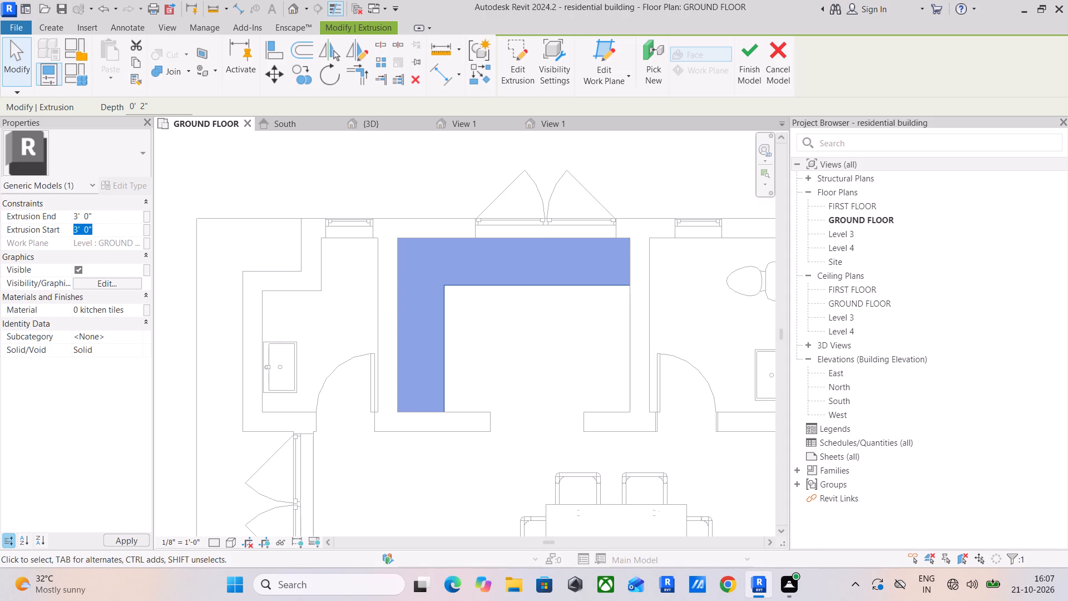
key("0")
key("Return")
Duplicate the 0 kitchen tiles material from the extrusion's material setting.
left_click(135, 309)
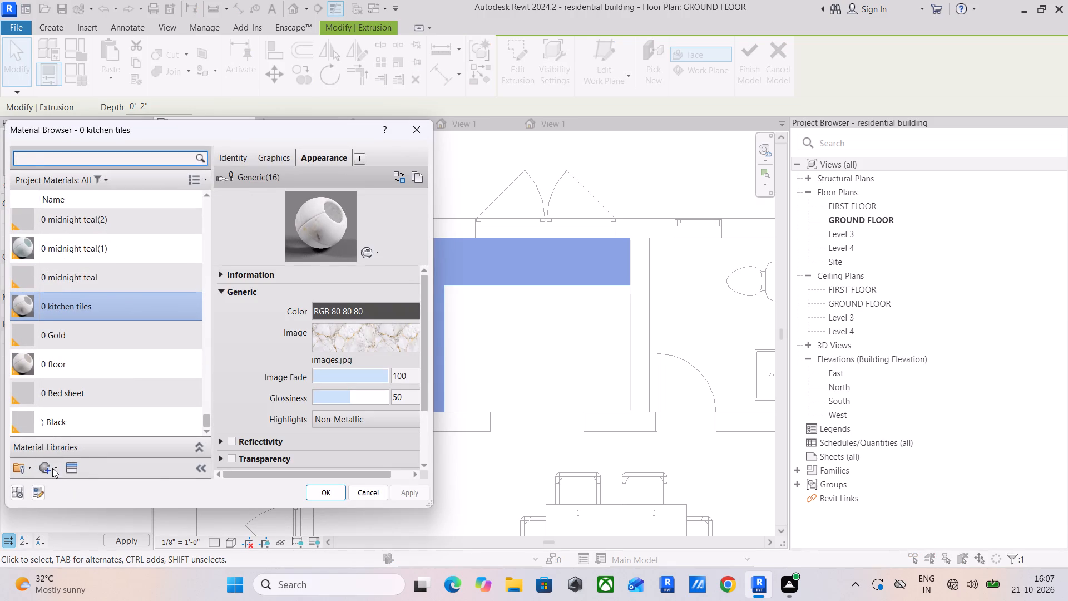
left_click(52, 468)
left_click(85, 497)
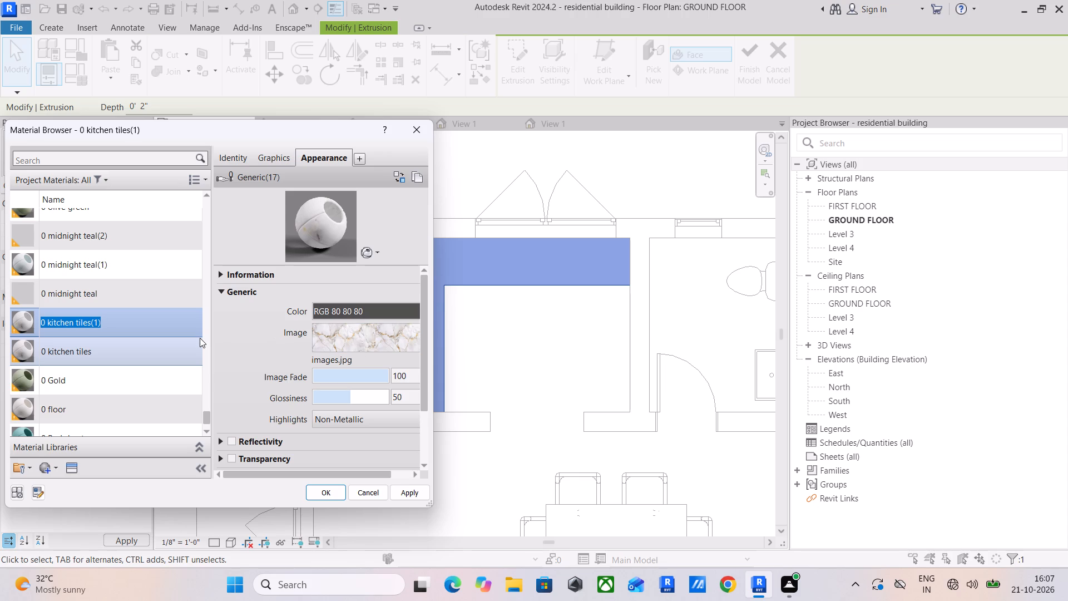
Set the duplicate material's appearance colour to RGB 90 134 173 and darken it to RGB 69 106 139.
left_click(404, 313)
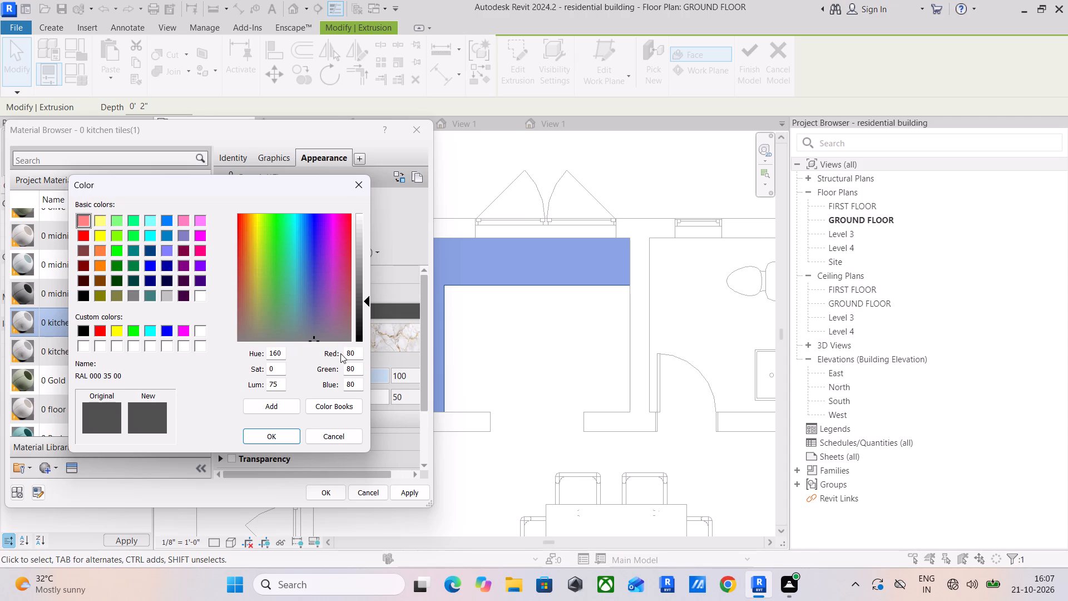
left_click_drag(358, 354, 345, 354)
type("90")
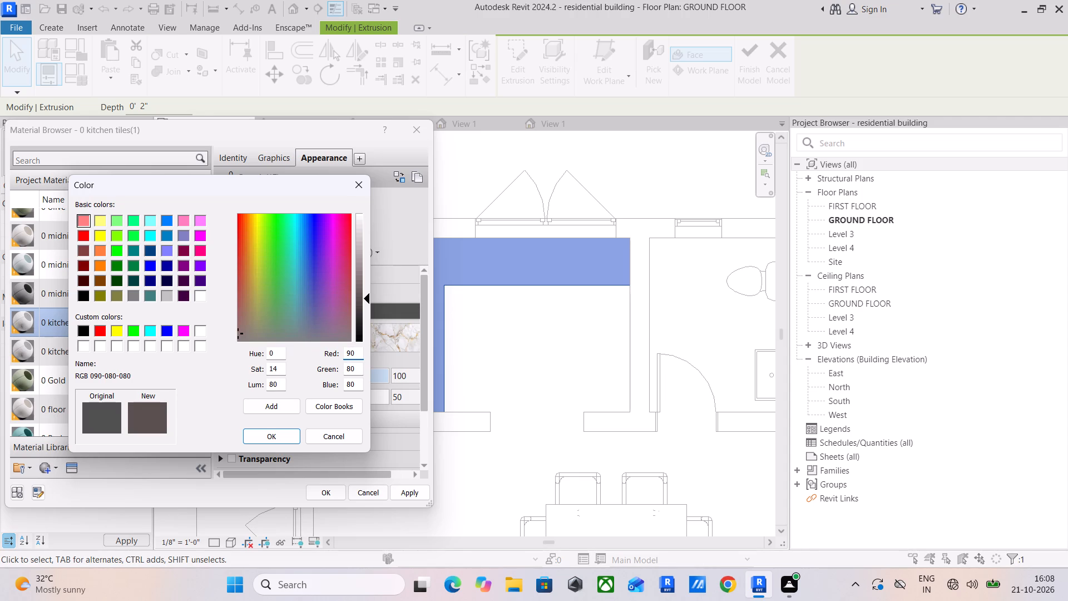
left_click_drag(358, 372, 337, 370)
type("134")
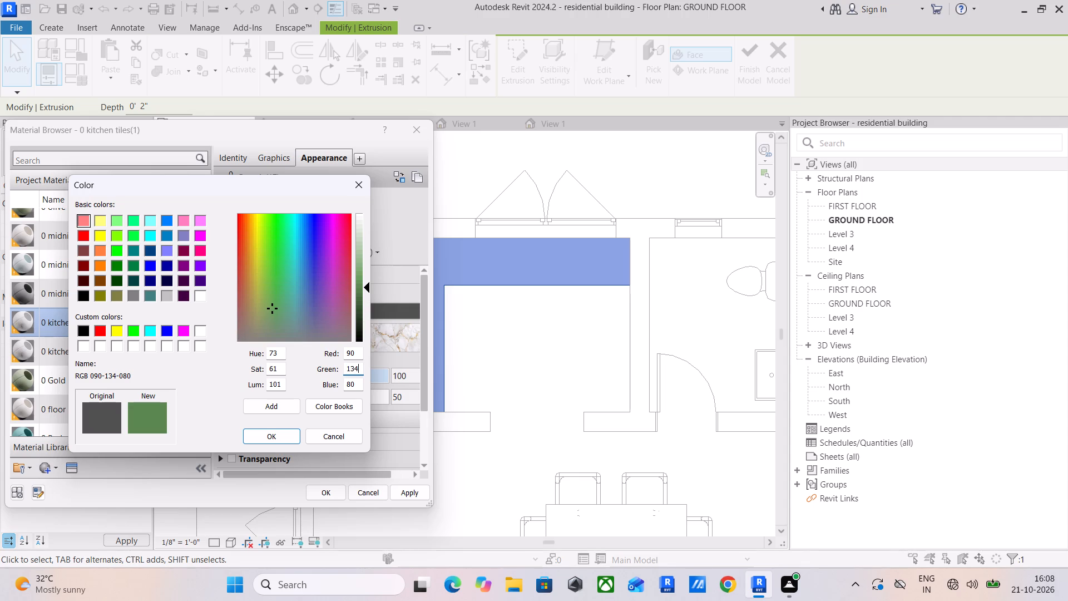
left_click_drag(359, 387, 339, 386)
type("173")
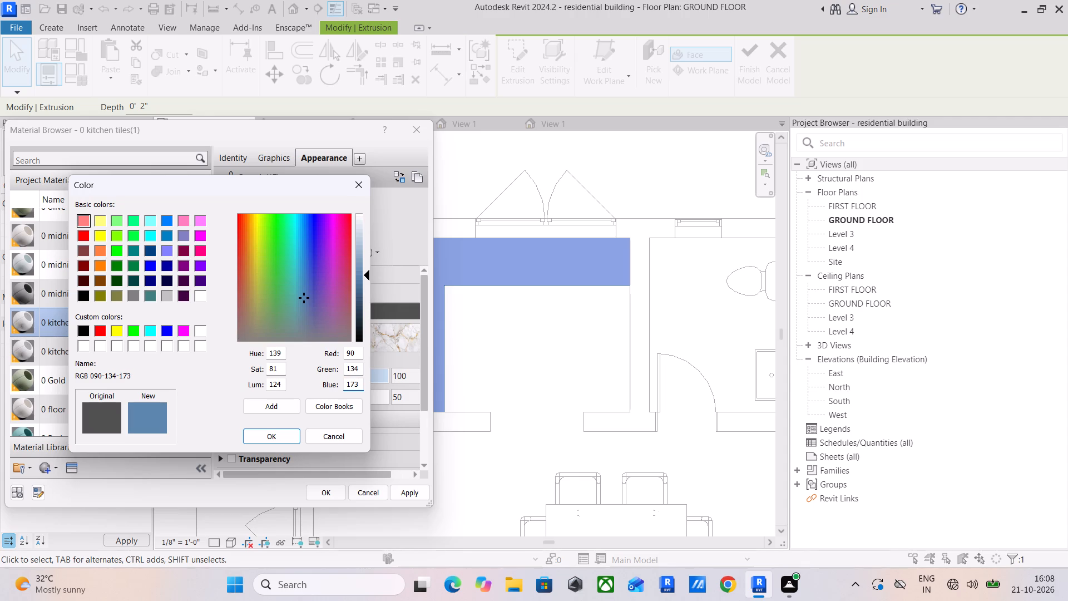
left_click_drag(368, 274, 365, 282)
left_click_drag(365, 282, 364, 289)
left_click(278, 439)
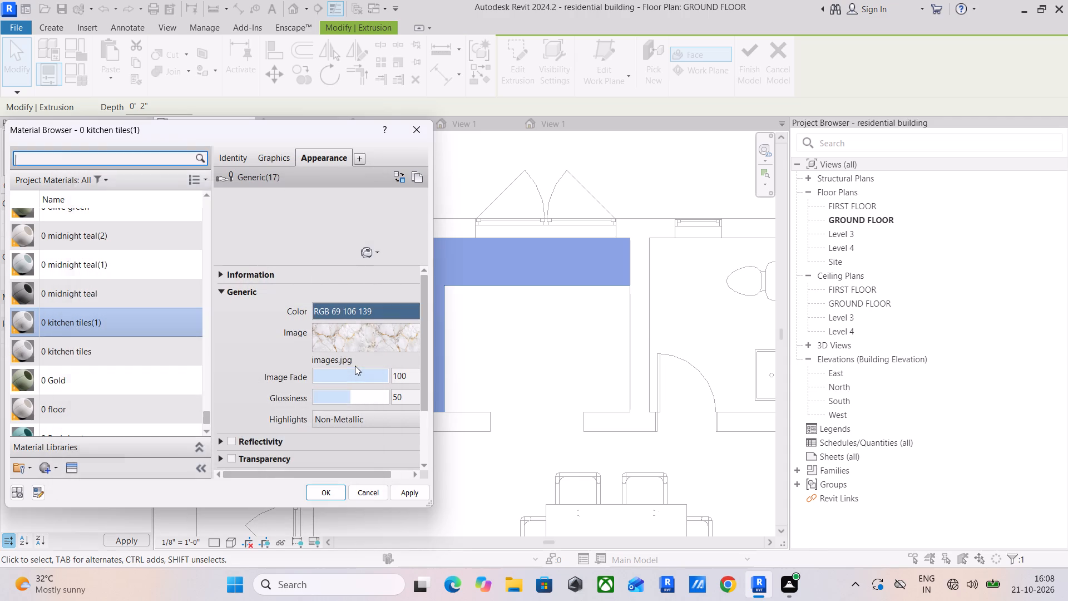
Lighten the duplicate material's appearance colour to RGB 209 222 233.
left_click(389, 308)
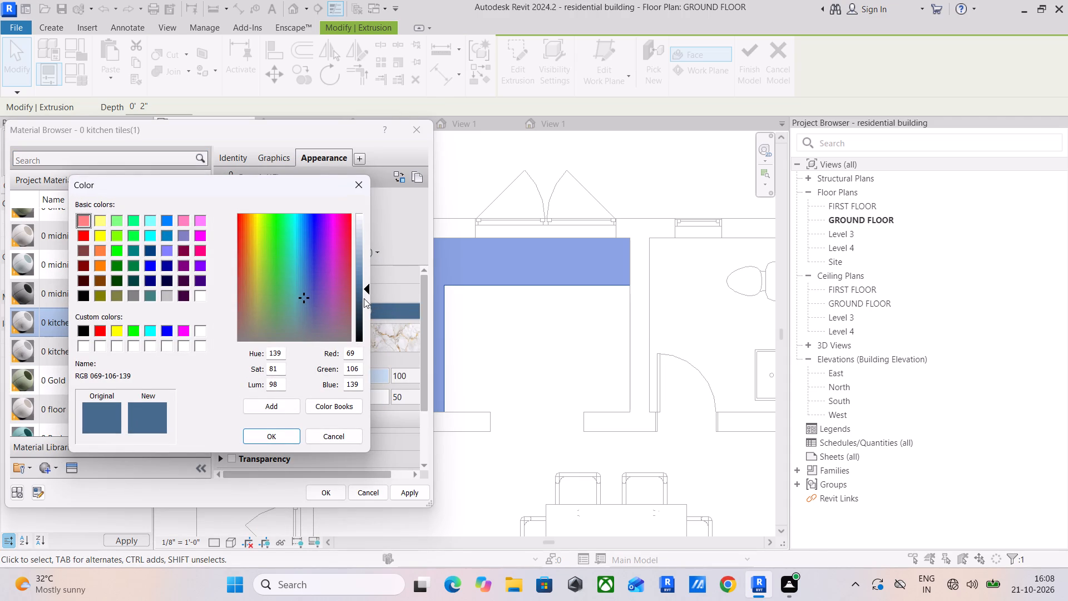
left_click_drag(366, 288, 369, 231)
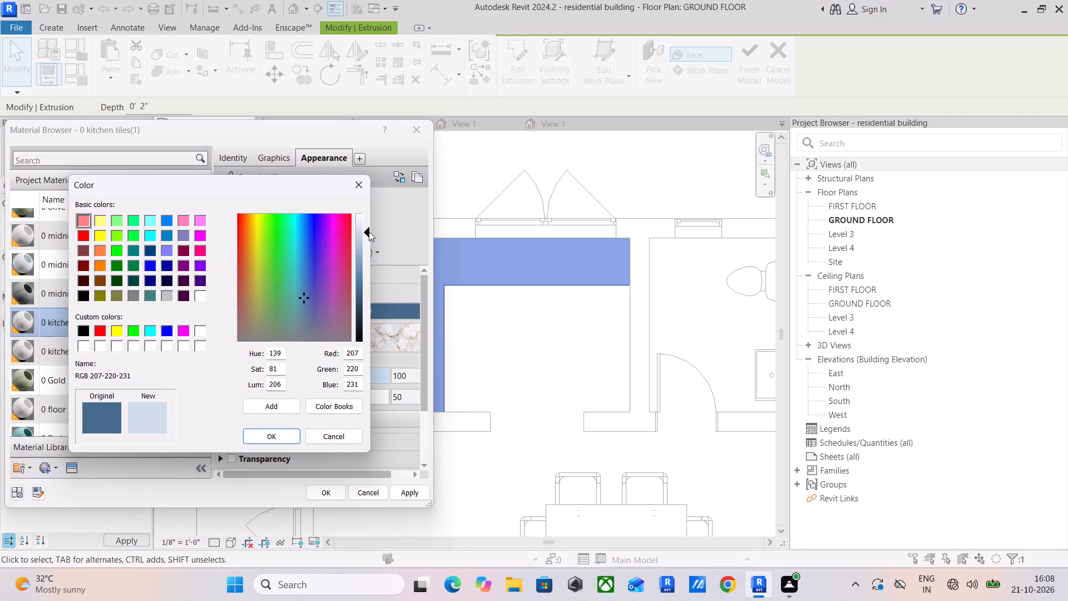
left_click_drag(369, 231, 365, 234)
left_click_drag(365, 234, 366, 231)
left_click(263, 433)
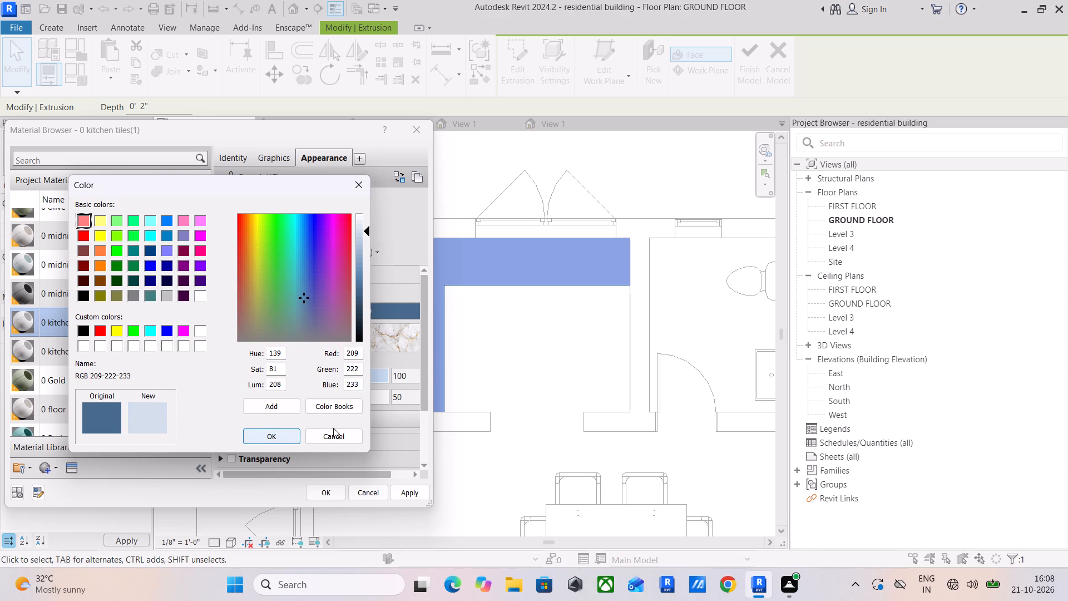
Remove the marble image from the duplicate material and apply the material to the L-shaped extrusion.
right_click(400, 336)
left_click(417, 506)
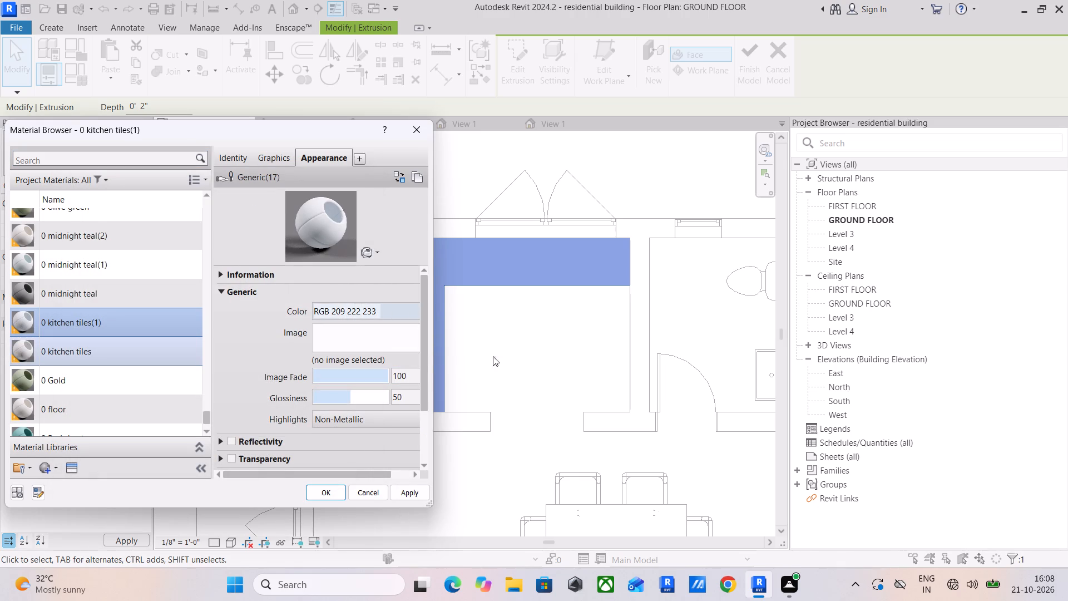
left_click_drag(408, 490, 402, 491)
left_click(329, 490)
left_click(527, 369)
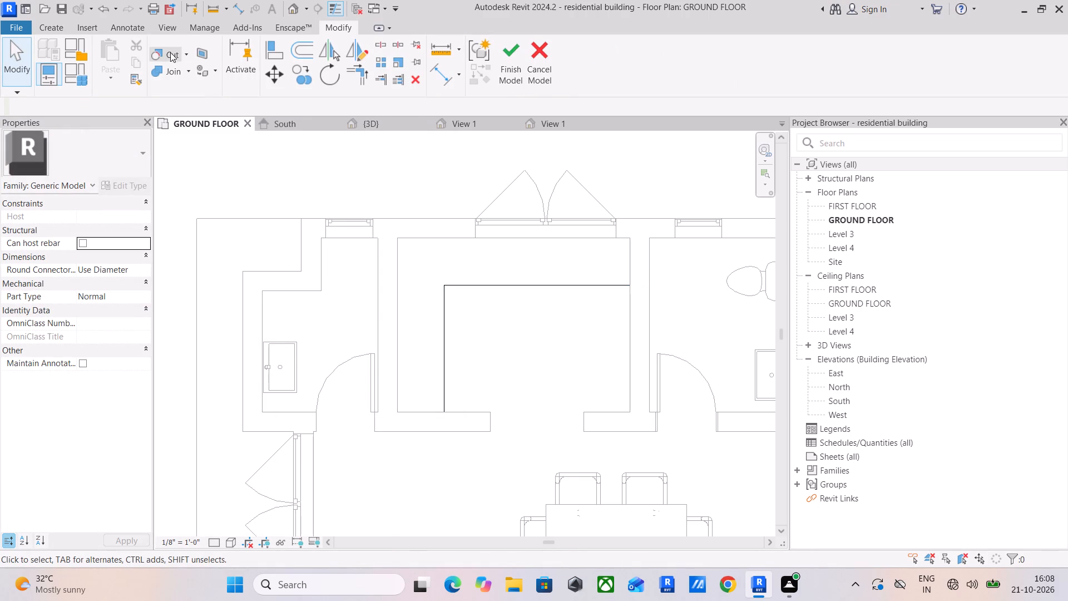
Start a new extrusion and pick the existing L-shaped extrusion's face as its work plane.
left_click(53, 32)
left_click(116, 66)
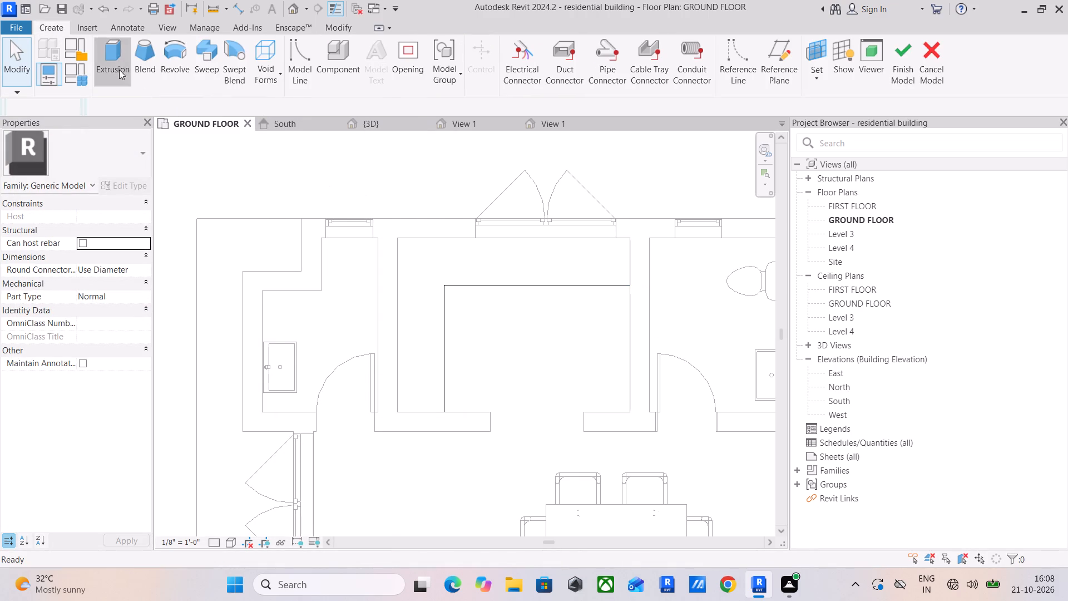
left_click(548, 45)
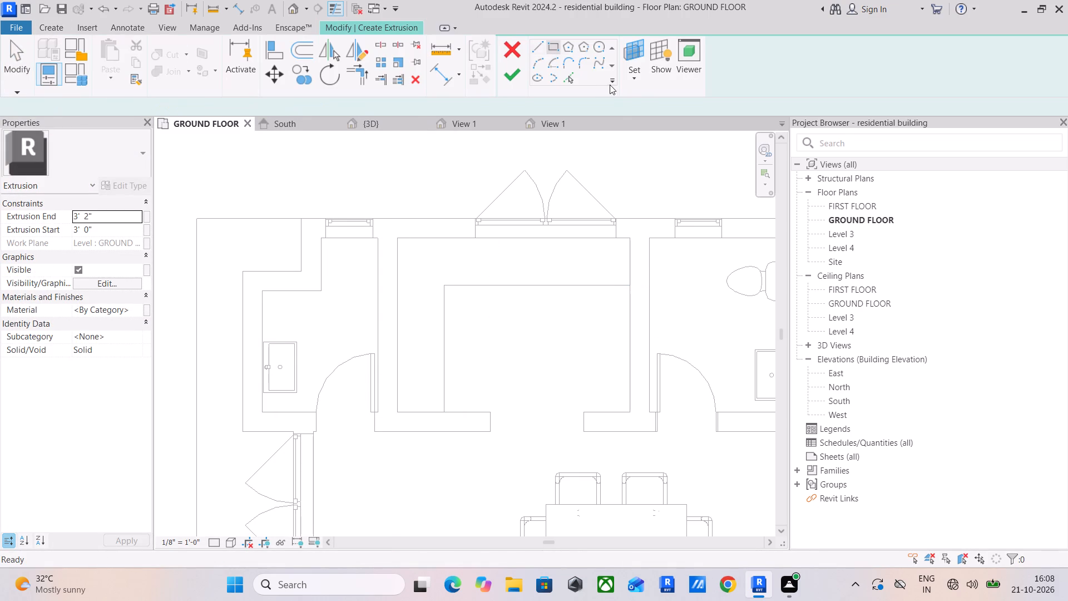
left_click(627, 76)
left_click(648, 116)
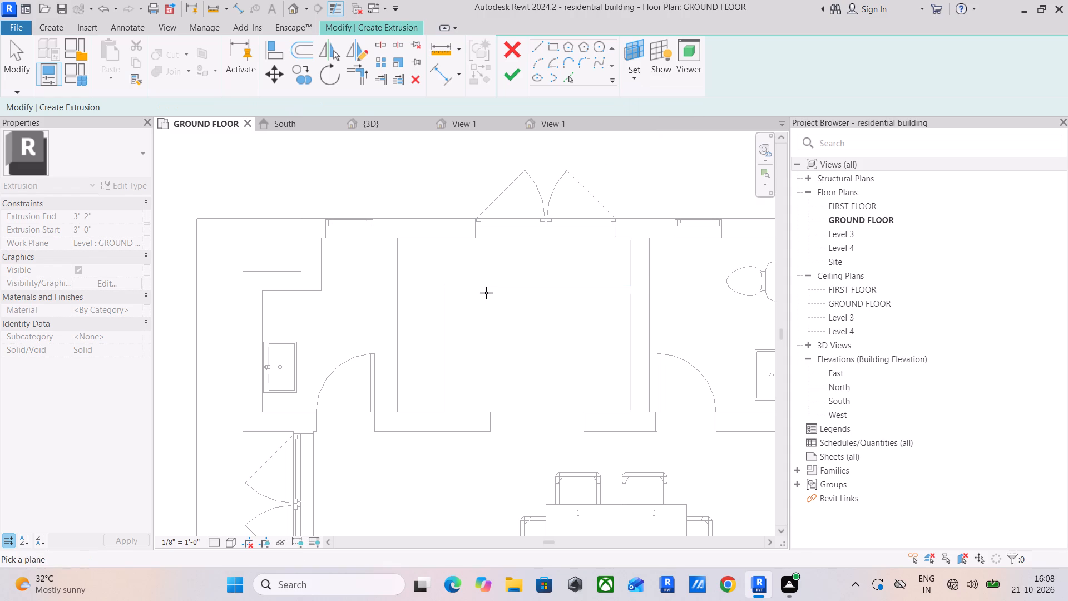
left_click(498, 280)
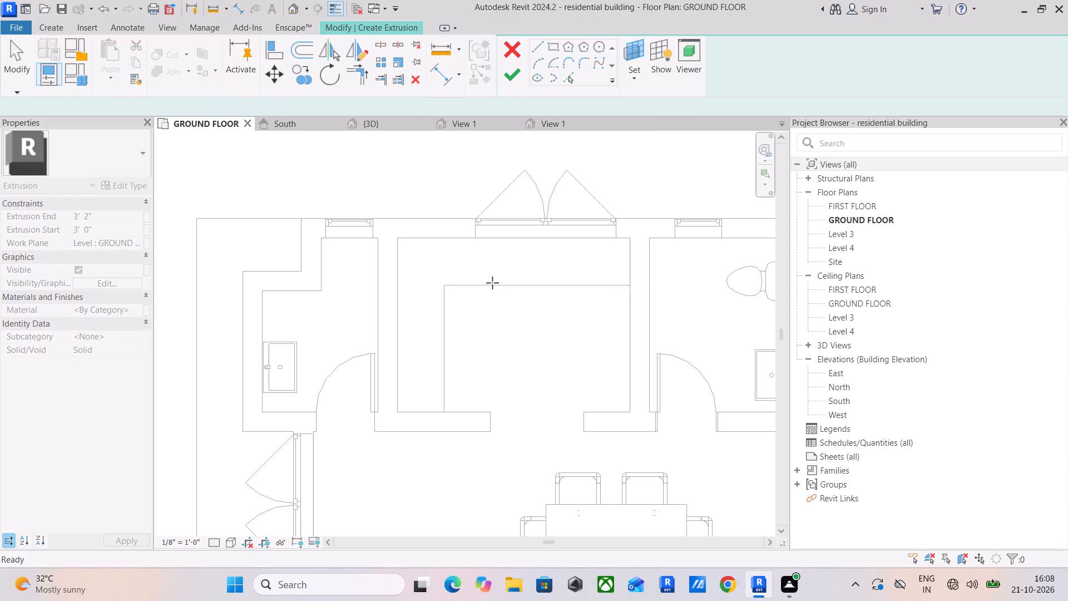
Sketch two rectangles over the L-shaped base: a west leg about 2' by 5'-6" and a north strip about 9'-11" by 2'.
left_click(447, 414)
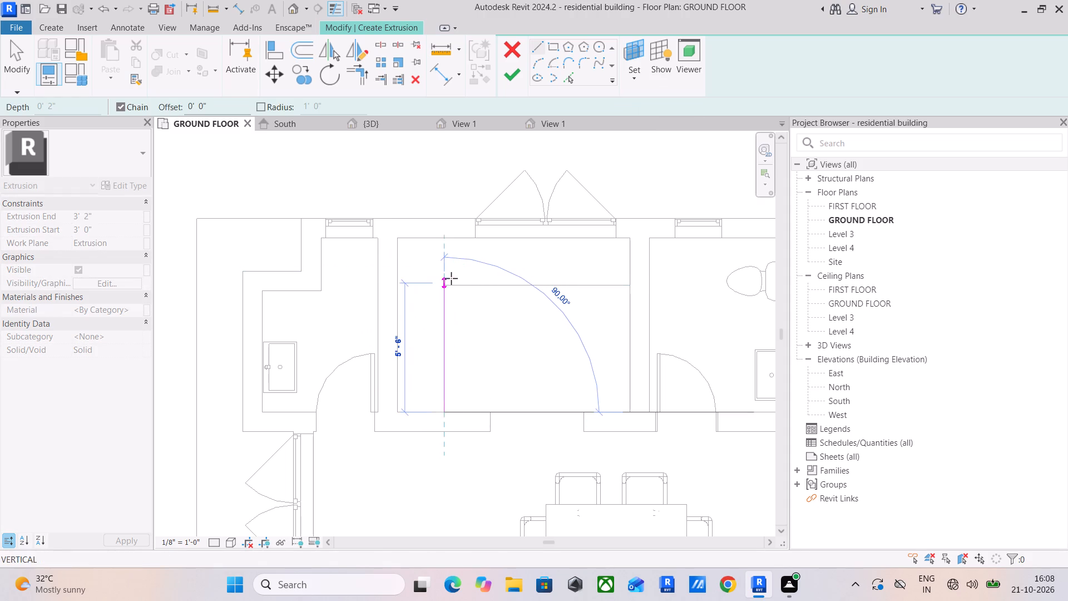
key("Escape")
left_click(552, 51)
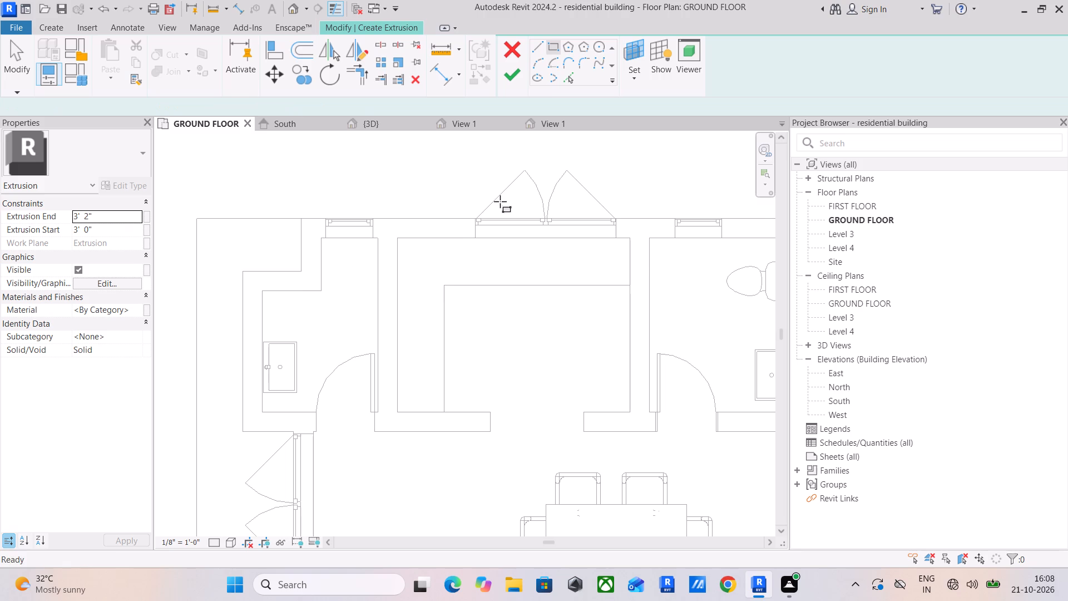
left_click(442, 287)
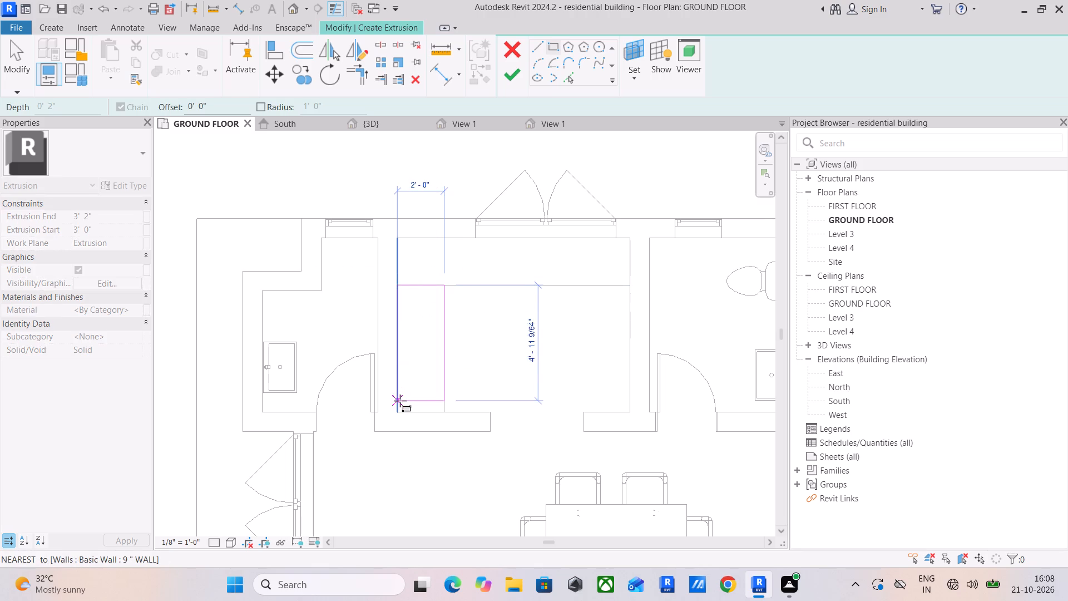
left_click(394, 411)
key("Escape")
left_click_drag(632, 284, 626, 283)
left_click(397, 234)
key("Escape")
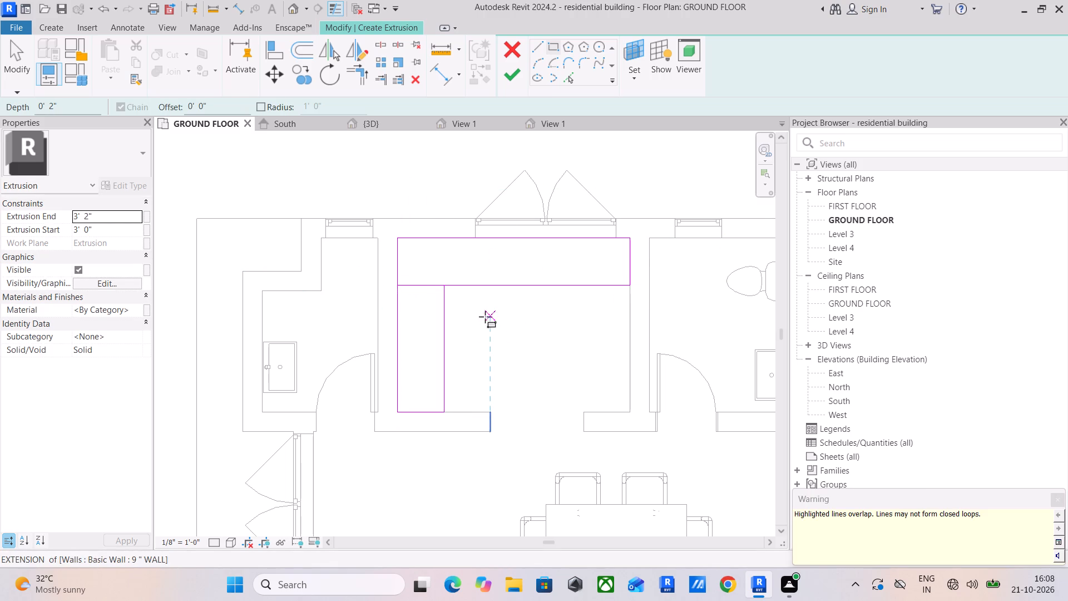
Set the depth of the north strip in the slab sketch to 2'-2".
scroll(456, 303, "up", 3)
key("Escape")
key("Escape")
left_click(502, 274)
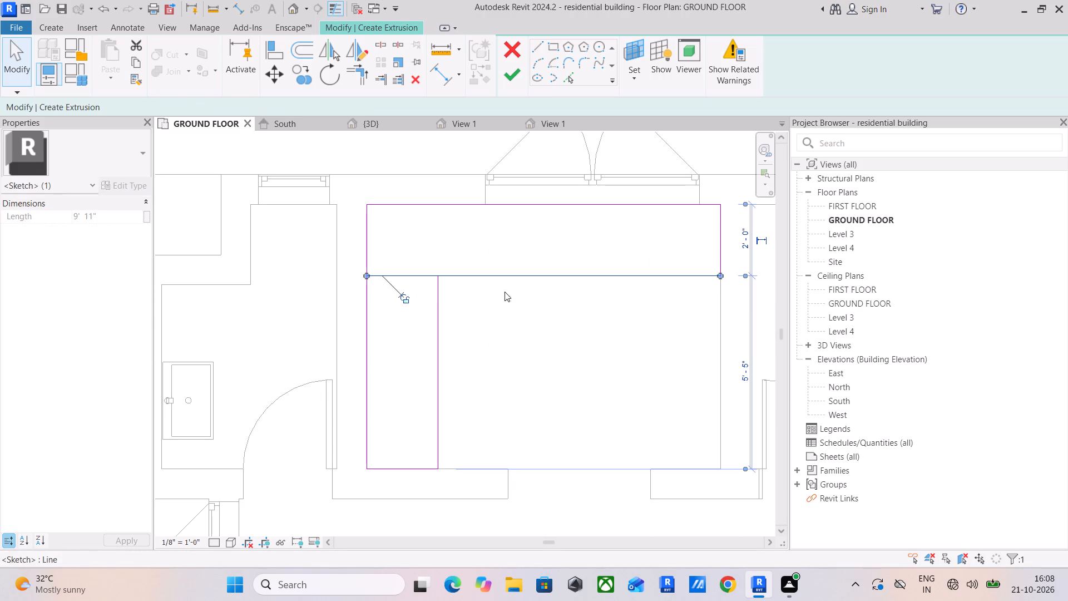
left_click(746, 239)
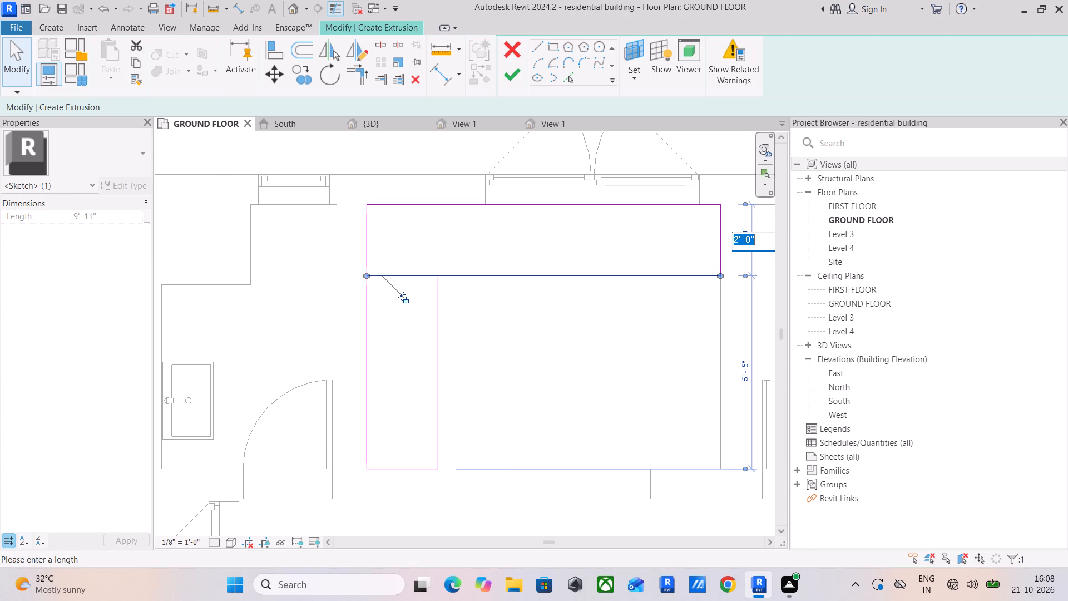
type("2'")
key("2")
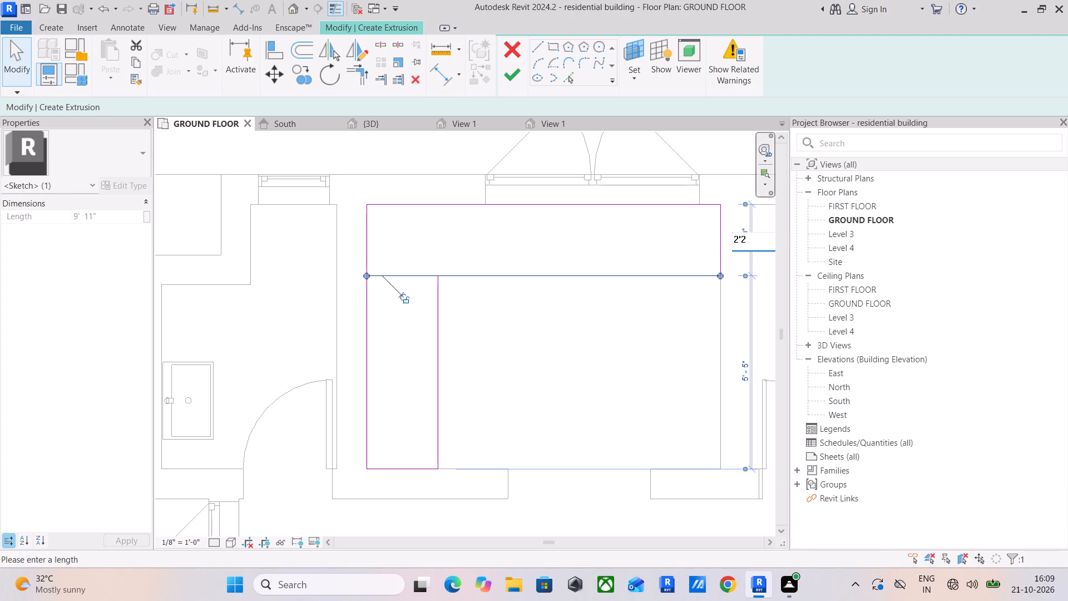
key("BackSpace")
type("1\"")
key("Return")
left_click(746, 239)
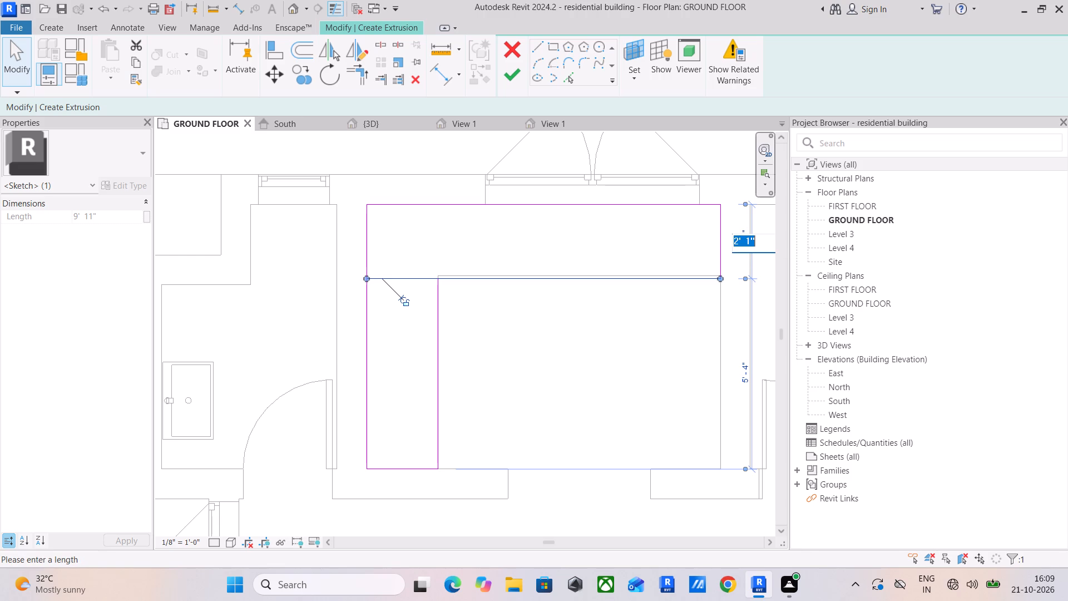
type("2'2\"")
key("Return")
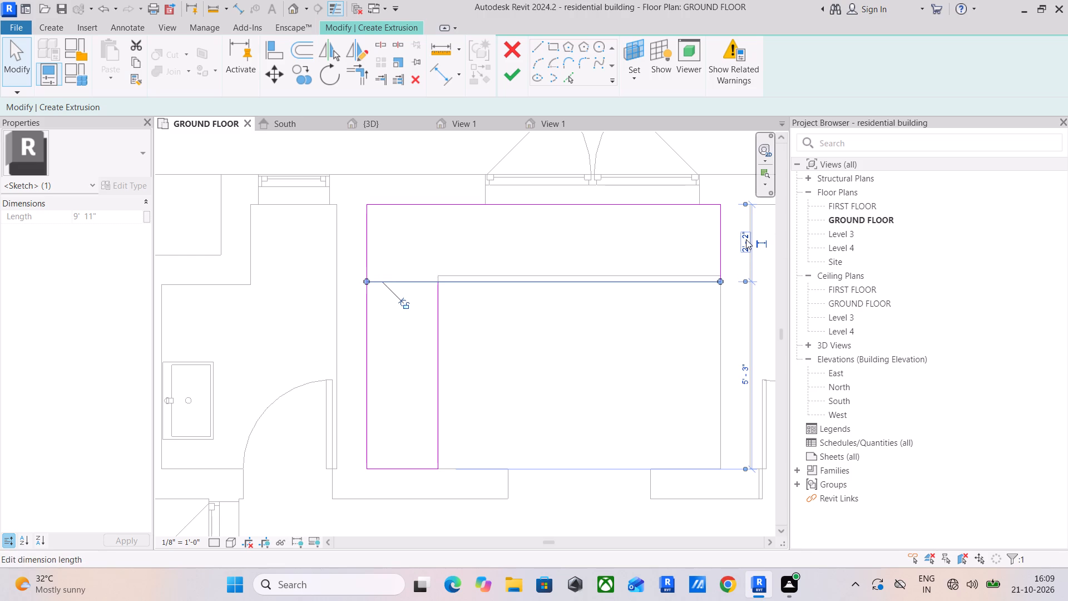
Set the width of the west leg in the slab sketch to 2'-2".
left_click(439, 378)
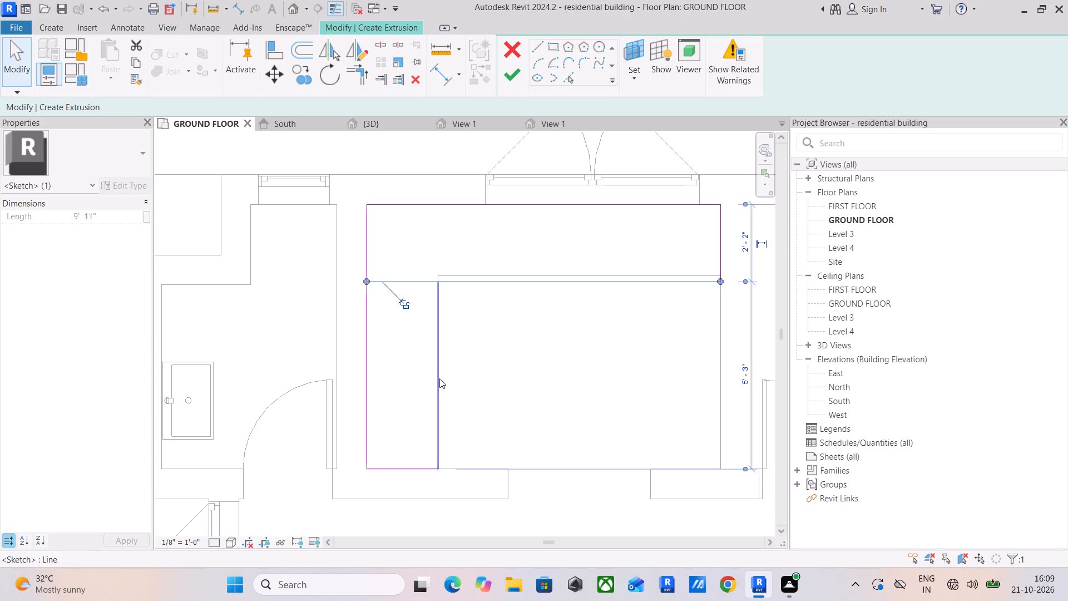
left_click(407, 492)
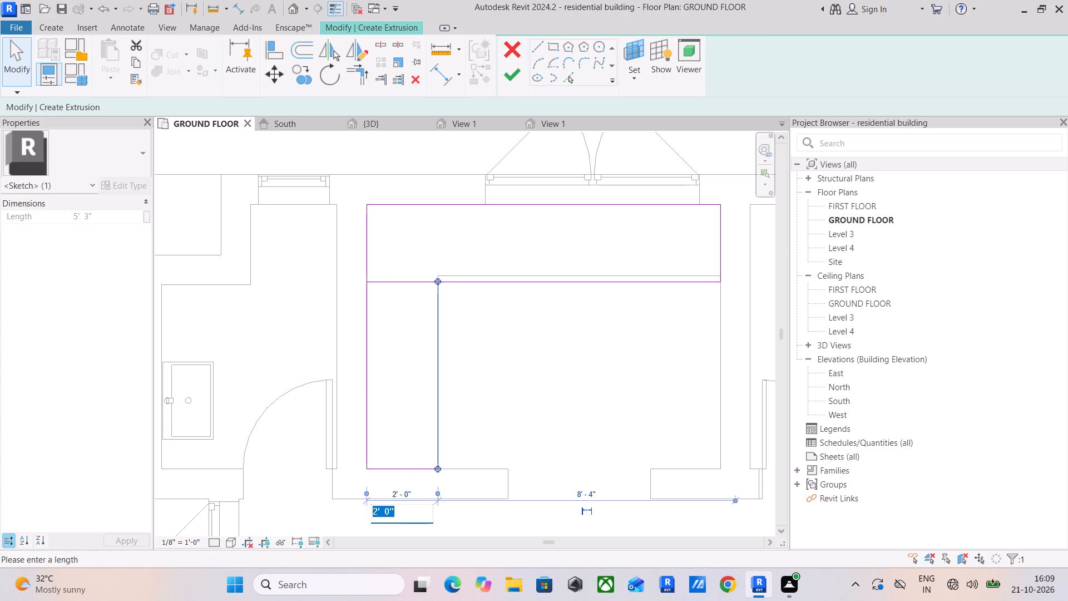
type("2'2\"")
key("Return")
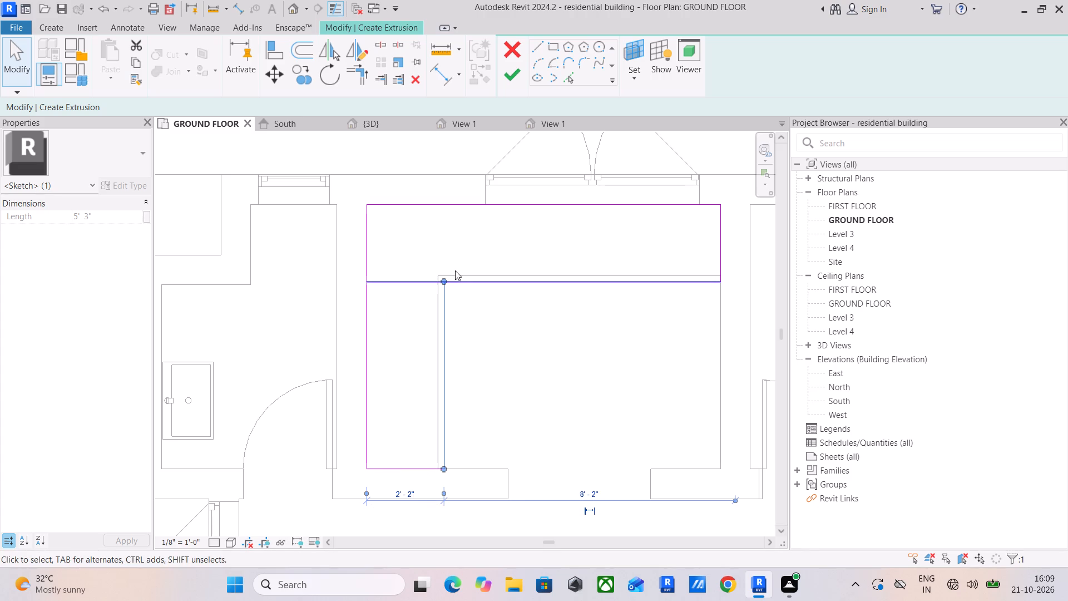
Trim the inner corner of the two rectangles and delete the leftover segment between them to form one L-shaped outline.
left_click(352, 70)
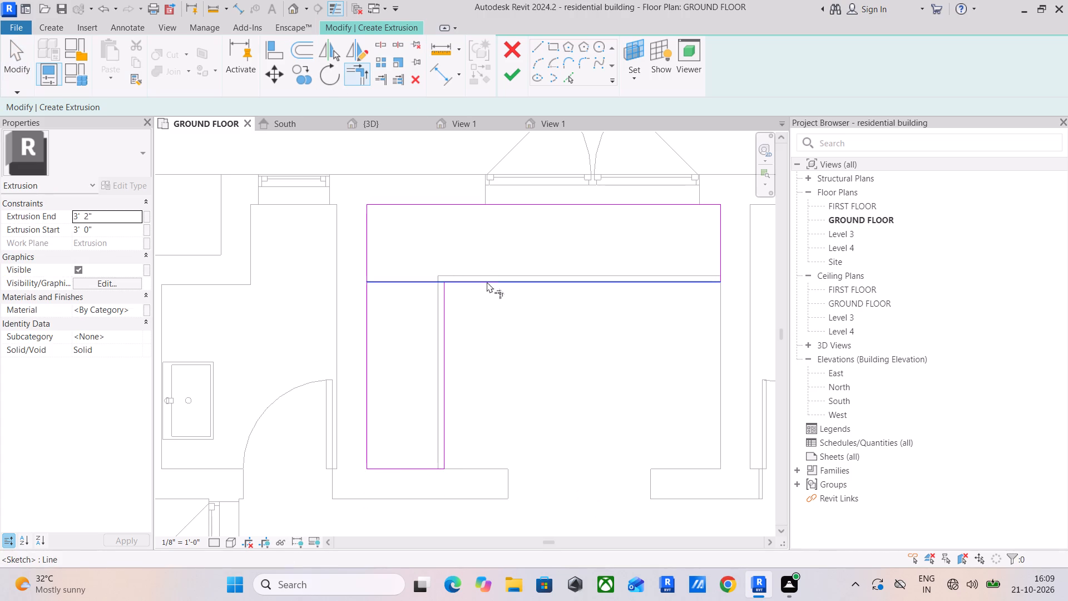
left_click(487, 282)
left_click(444, 312)
key("Escape")
left_click(412, 284)
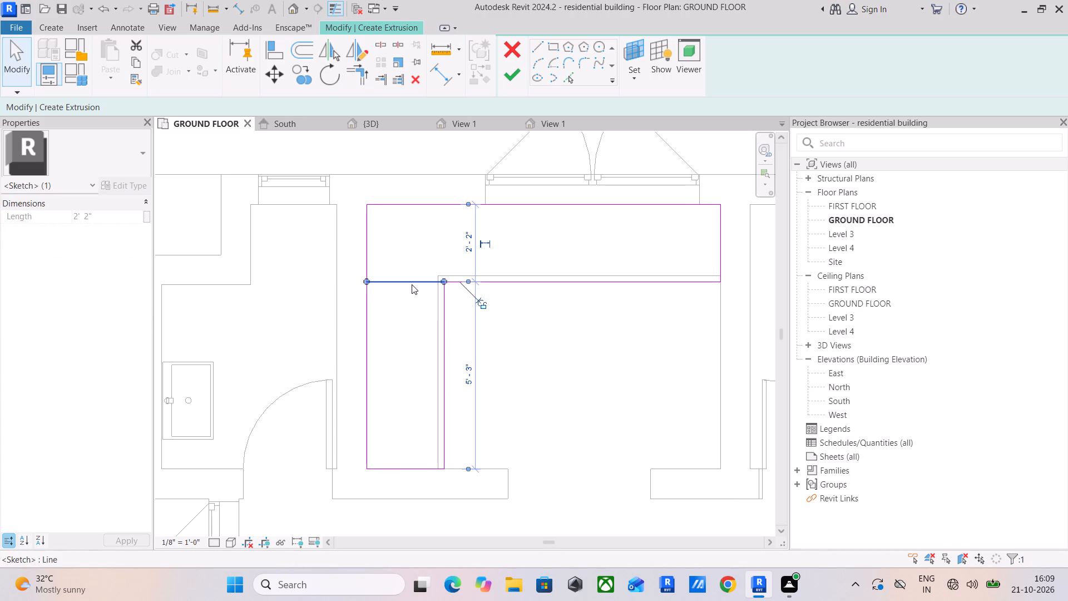
key("Delete")
Set the extrusion start to 0 and the end to 2", and finish the L-shaped slab extrusion.
middle_click_drag(426, 290, 440, 257)
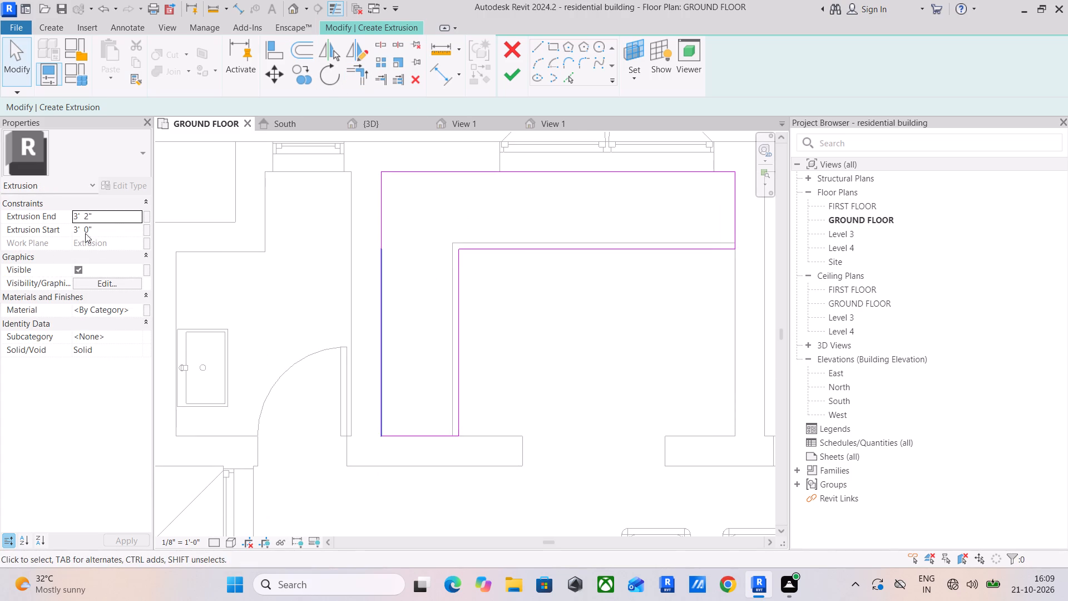
left_click(118, 231)
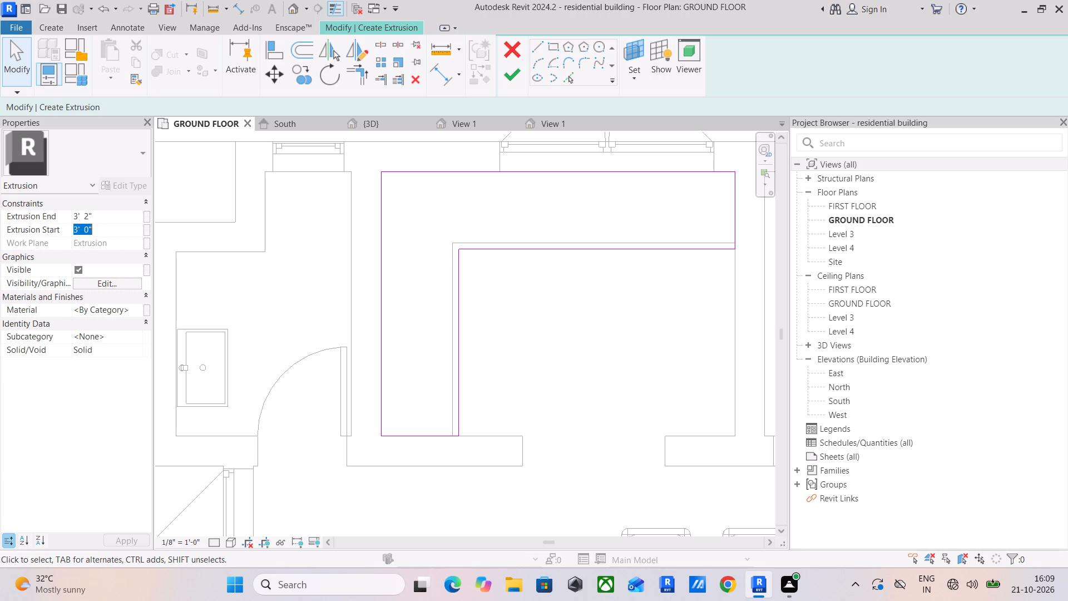
key("0")
key("Return")
left_click(122, 218)
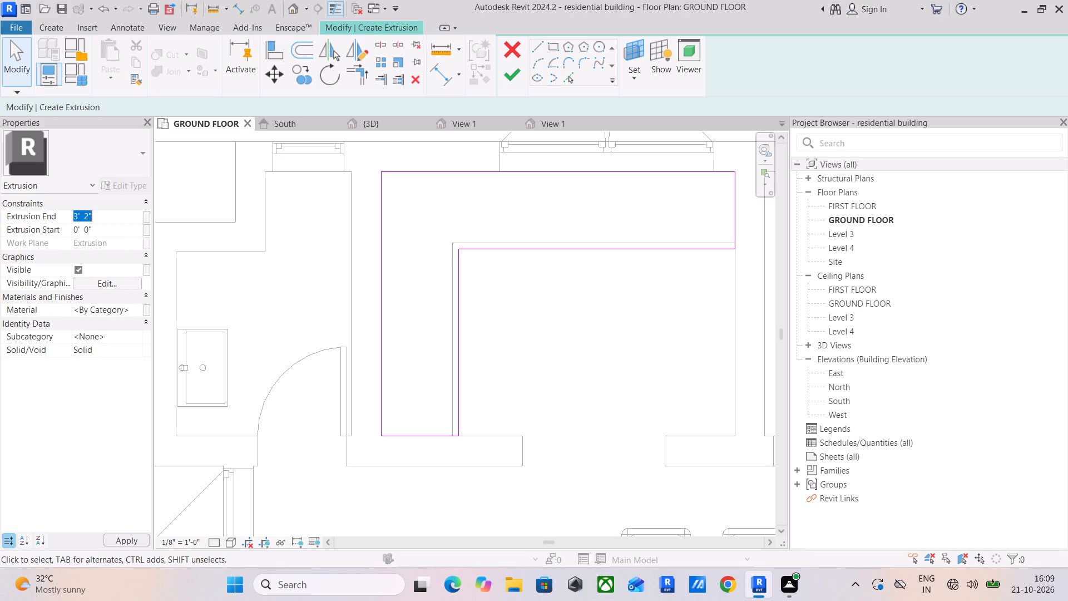
type("2\"")
key("Return")
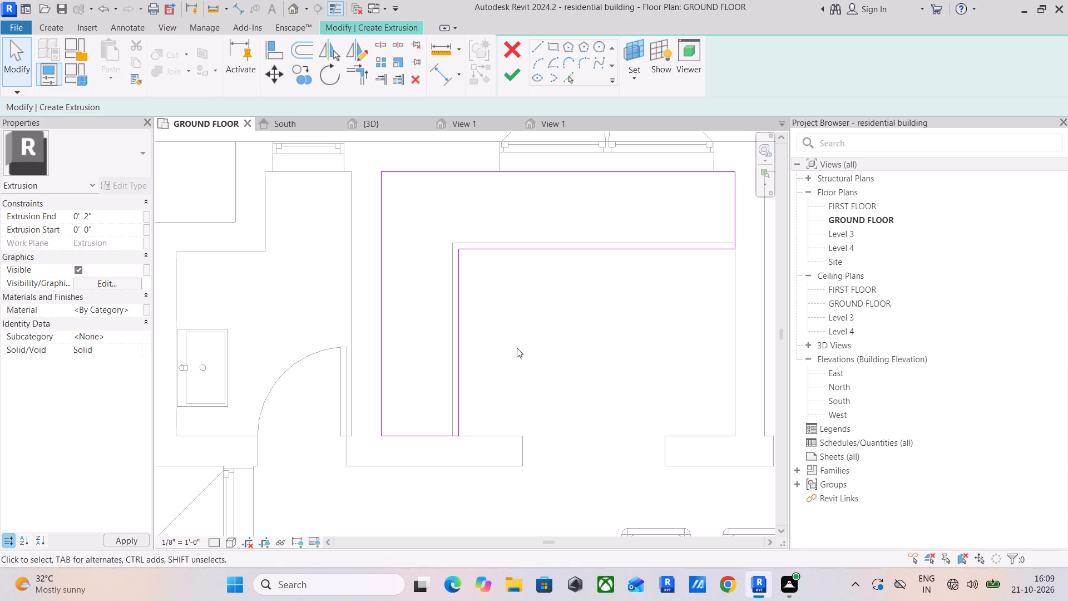
left_click(508, 72)
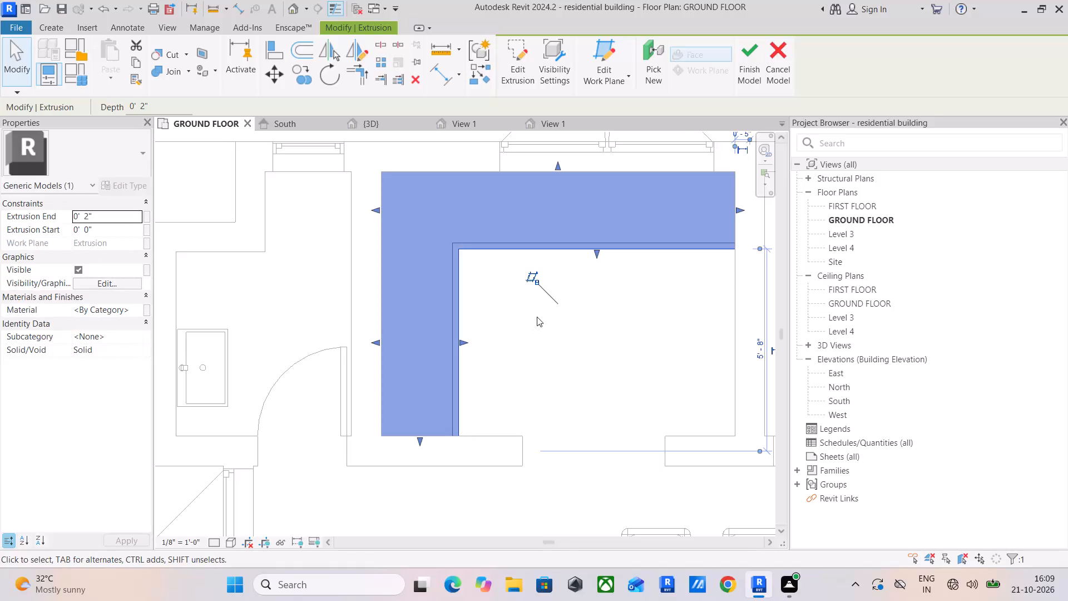
left_click(538, 324)
scroll(571, 380, "down", 1)
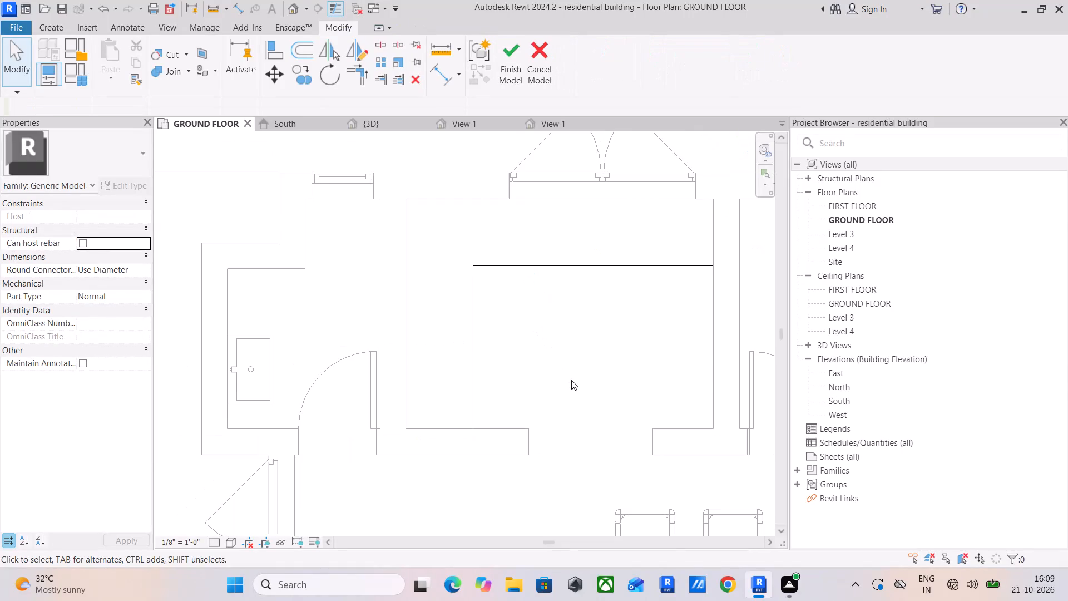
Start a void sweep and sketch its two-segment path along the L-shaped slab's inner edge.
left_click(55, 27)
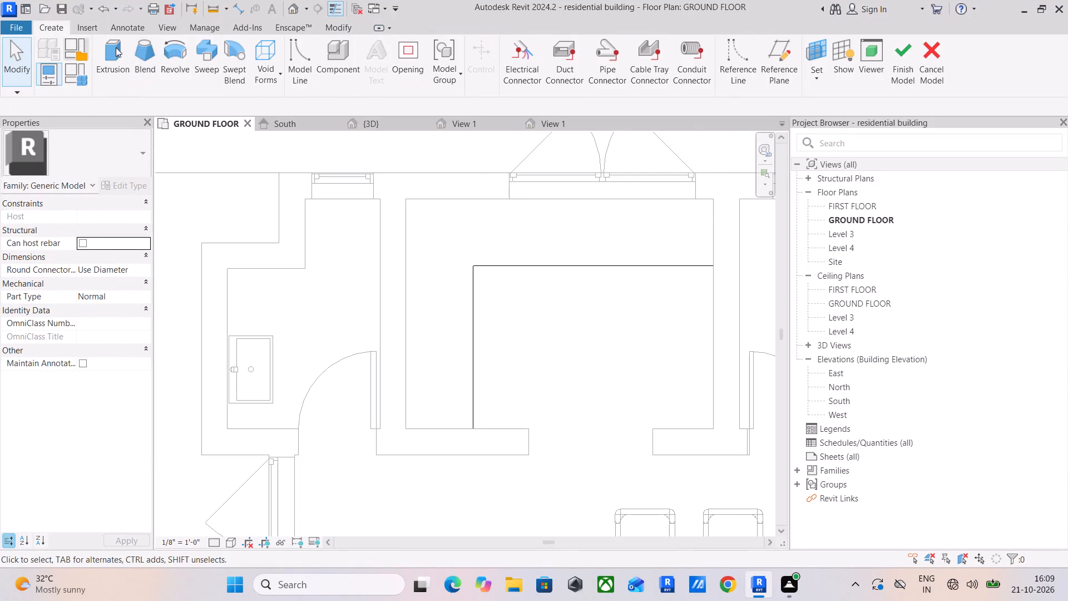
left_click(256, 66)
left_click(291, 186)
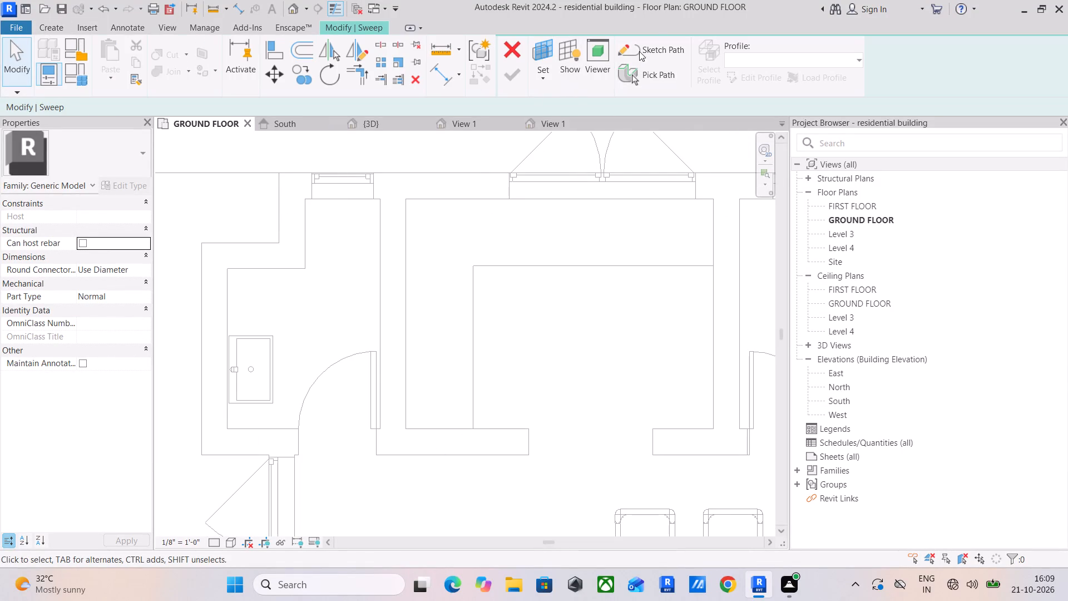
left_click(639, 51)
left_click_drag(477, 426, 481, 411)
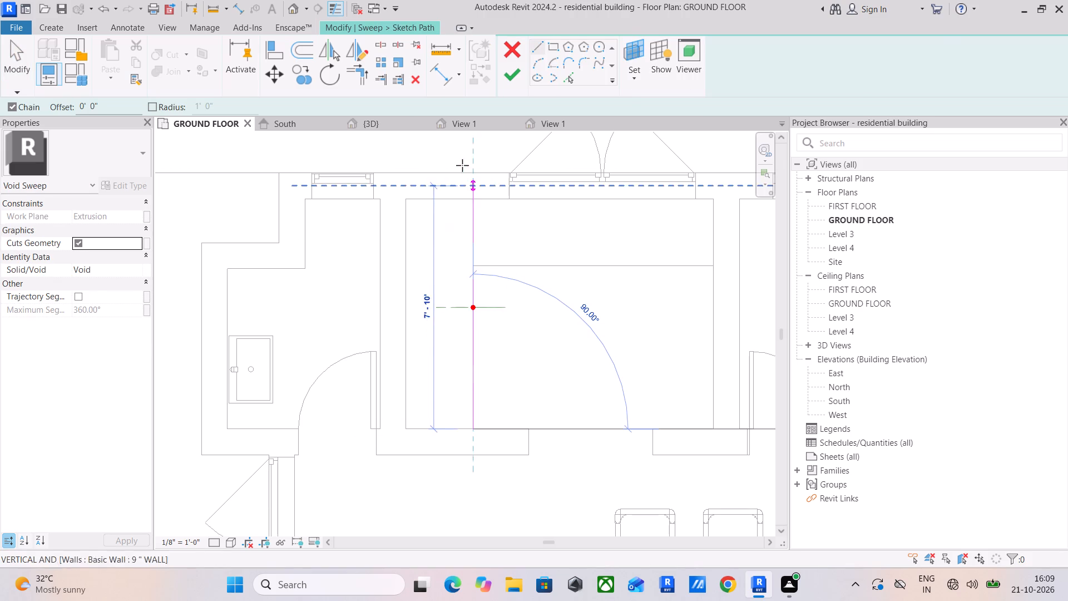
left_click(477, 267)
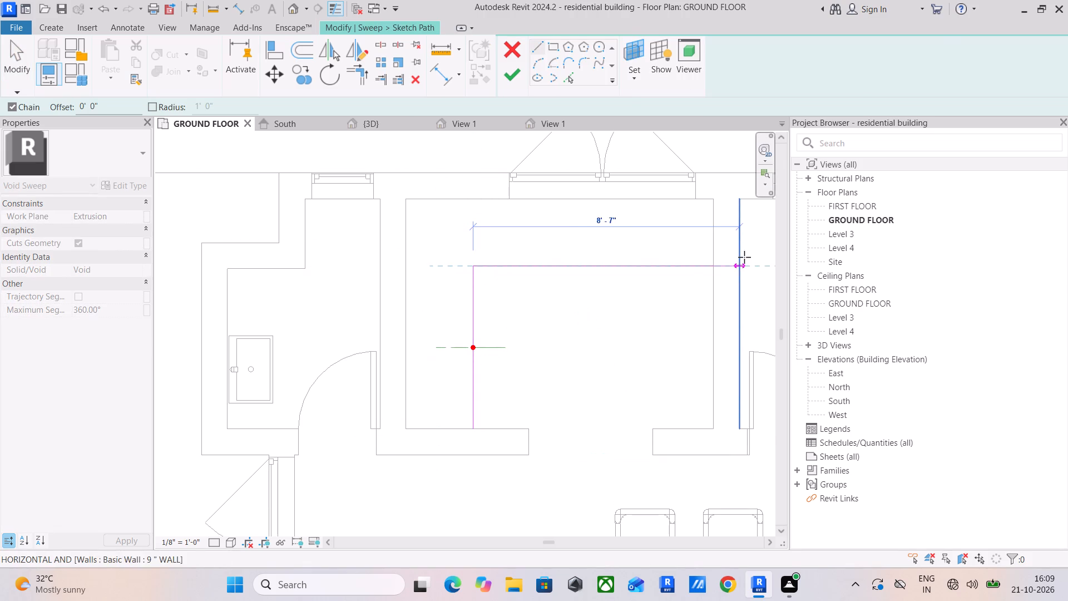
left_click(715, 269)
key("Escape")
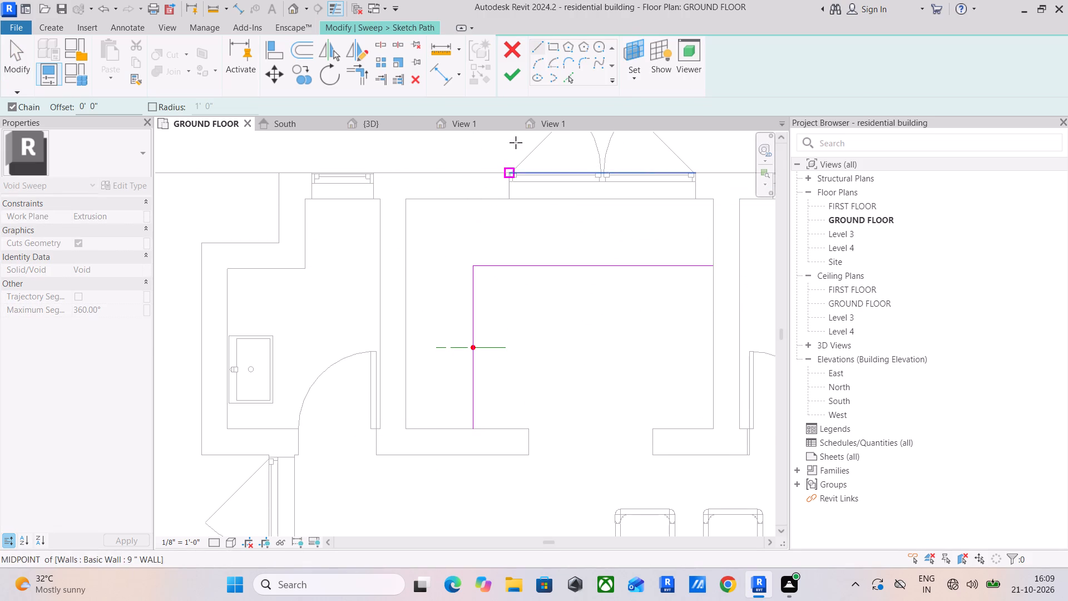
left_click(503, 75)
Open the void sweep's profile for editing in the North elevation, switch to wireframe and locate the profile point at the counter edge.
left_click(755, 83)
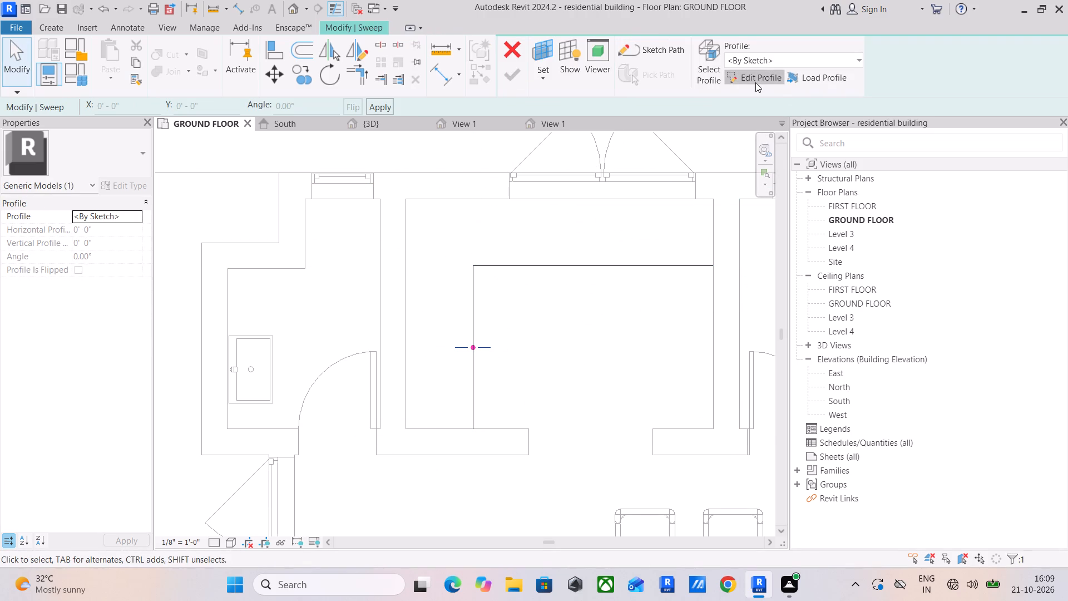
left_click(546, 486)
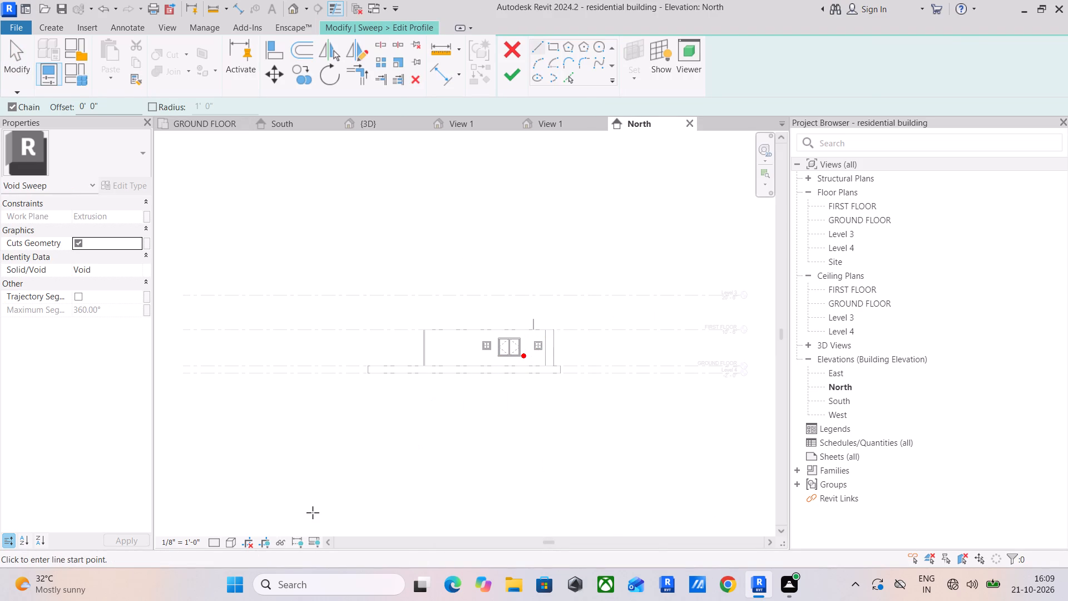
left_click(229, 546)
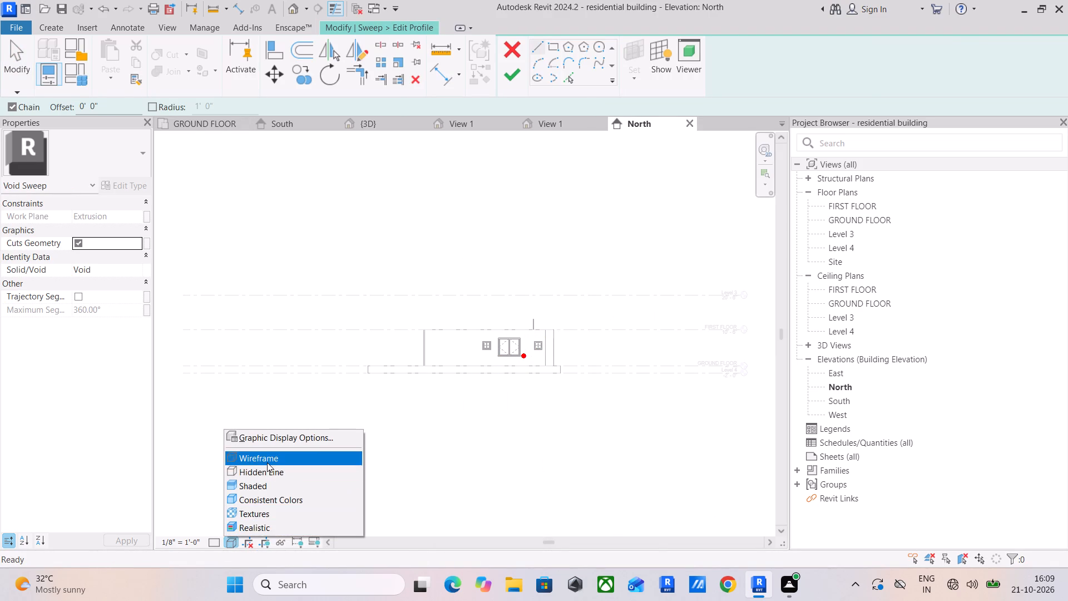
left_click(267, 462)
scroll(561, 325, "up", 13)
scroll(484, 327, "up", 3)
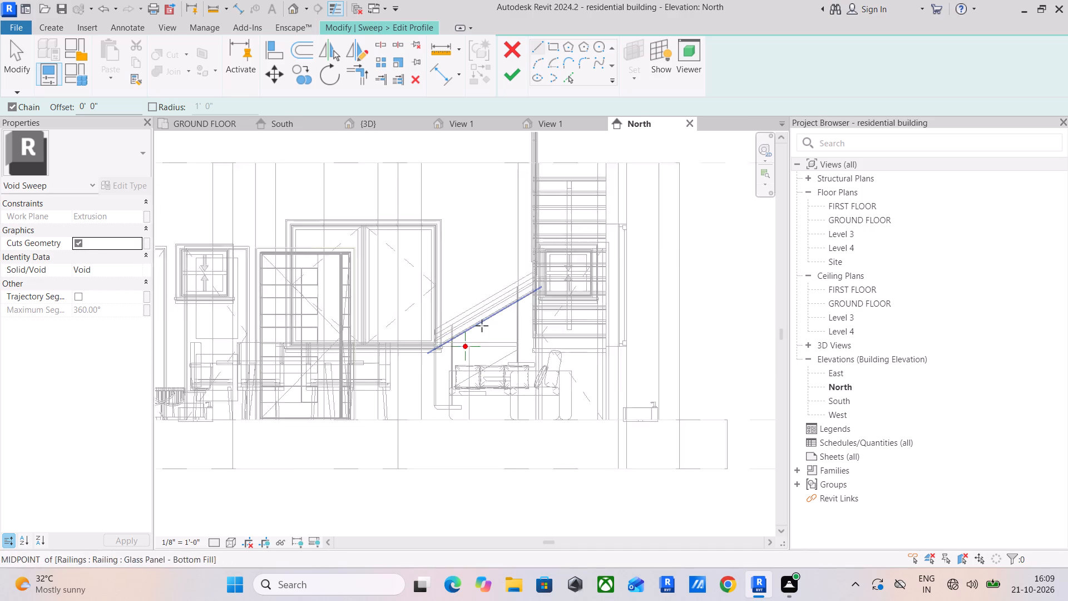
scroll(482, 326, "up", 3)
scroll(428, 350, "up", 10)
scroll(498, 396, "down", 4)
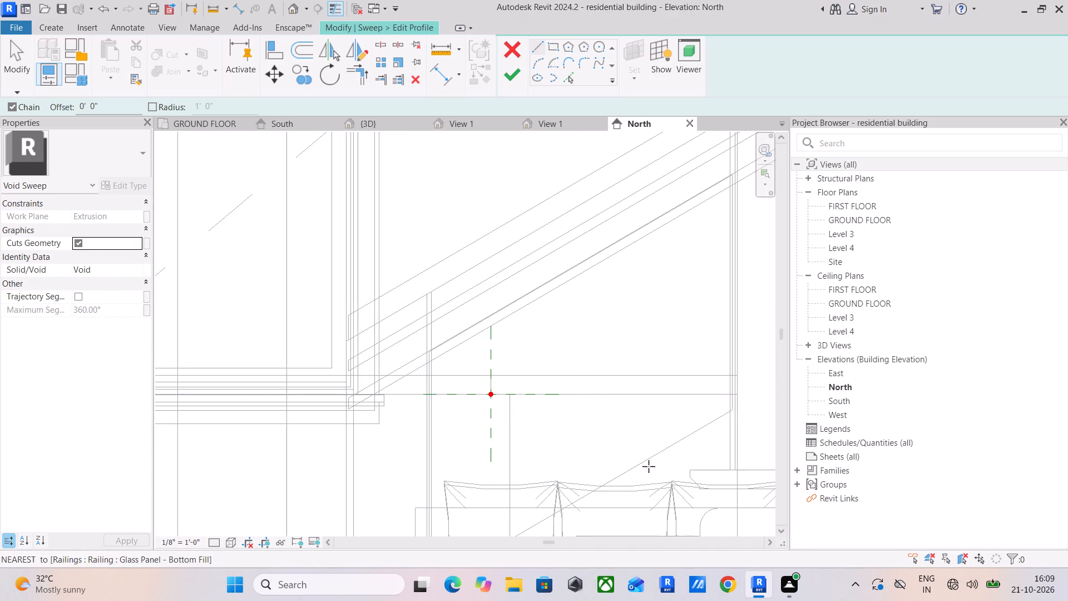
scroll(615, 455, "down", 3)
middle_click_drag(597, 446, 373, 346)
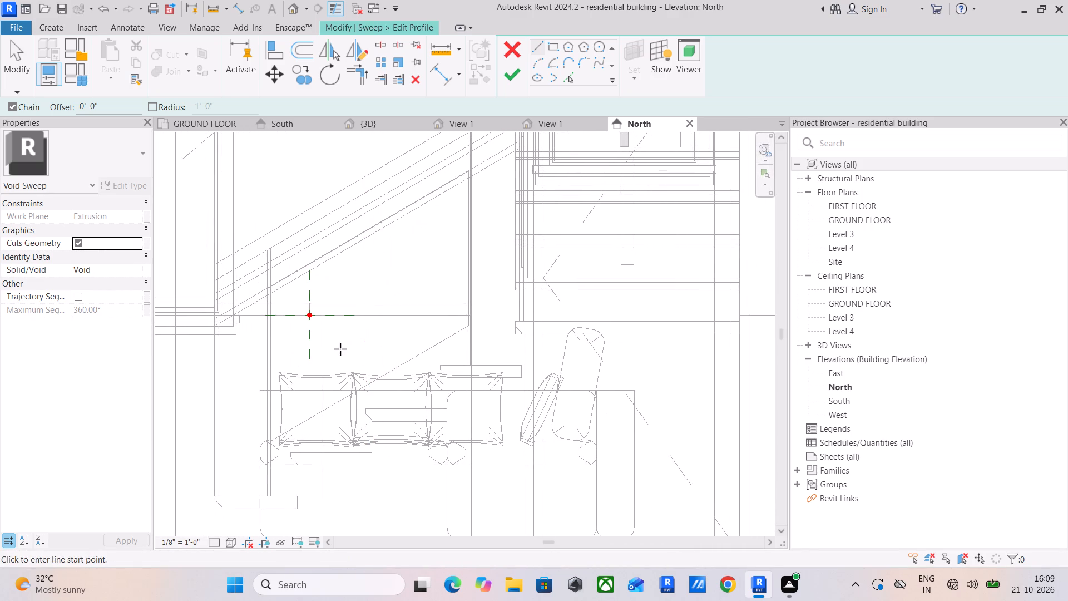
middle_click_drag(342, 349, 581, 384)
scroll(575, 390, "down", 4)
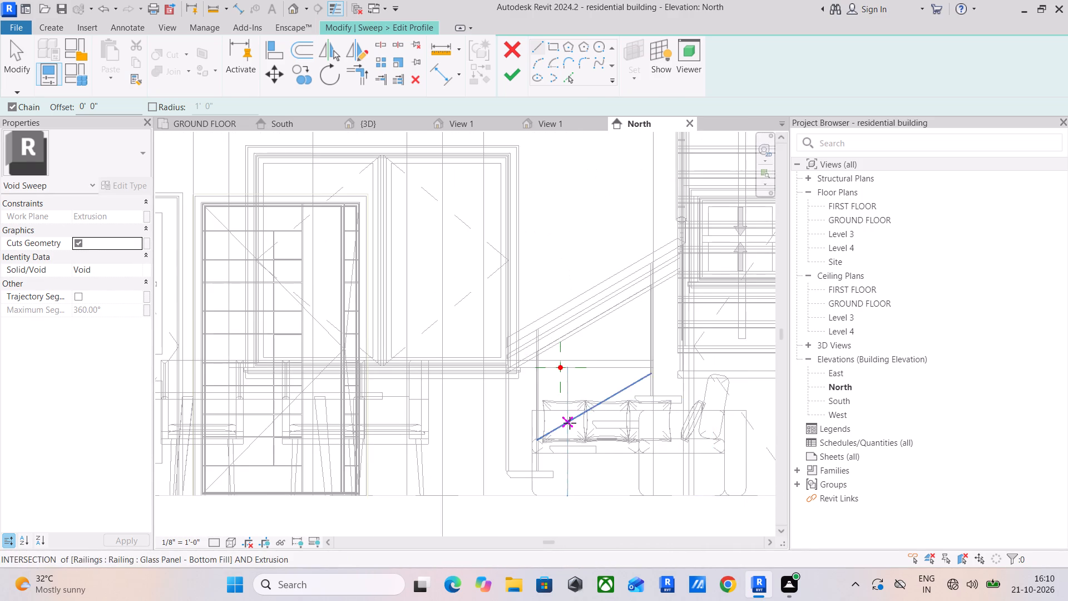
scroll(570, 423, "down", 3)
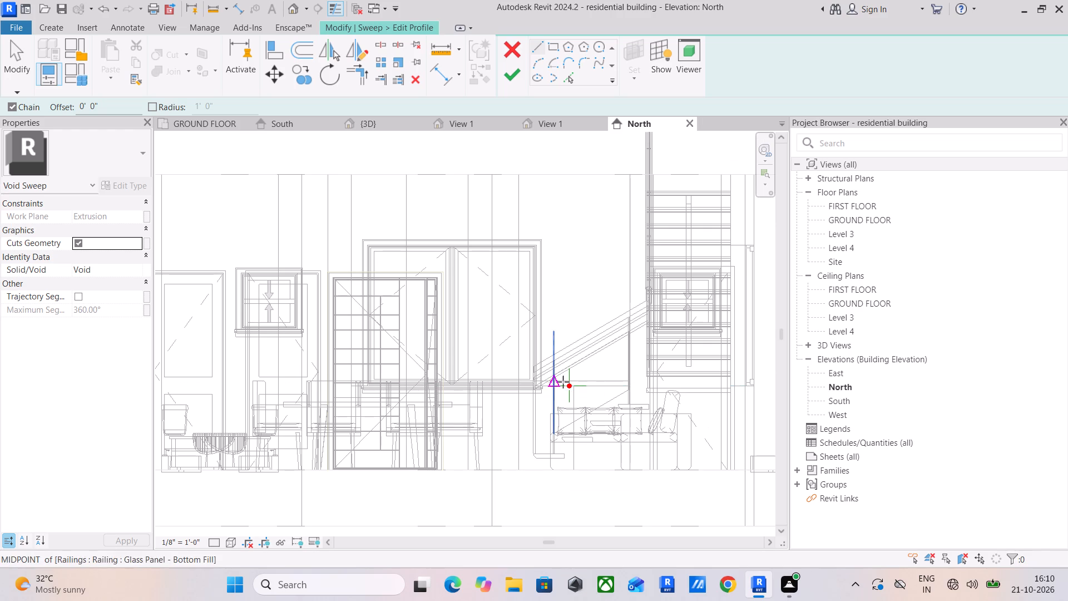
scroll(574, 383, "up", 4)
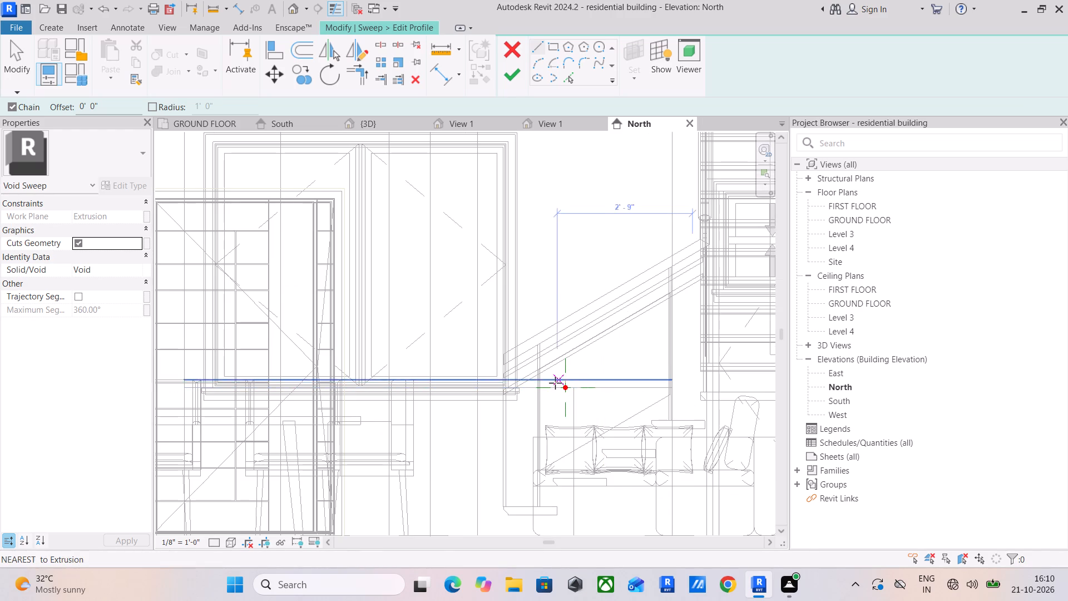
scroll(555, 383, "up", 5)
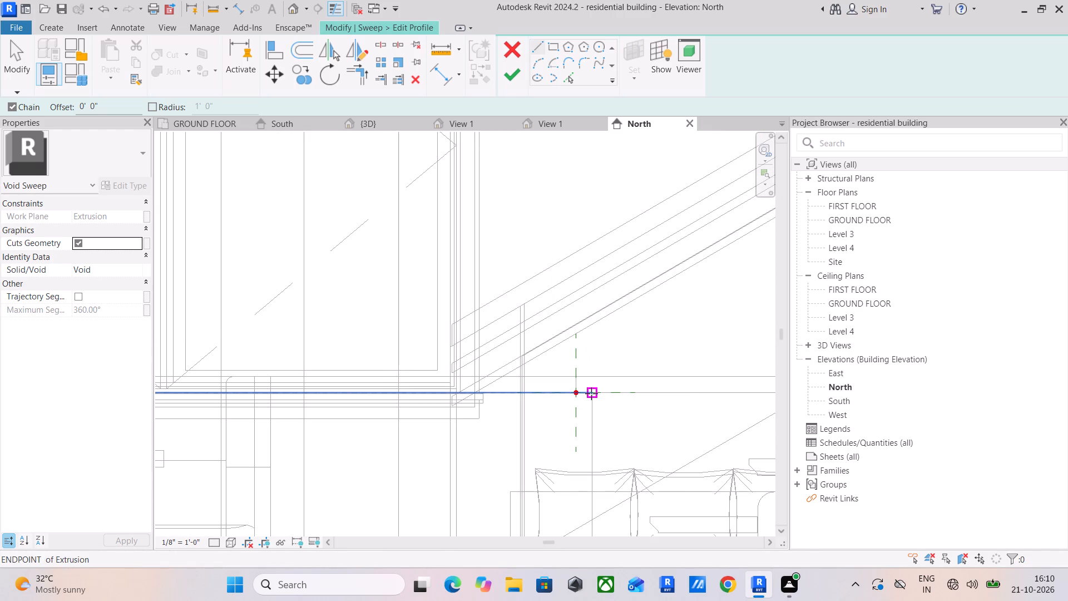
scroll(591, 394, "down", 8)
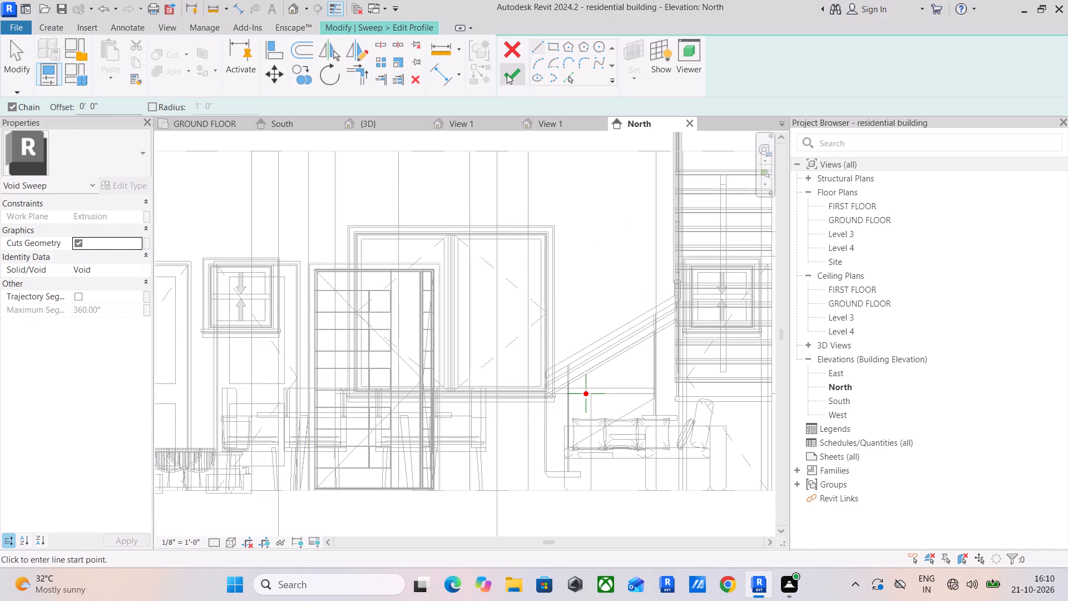
Discard the unfinished void sweep and its profile, return to the ground floor plan, and finish the in-place counter model.
left_click(512, 56)
left_click(562, 300)
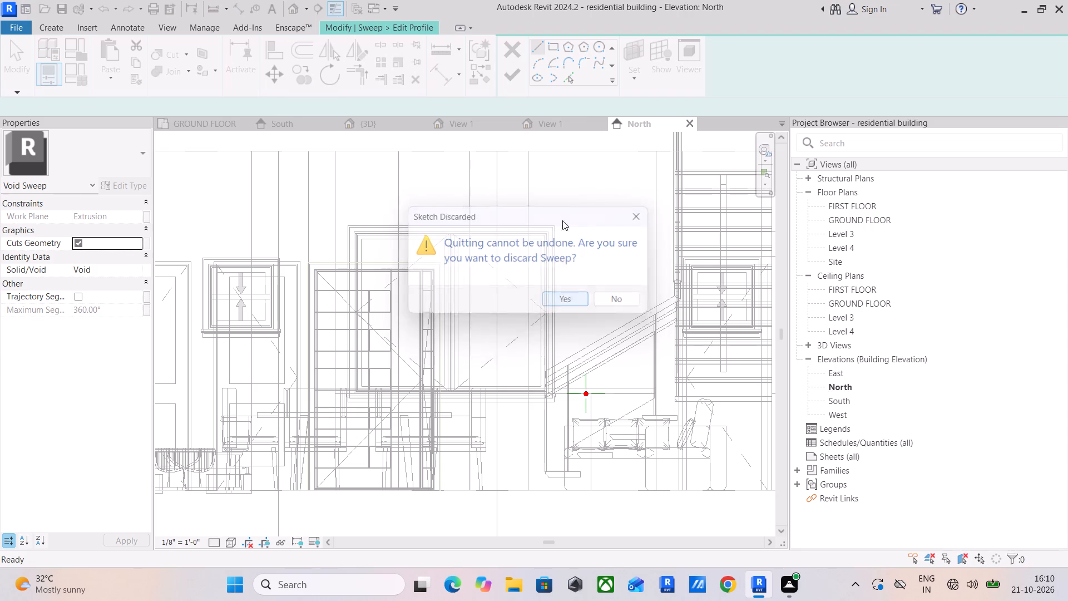
left_click(508, 53)
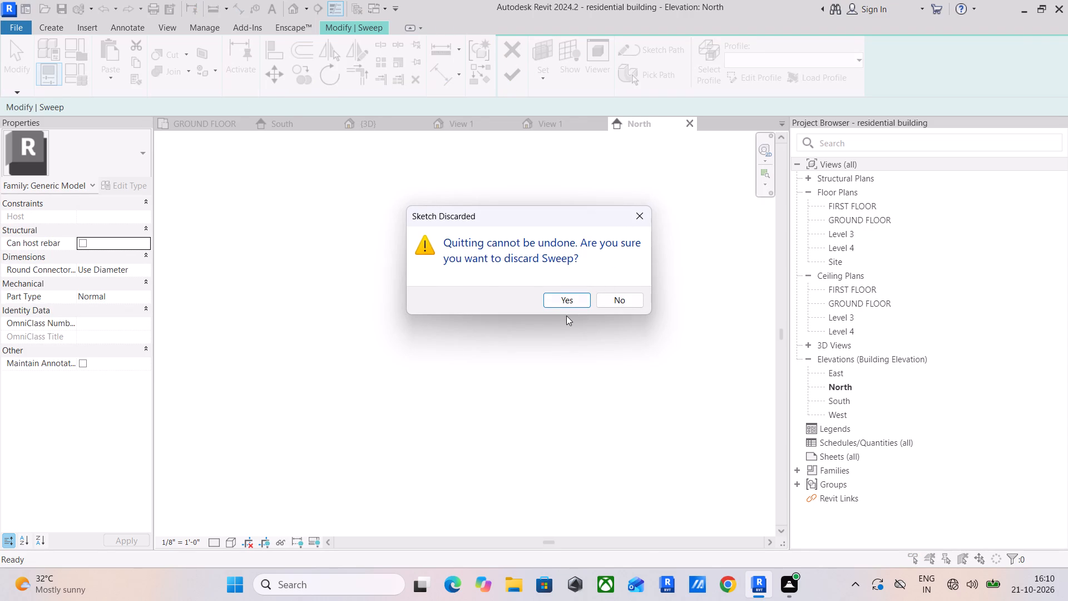
left_click(570, 295)
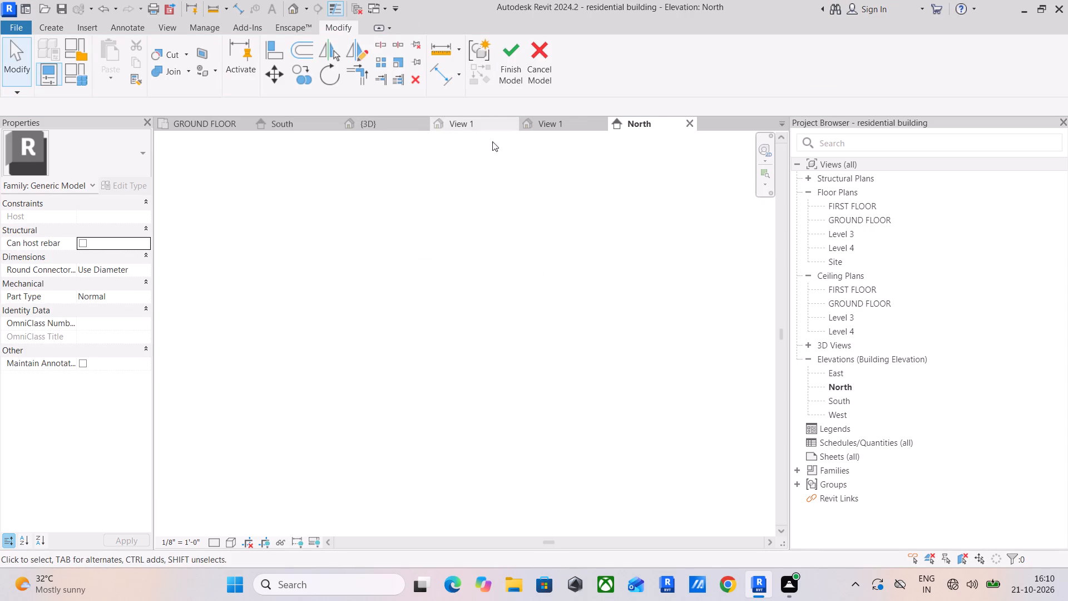
left_click(207, 122)
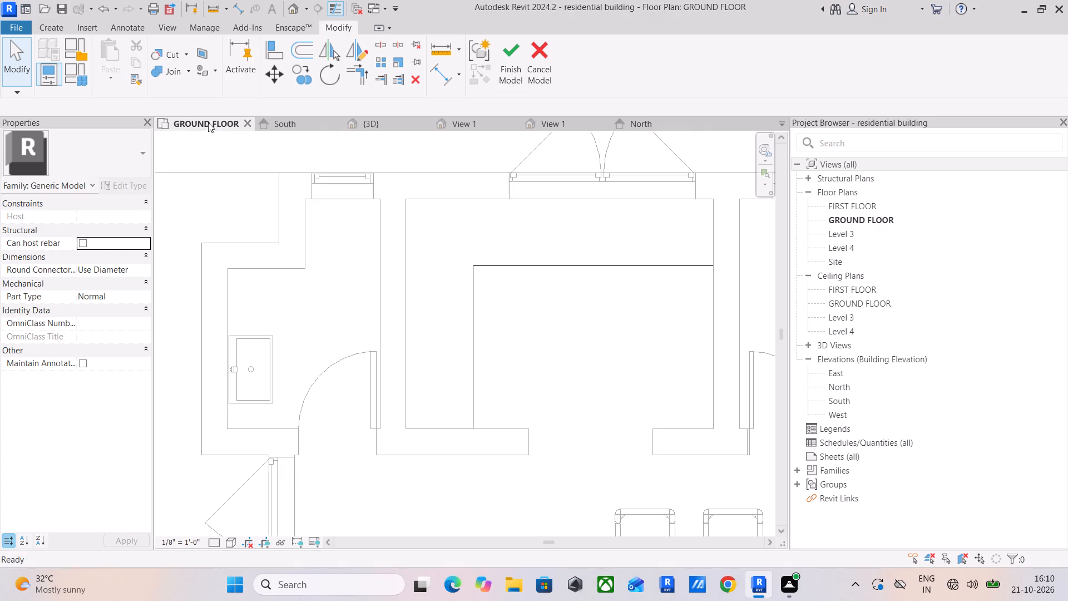
scroll(517, 331, "down", 4)
scroll(502, 293, "up", 3)
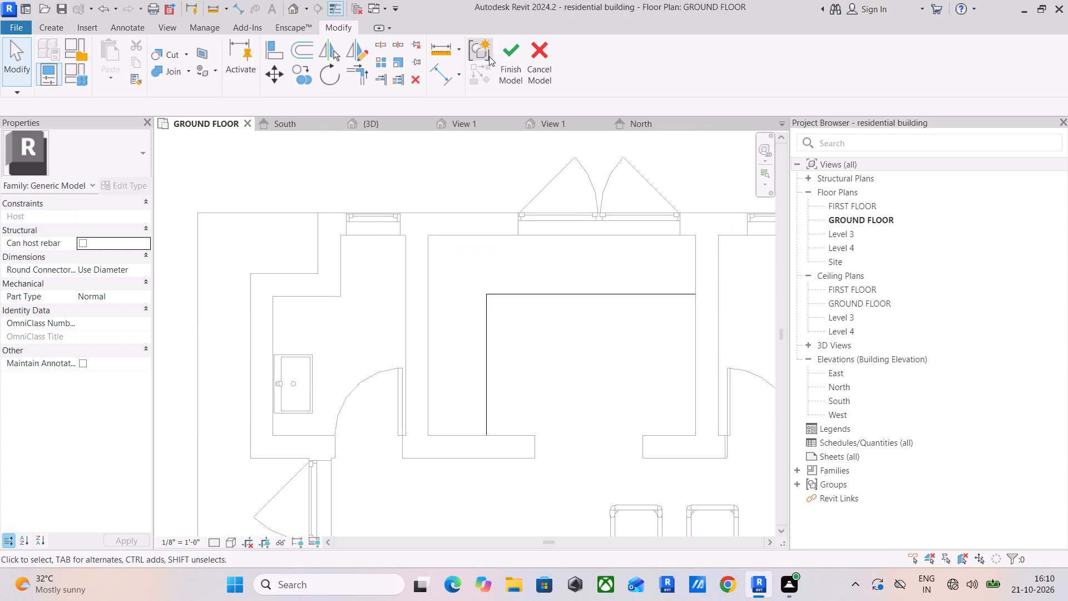
left_click(507, 54)
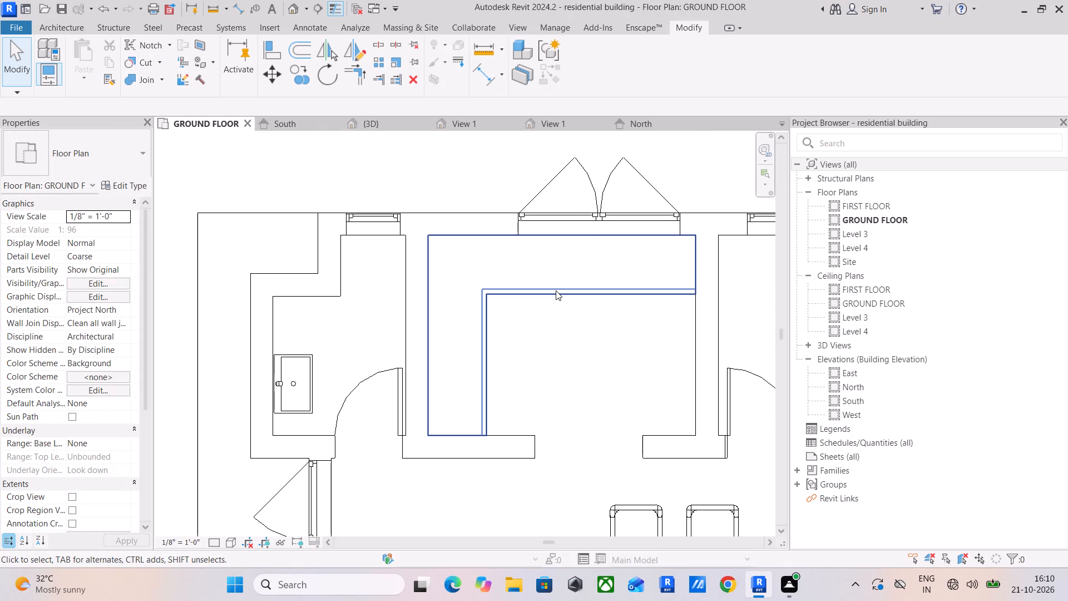
Select the L-shaped counter in the ground floor plan and isolate its surroundings in 3D with a selection box.
left_click(556, 290)
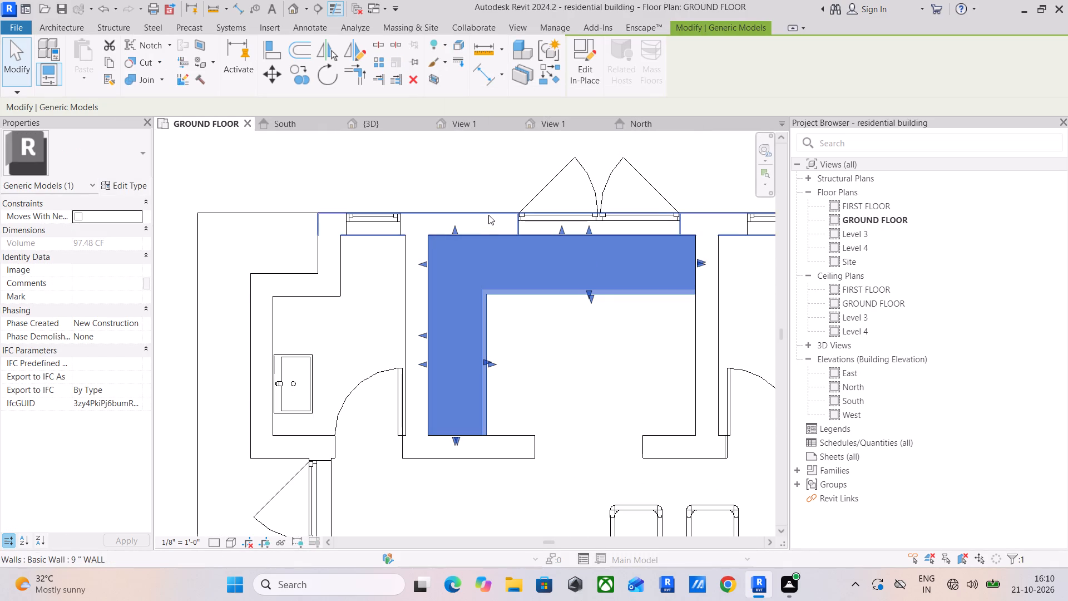
left_click(556, 356)
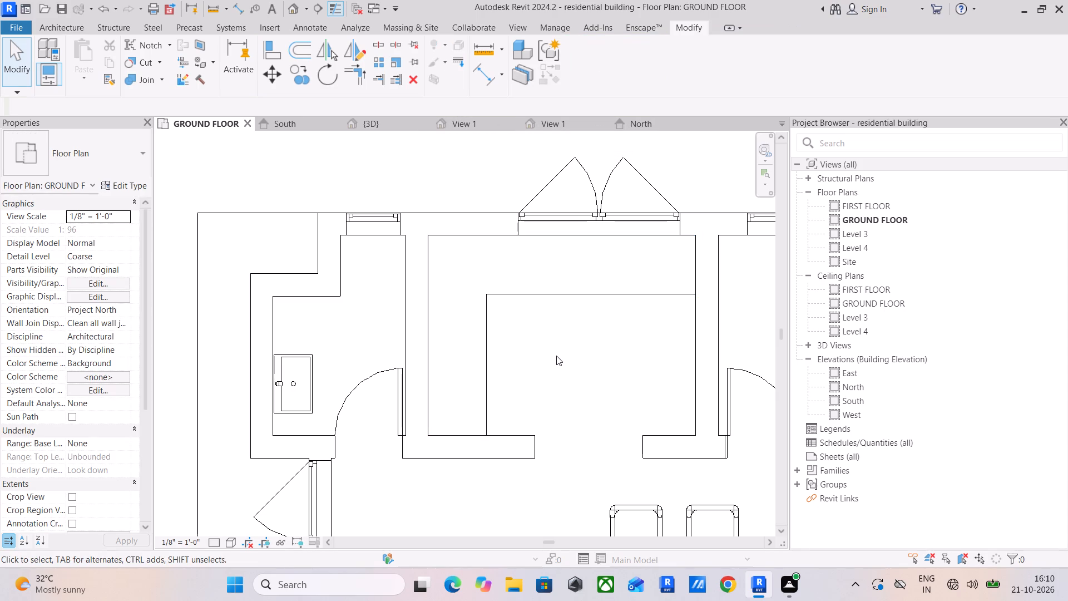
left_click(520, 293)
left_click(434, 82)
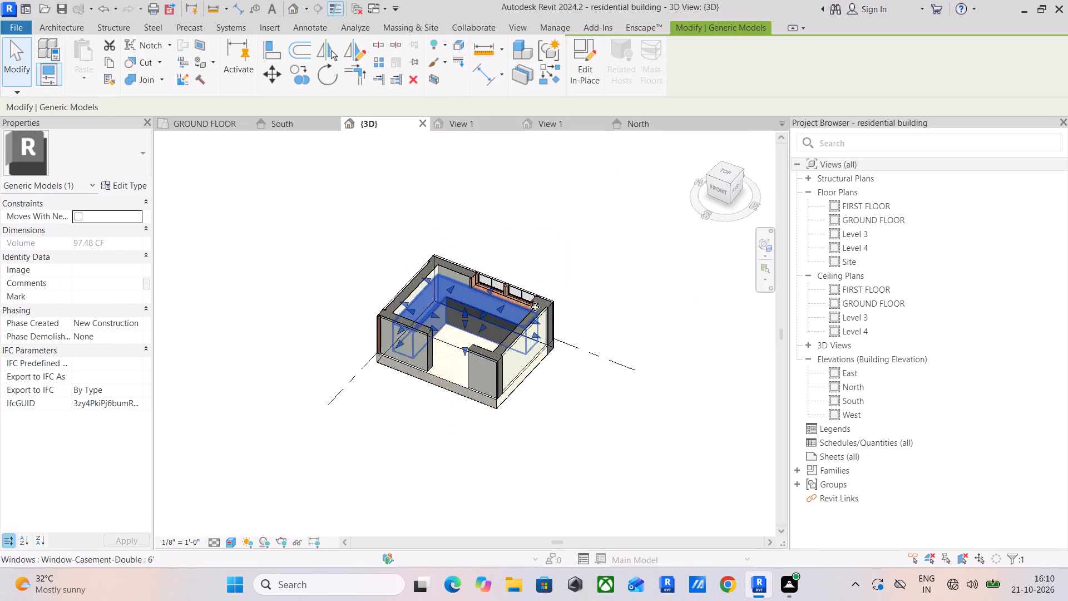
middle_click_drag(515, 347, 452, 336, "shift")
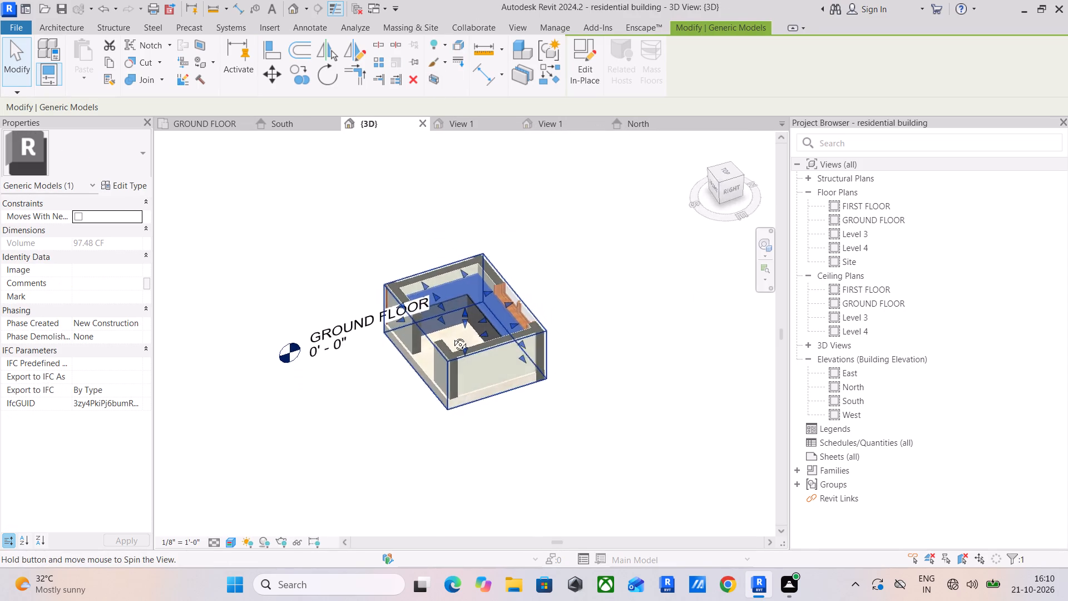
middle_click_drag(452, 336, 513, 316, "shift")
scroll(451, 339, "up", 4)
left_click_drag(409, 489, 421, 487)
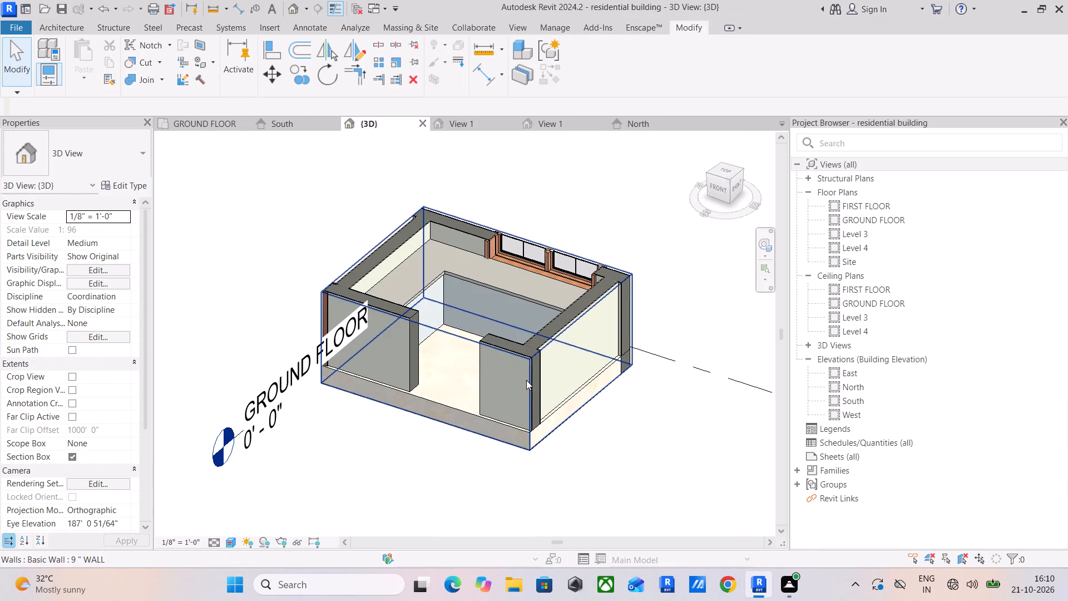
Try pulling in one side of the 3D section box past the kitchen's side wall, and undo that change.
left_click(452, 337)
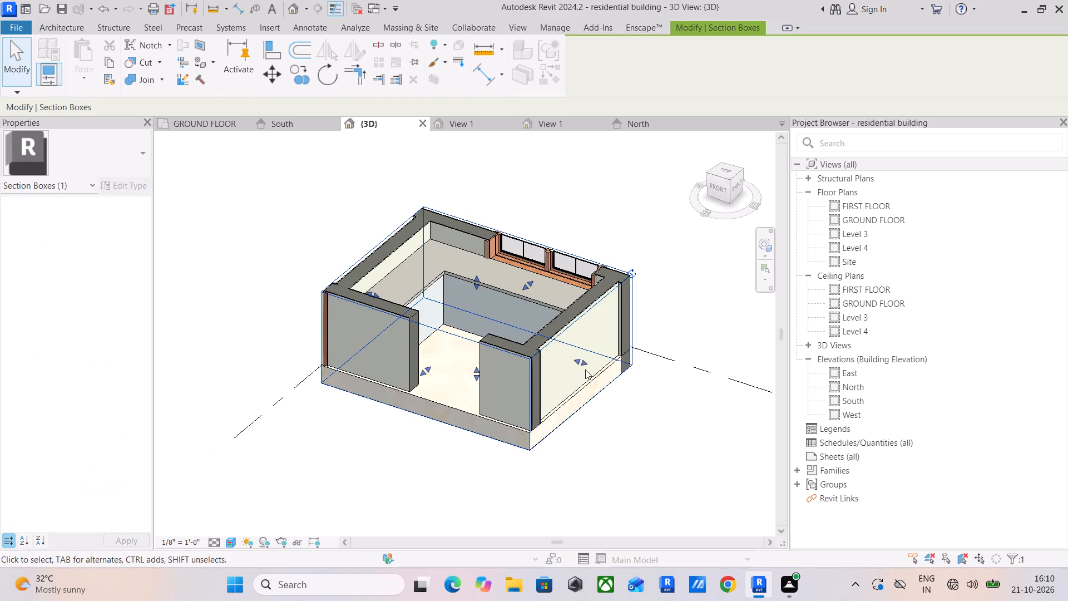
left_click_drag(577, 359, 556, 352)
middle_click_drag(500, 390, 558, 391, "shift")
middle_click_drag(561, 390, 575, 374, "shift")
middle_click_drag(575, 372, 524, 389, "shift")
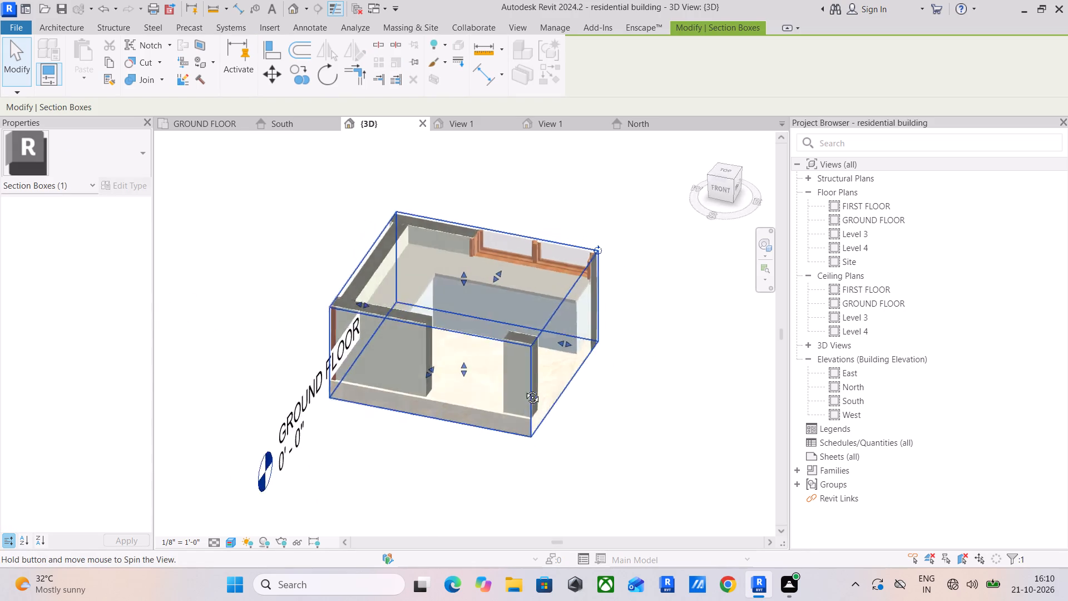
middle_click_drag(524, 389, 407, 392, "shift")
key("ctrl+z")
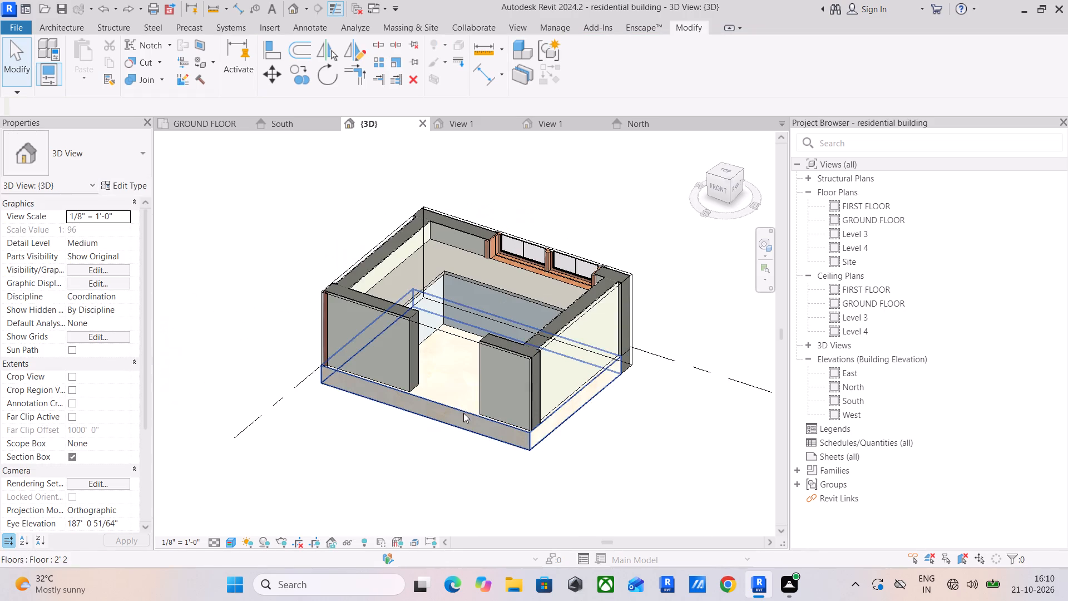
Temporarily hide the kitchen's side wall and the two front wall pieces that block the counter in 3D.
left_click(493, 349)
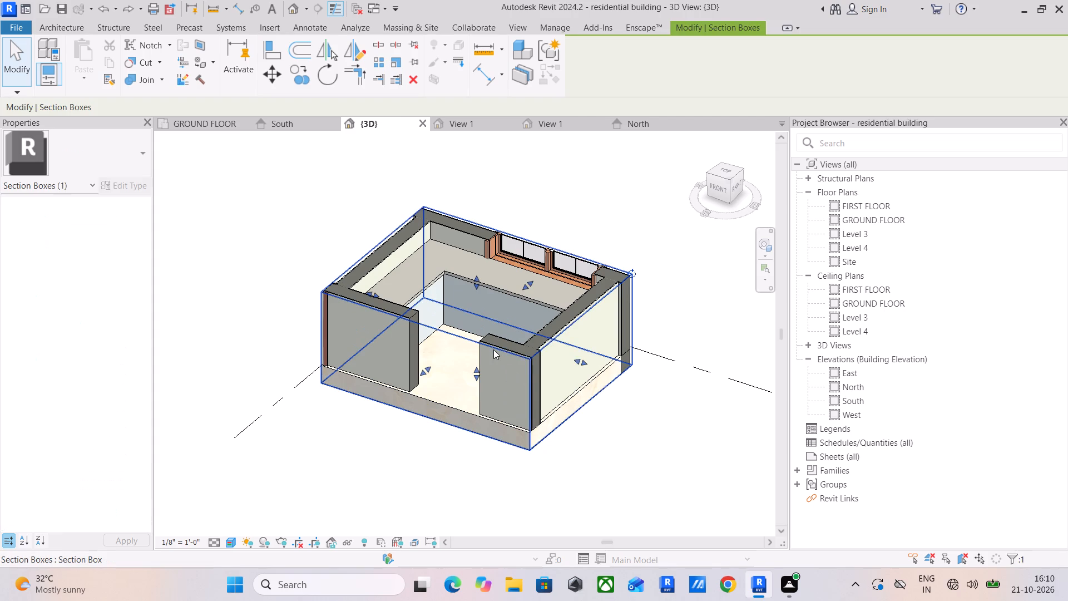
left_click(573, 304)
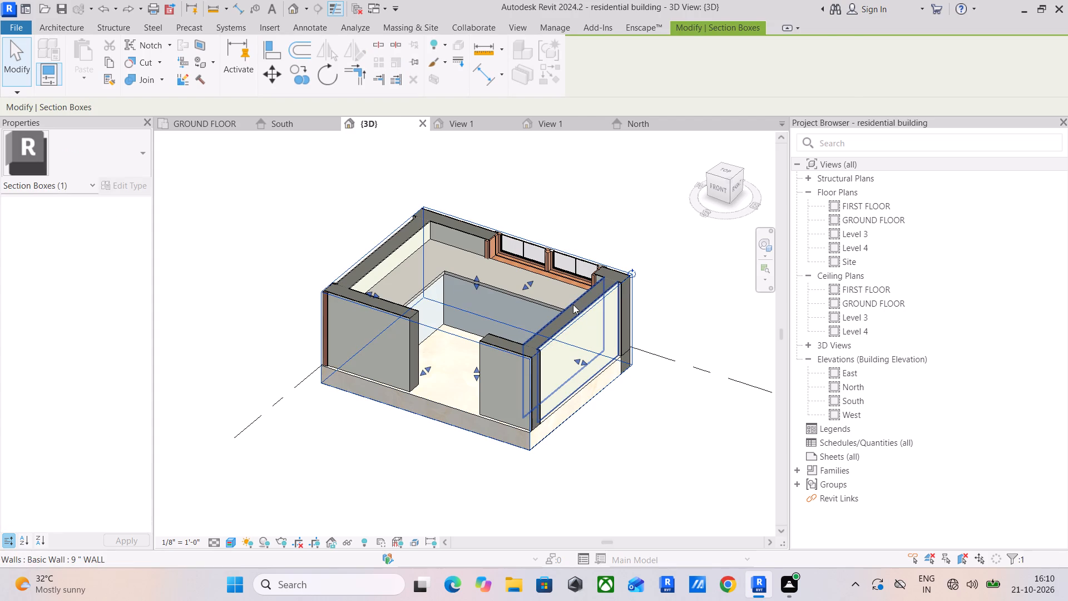
key("h")
key("h")
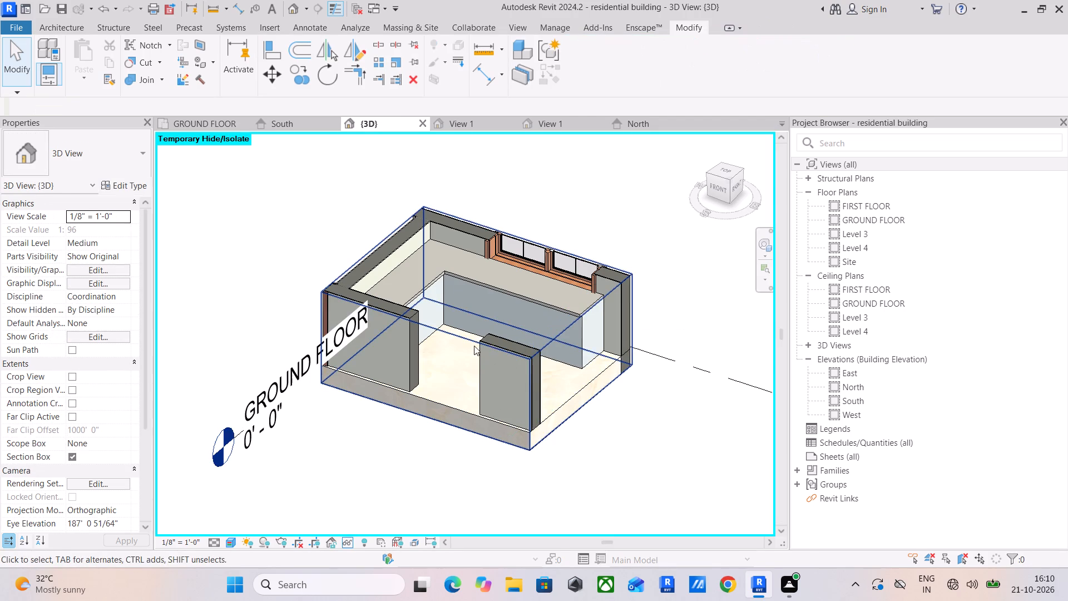
left_click(496, 341)
key("h")
key("h")
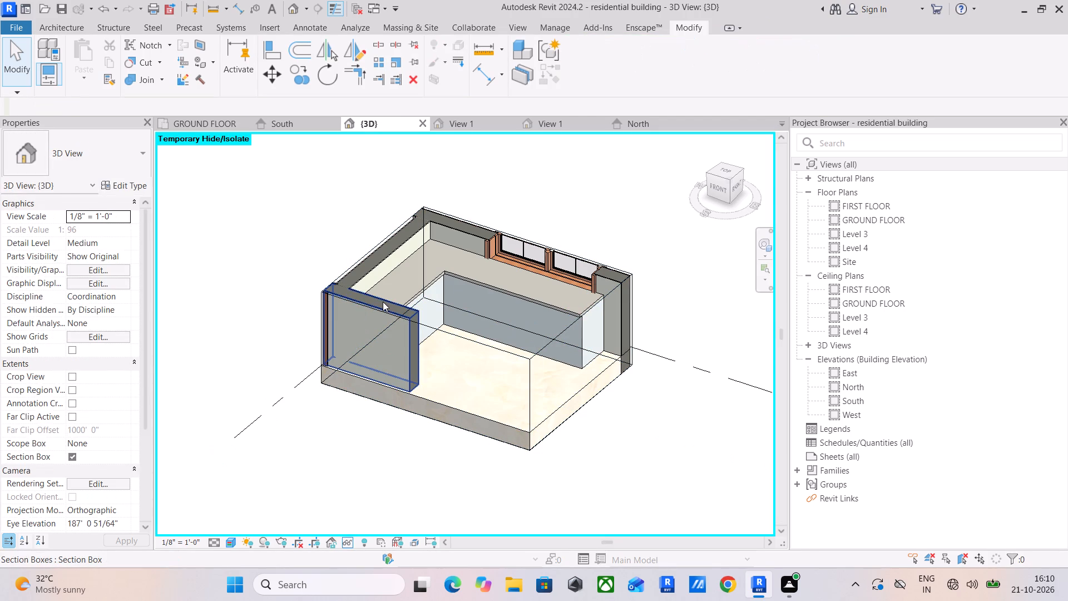
left_click(383, 302)
type("hh")
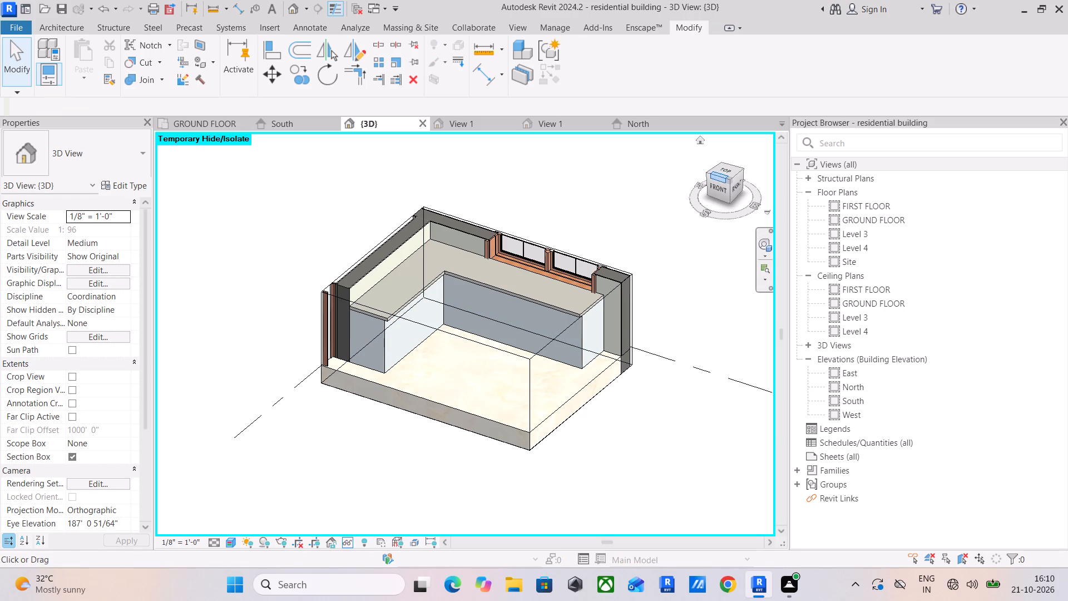
Edit the counter in place and assign the 0 kitchen tiles material to its L-shaped top slab.
left_click(720, 186)
scroll(486, 331, "up", 5)
middle_click_drag(578, 346, 489, 374, "shift")
scroll(426, 337, "up", 4)
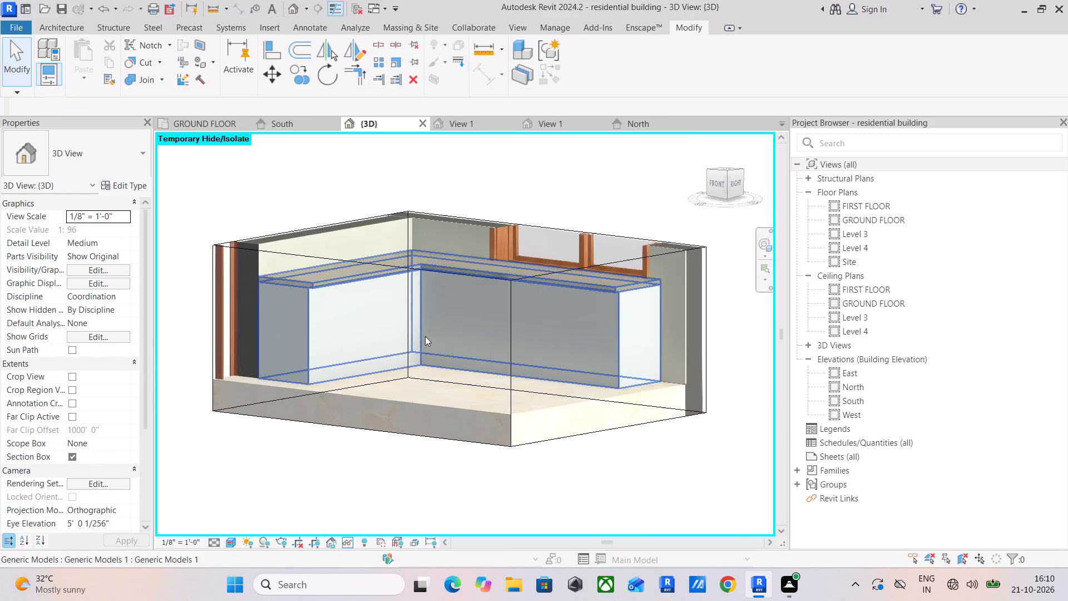
middle_click_drag(425, 336, 489, 326)
scroll(364, 247, "up", 8)
left_click(406, 307)
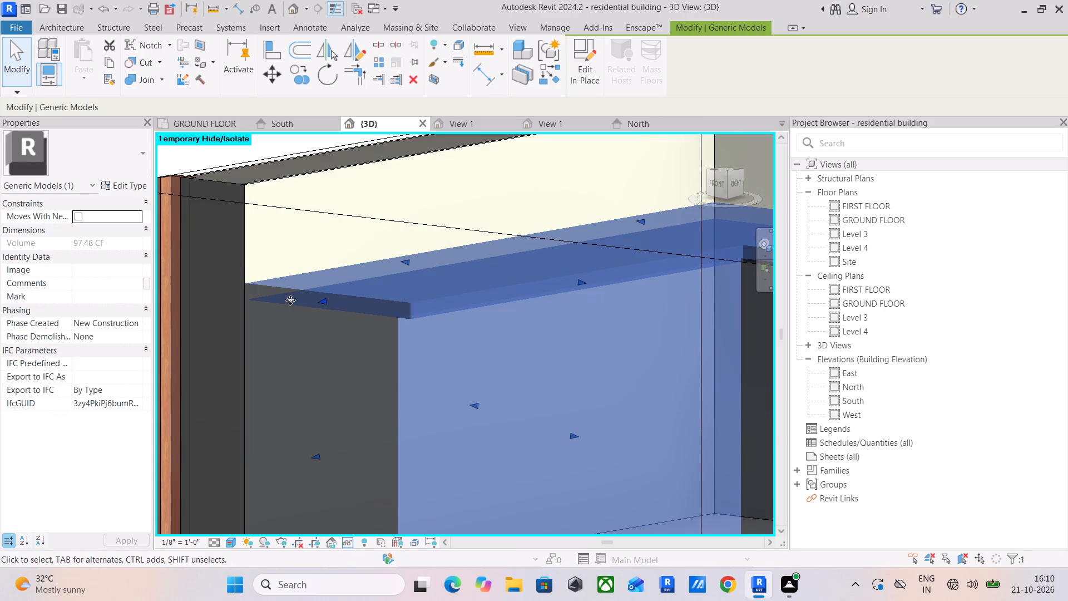
left_click(580, 66)
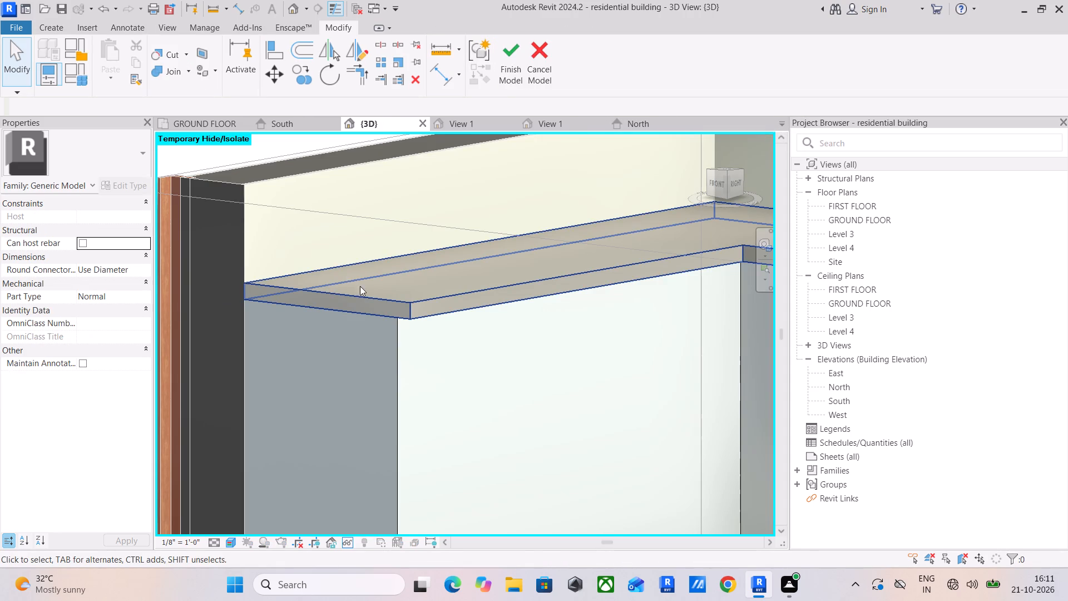
left_click(362, 294)
left_click(140, 308)
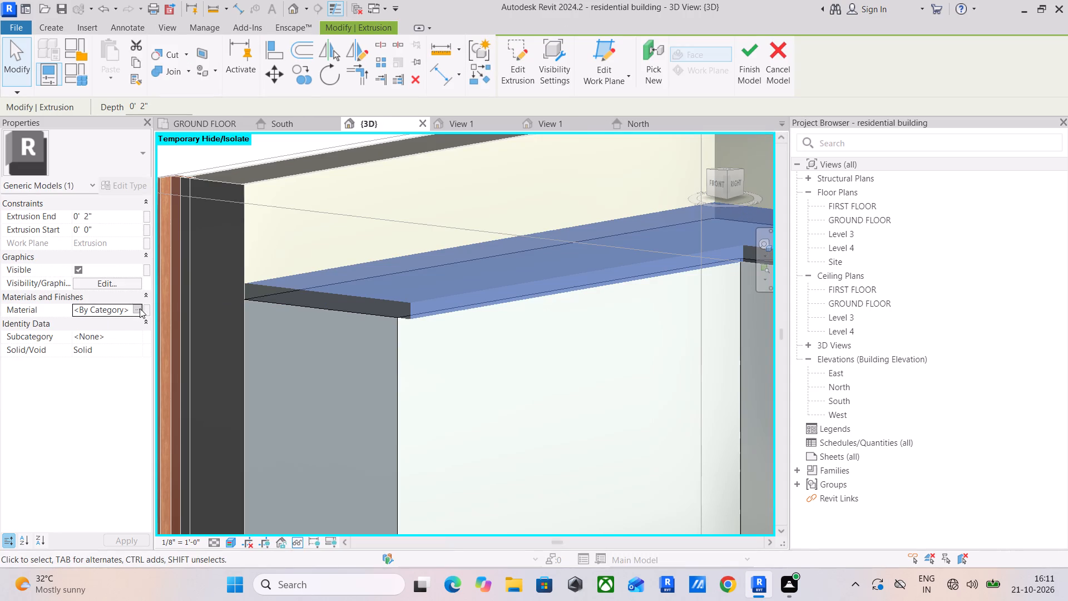
left_click(97, 349)
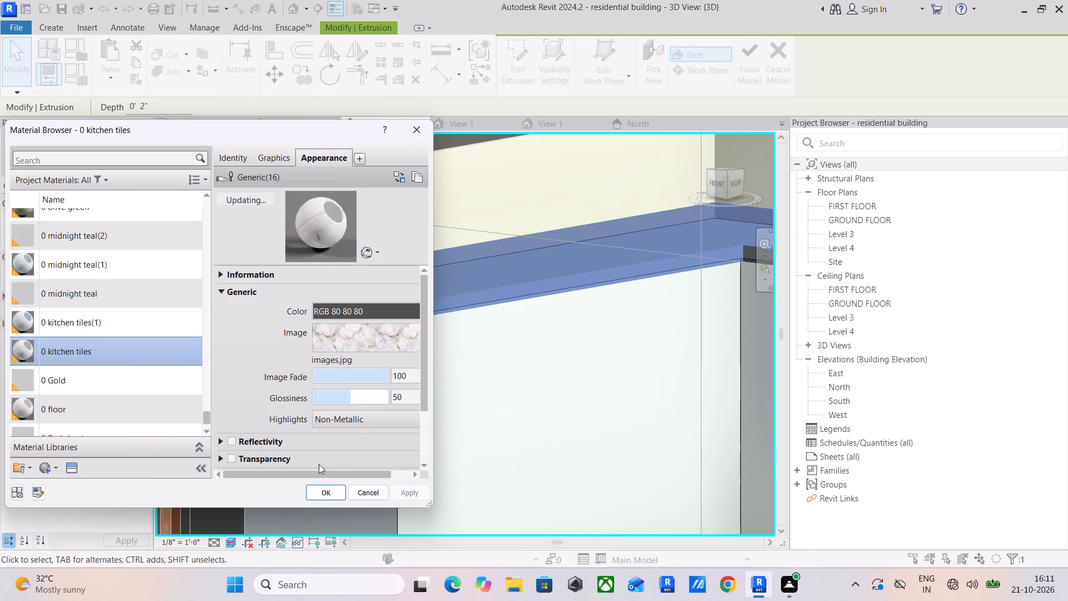
left_click(320, 492)
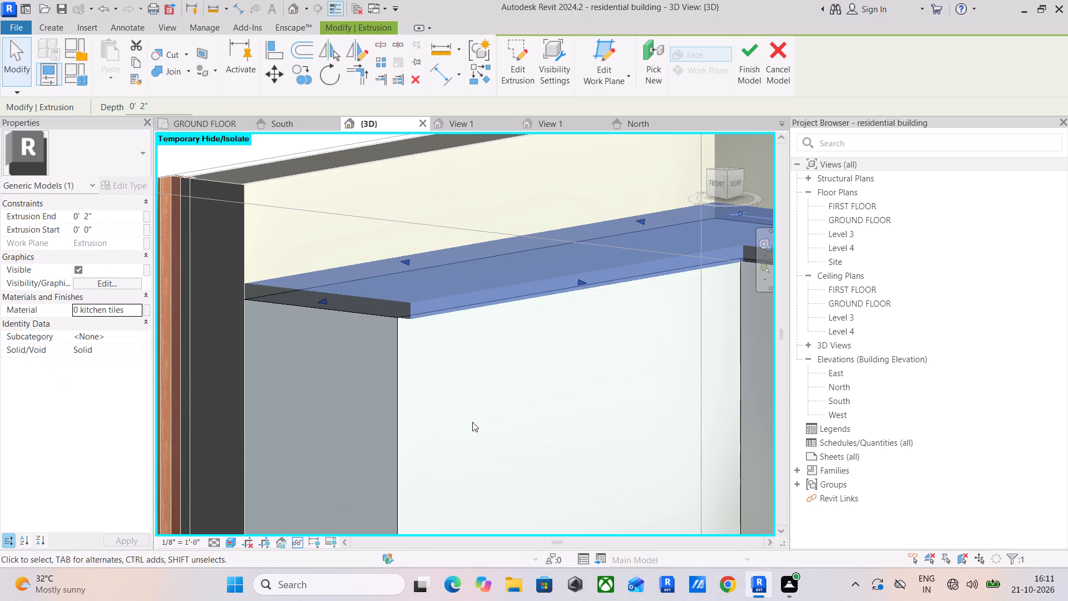
Set the 3D view to look straight down on the counter and change its visual style to Hidden Line.
left_click_drag(719, 183, 750, 220)
left_click(727, 173)
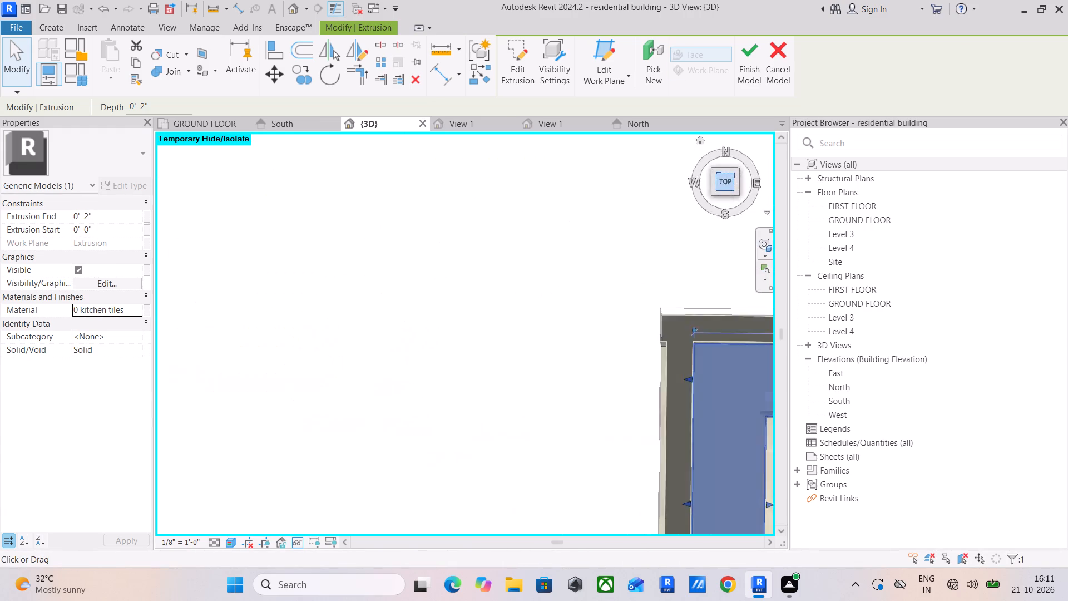
left_click(574, 400)
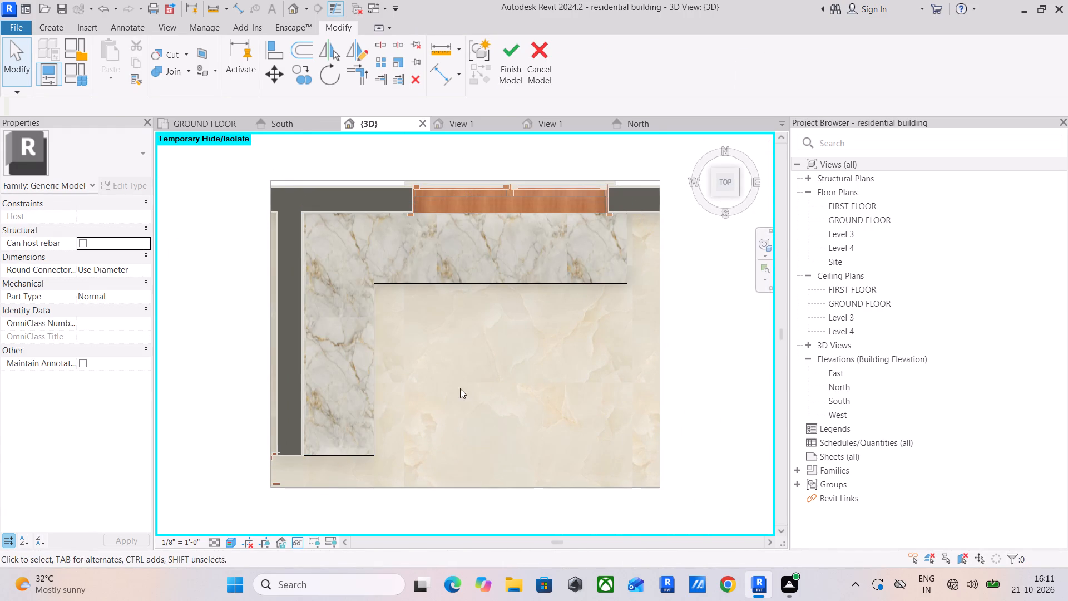
middle_click_drag(460, 388, 526, 352)
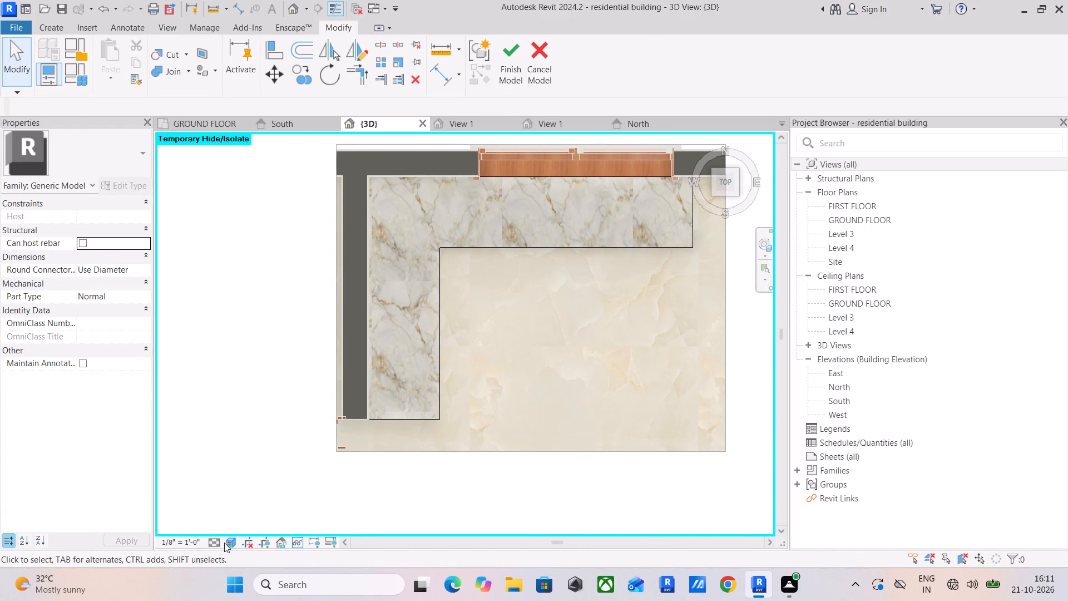
left_click(227, 541)
left_click(279, 474)
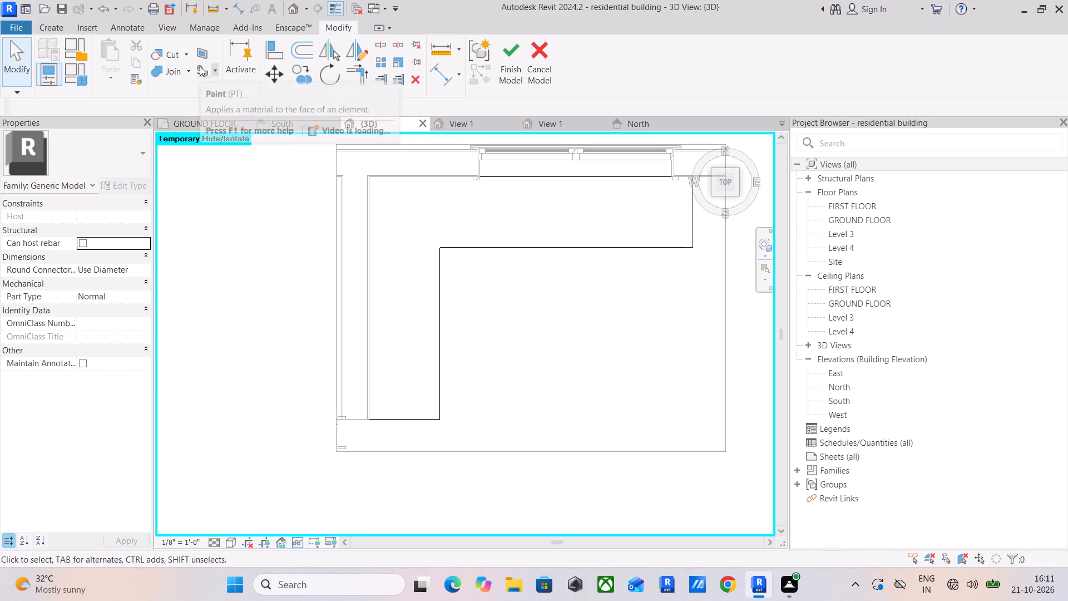
Start a void sweep and sketch its path along both inner edges of the L-shaped counter slab.
left_click(438, 304)
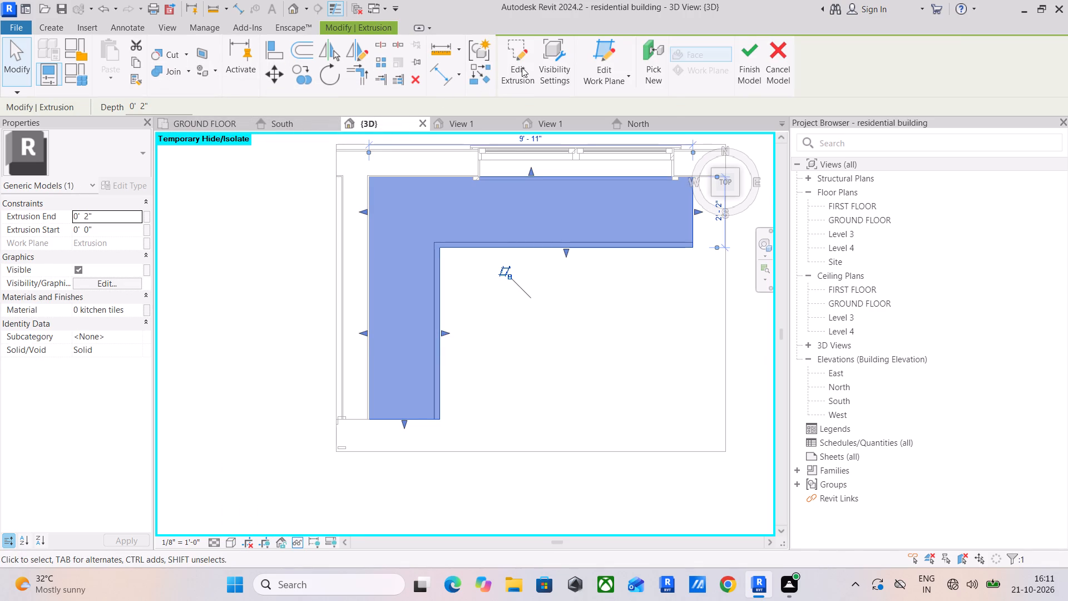
left_click(61, 29)
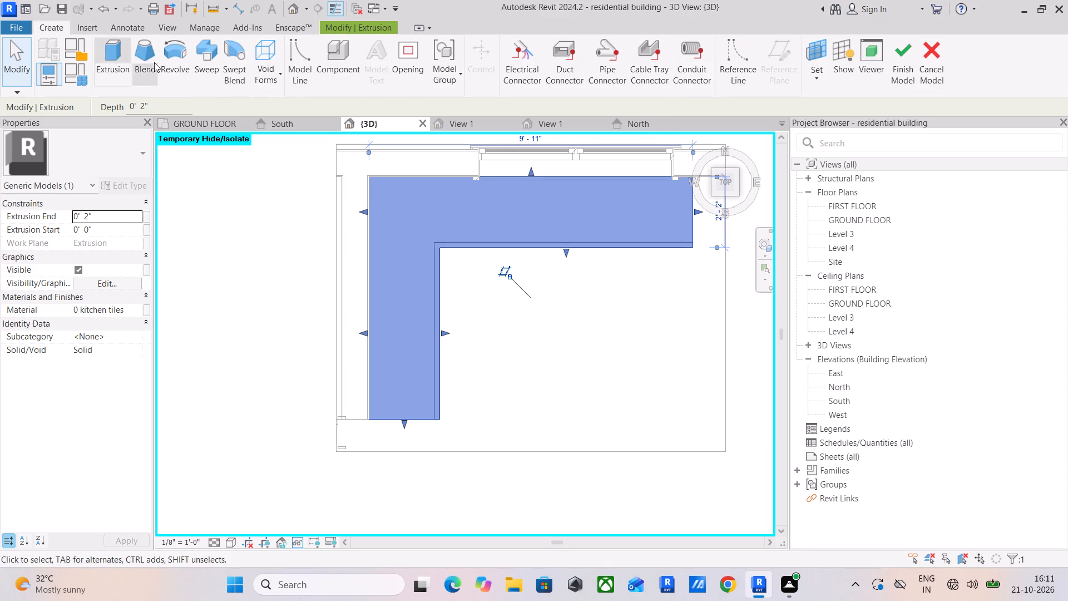
left_click(270, 78)
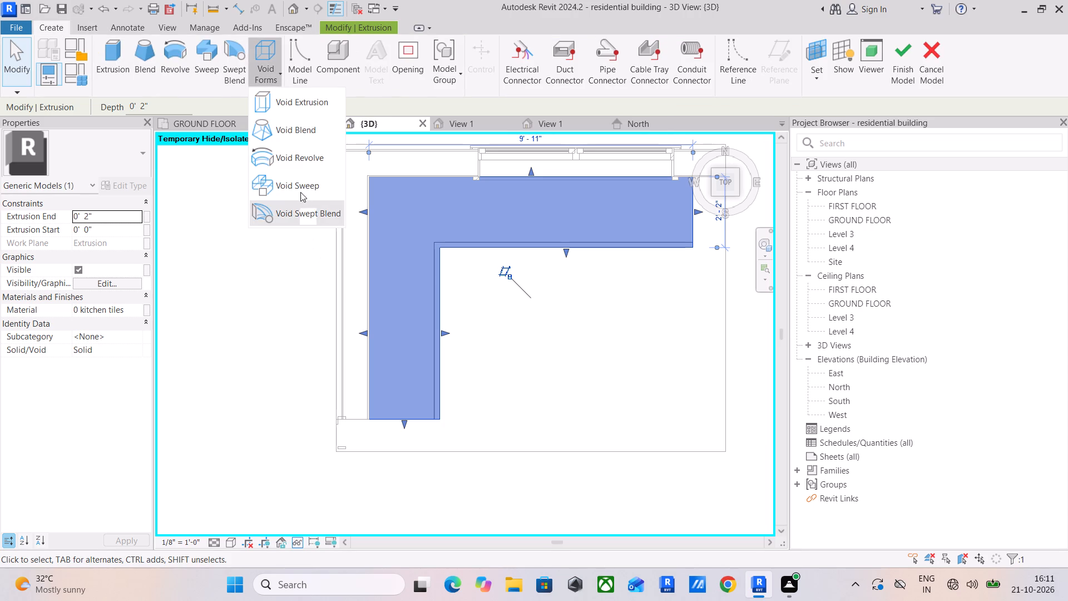
left_click(300, 190)
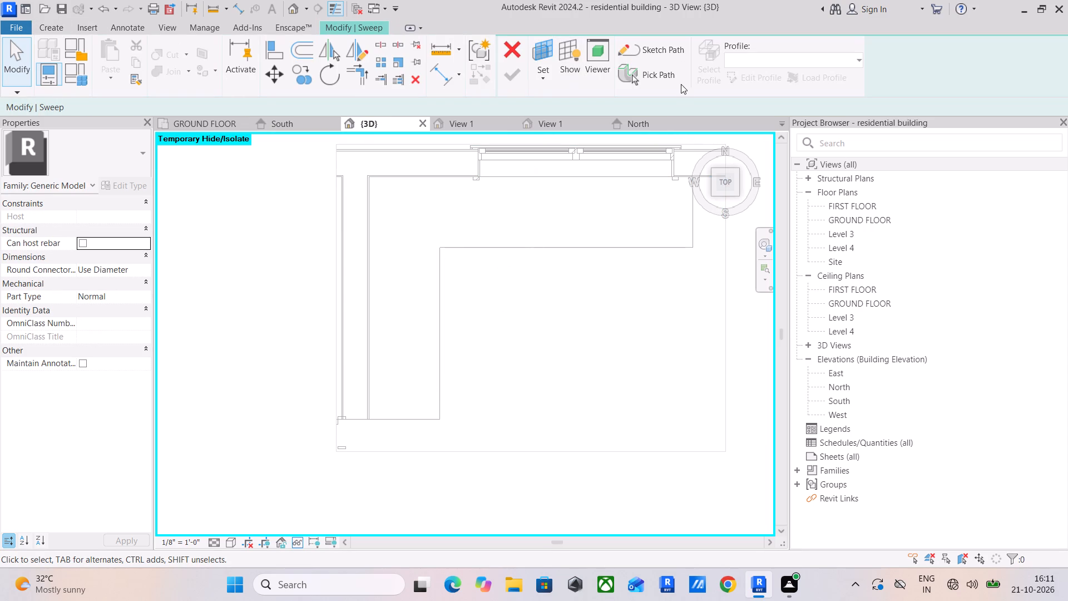
left_click(678, 50)
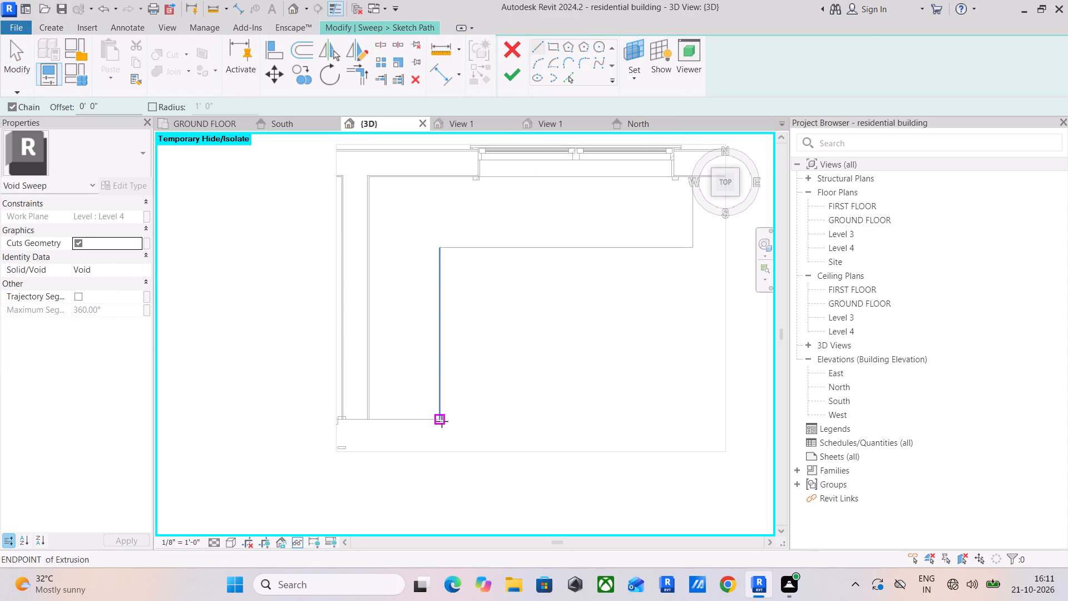
left_click(438, 420)
left_click(438, 245)
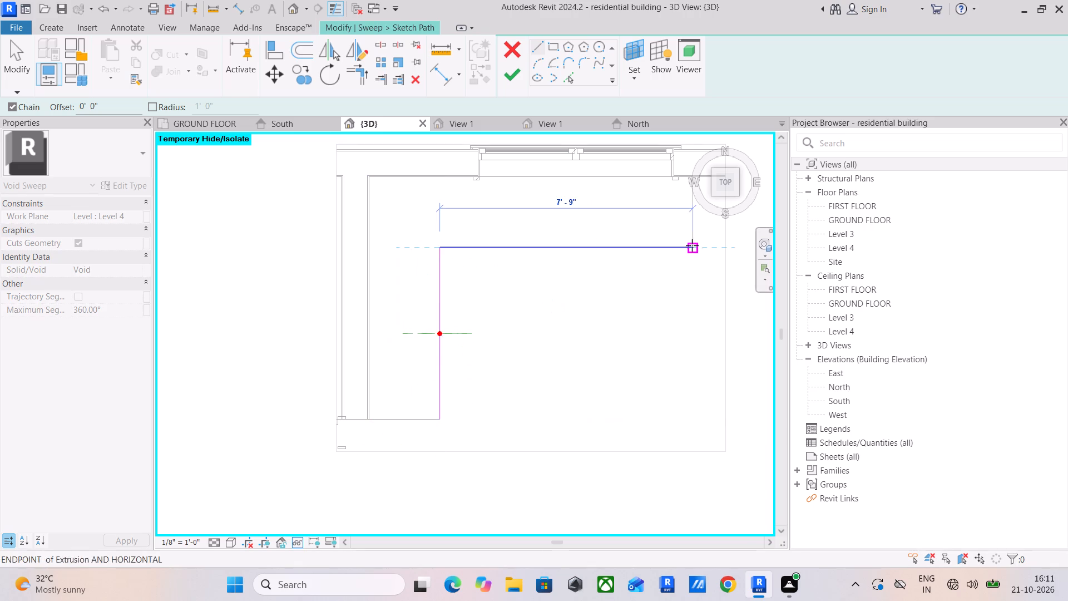
left_click(690, 248)
left_click(511, 73)
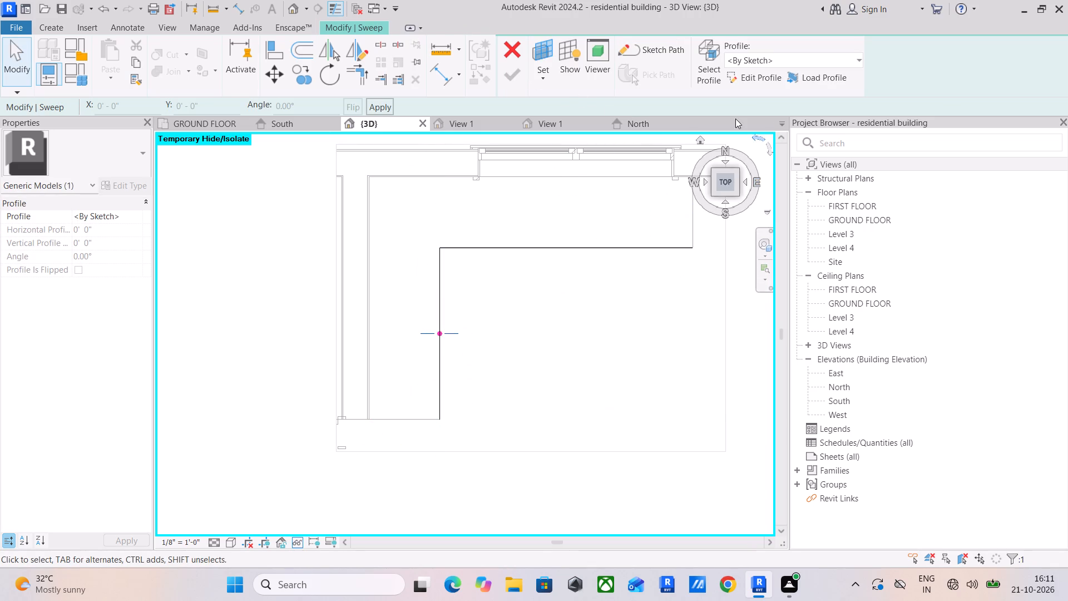
Edit the sweep profile in the front view and sketch a short horizontal line inward from the slab's lower inner-edge corner.
left_click(754, 76)
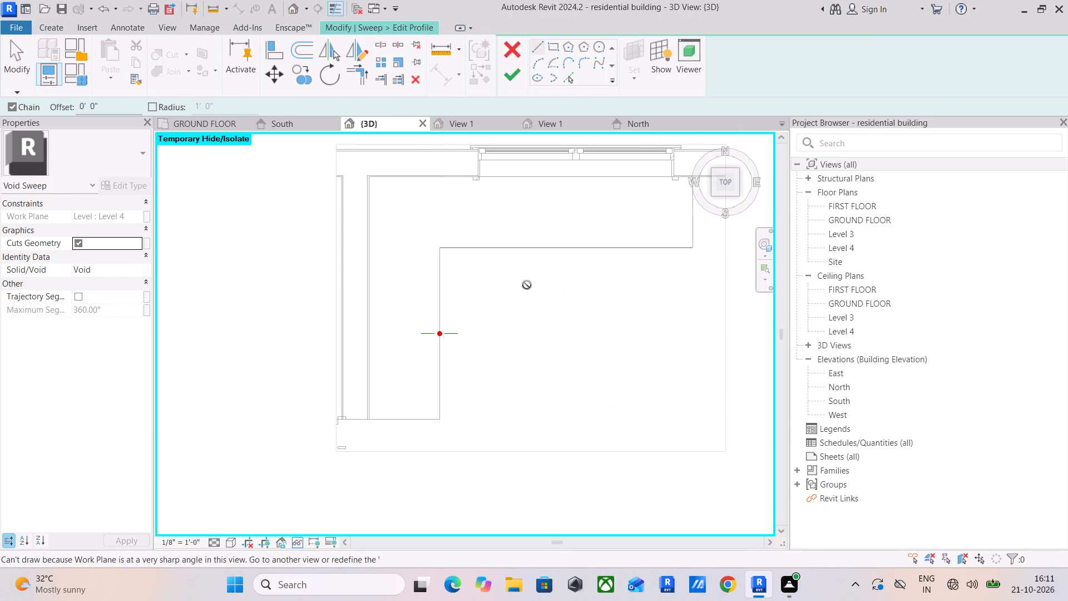
left_click_drag(730, 190, 733, 164)
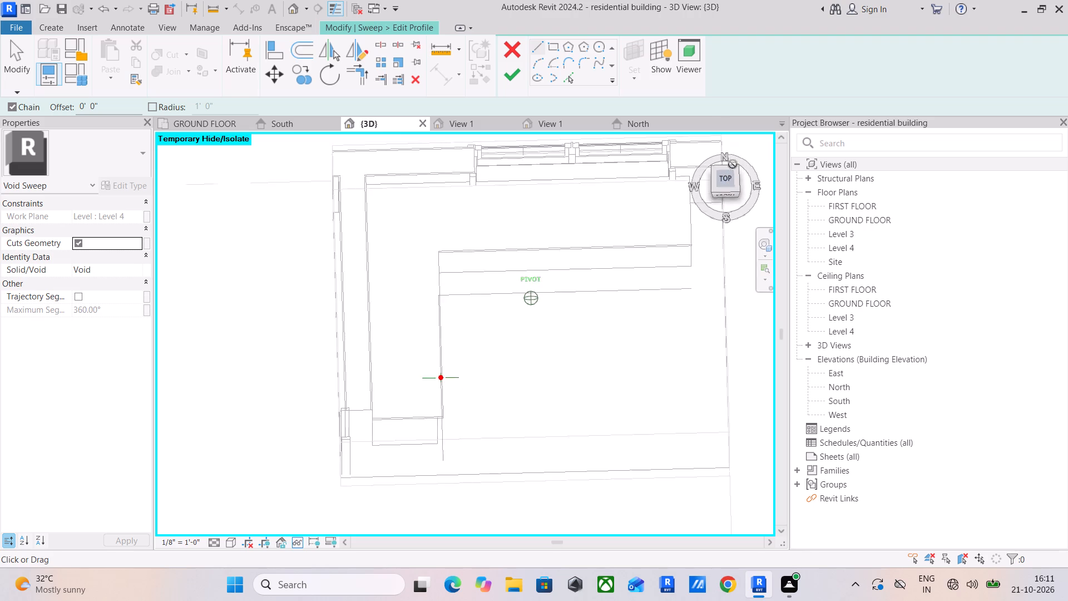
left_click_drag(733, 164, 734, 154)
left_click(725, 192)
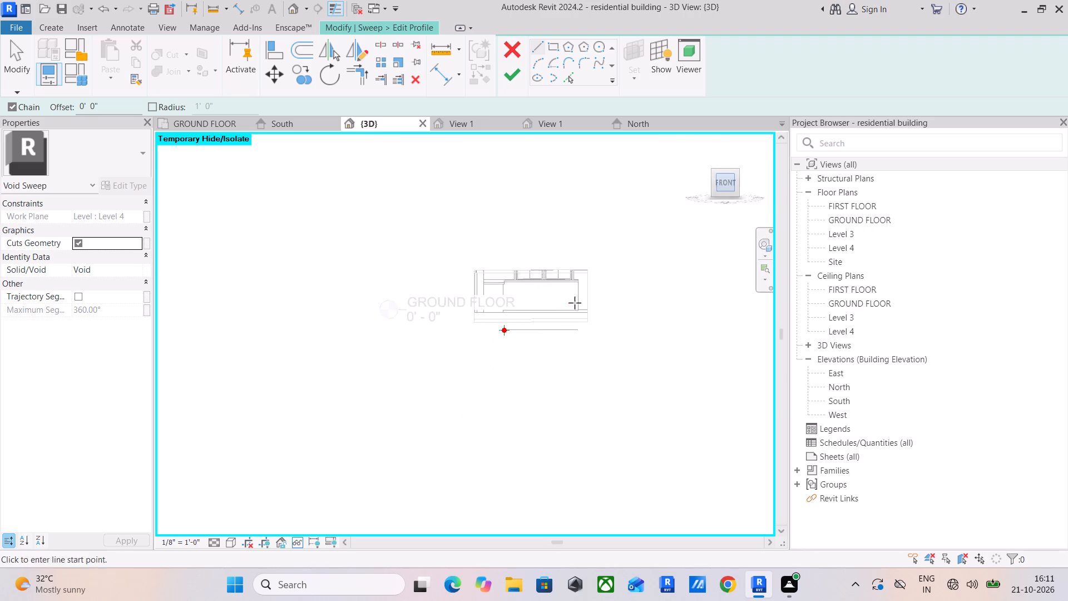
scroll(516, 302, "up", 4)
scroll(434, 329, "up", 3)
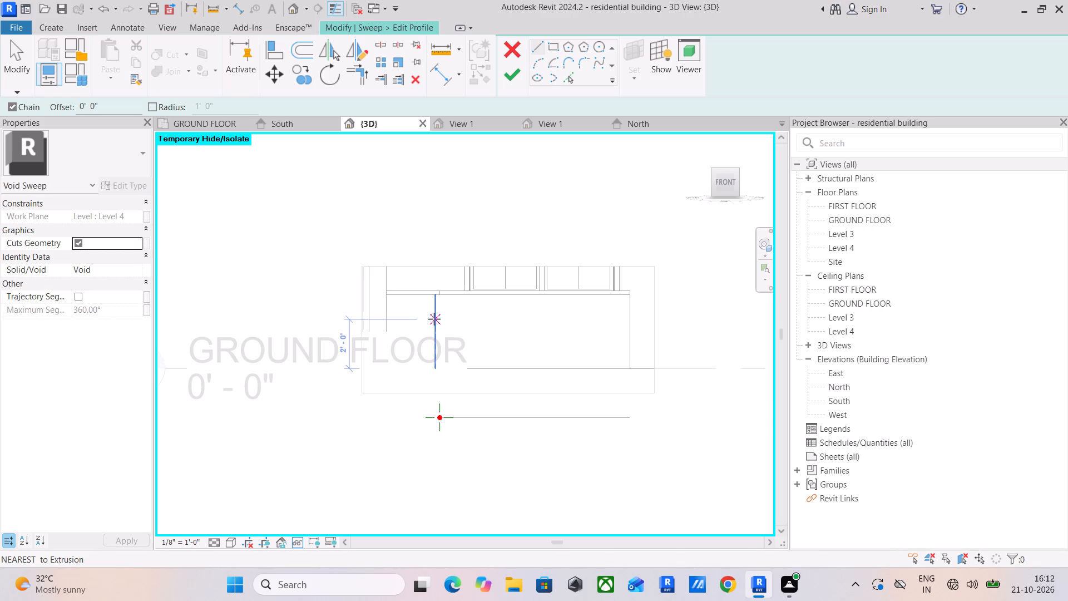
scroll(431, 320, "up", 5)
middle_click_drag(439, 285, 418, 407)
scroll(419, 383, "up", 11)
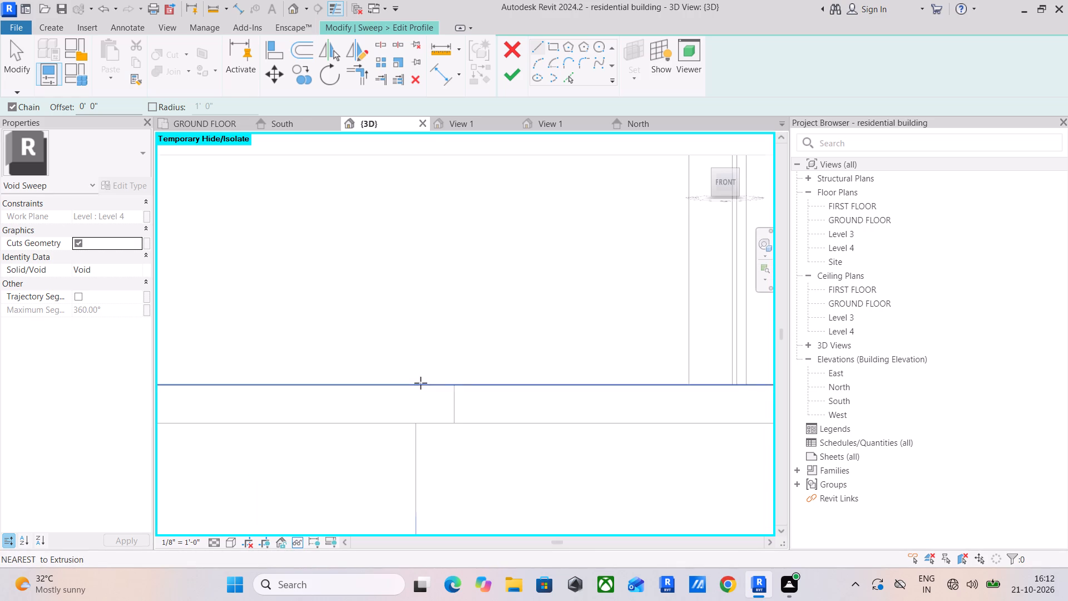
scroll(456, 426, "up", 3)
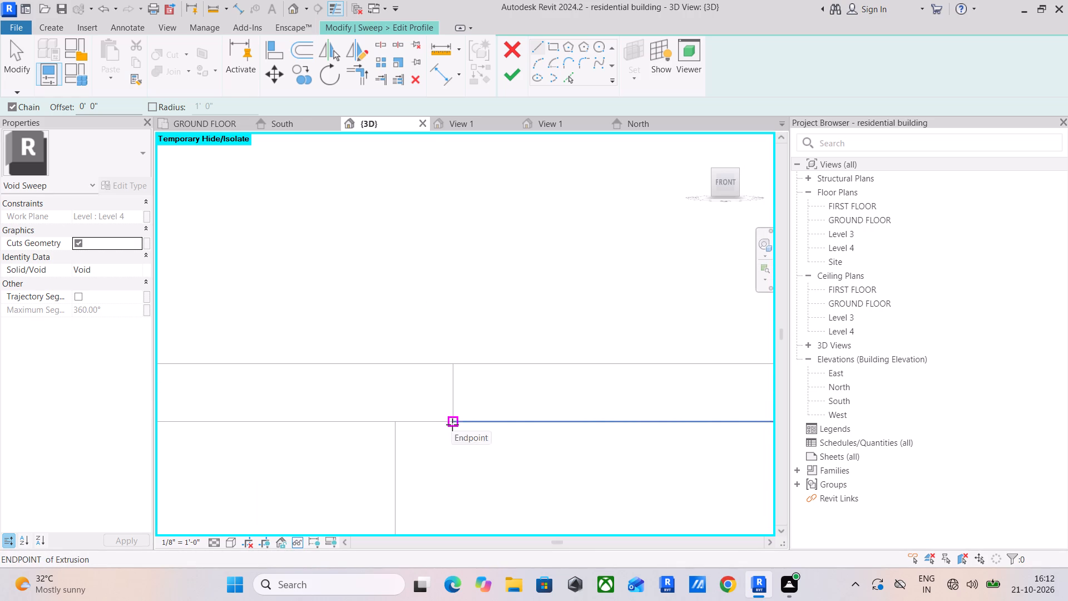
left_click(454, 423)
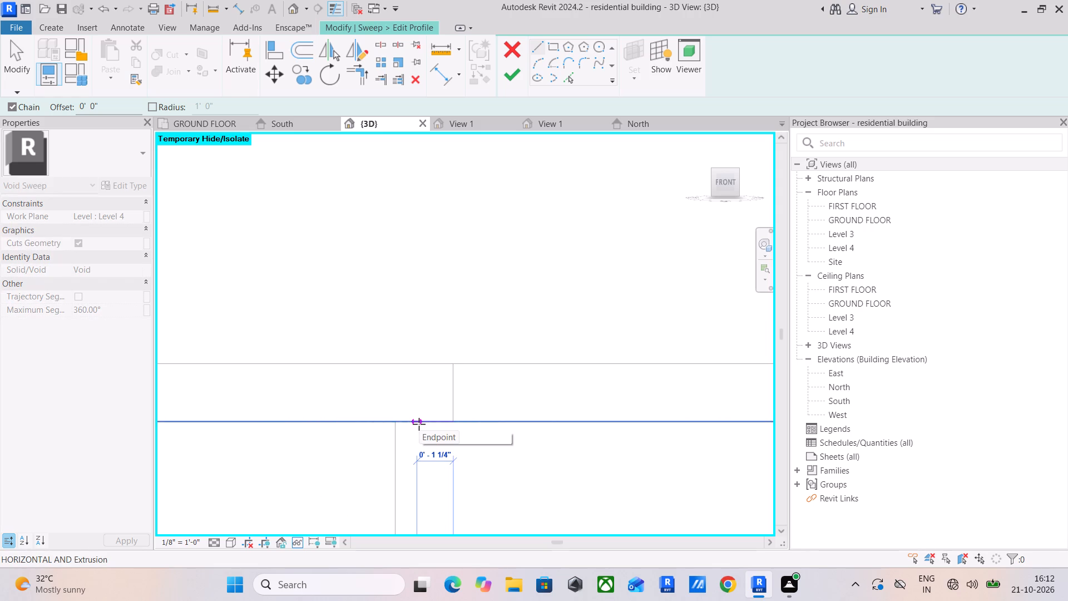
left_click(423, 424)
key("Escape")
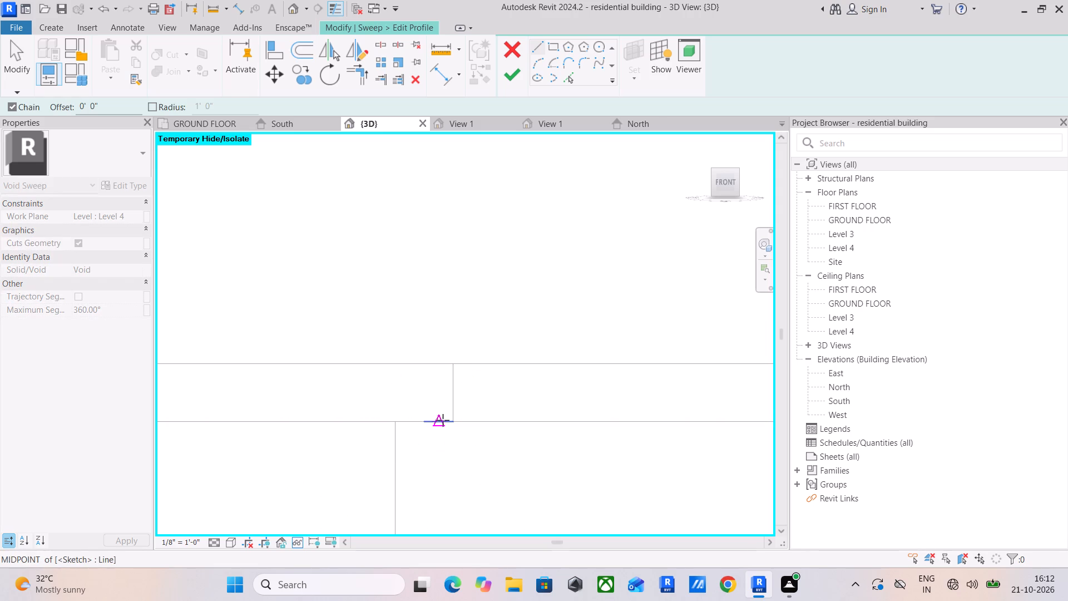
Sketch a vertical profile line about 3/4" long up the slab's edge from the same lower corner.
left_click(451, 420)
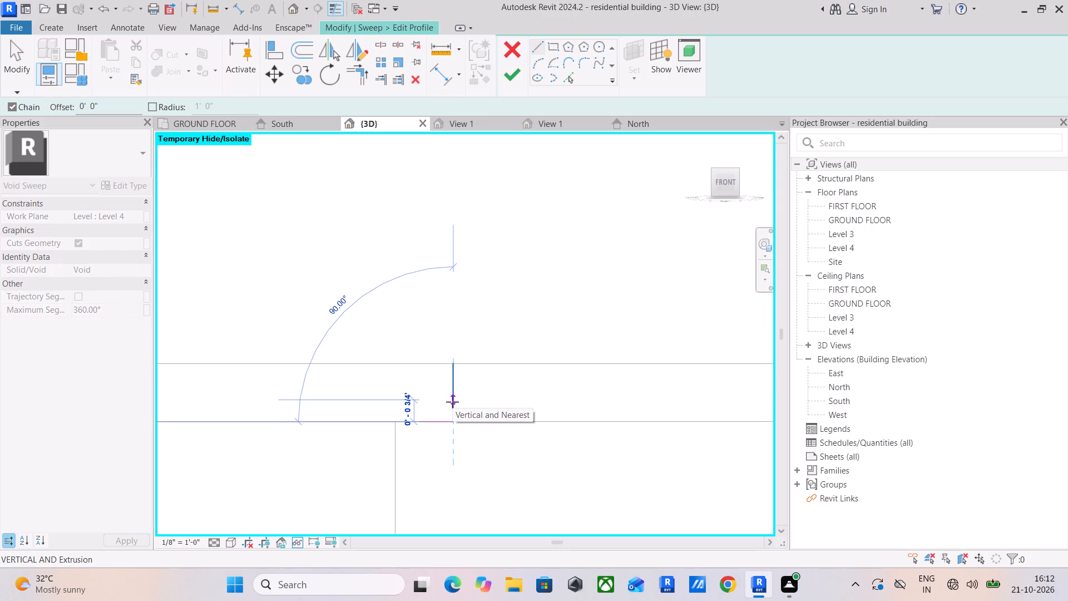
scroll(452, 402, "up", 2)
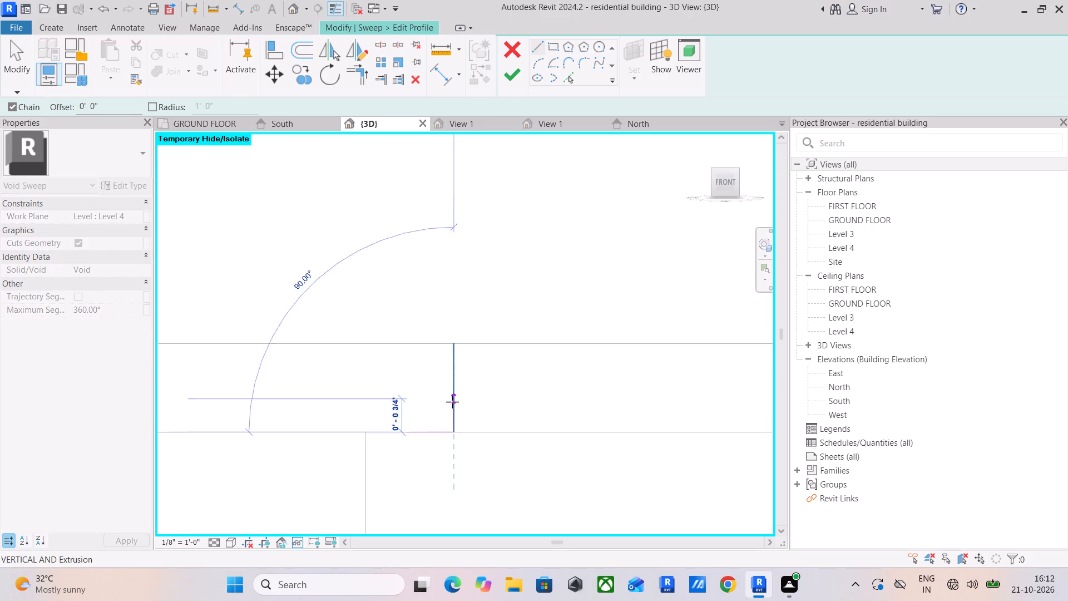
scroll(452, 402, "up", 2)
left_click(452, 402)
key("Escape")
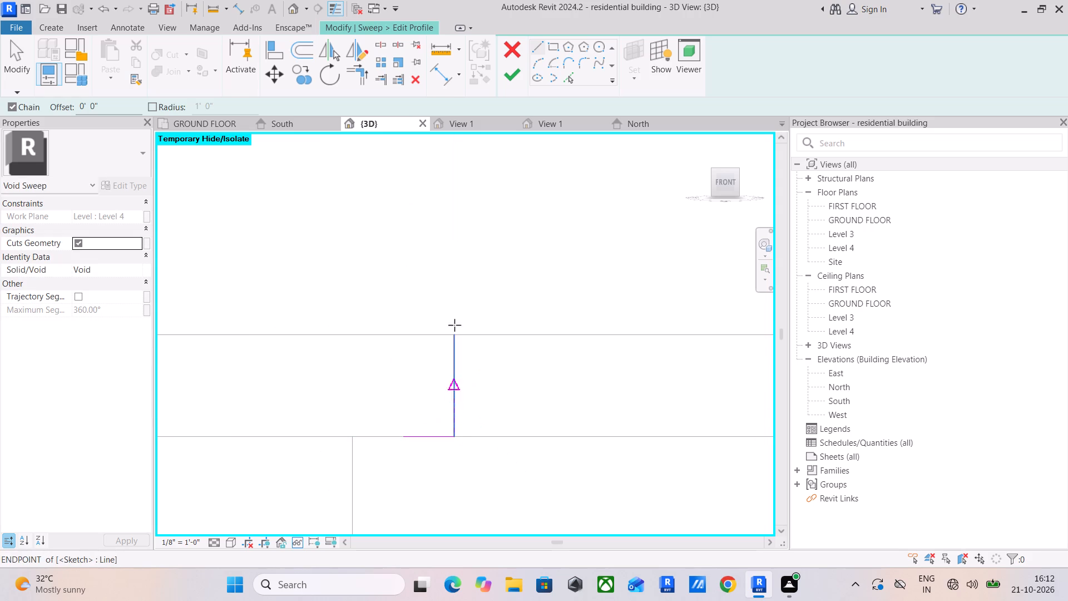
Close the lower corner profile with a three-point arc joining the free ends of its horizontal and vertical lines.
left_click(535, 59)
left_click(403, 436)
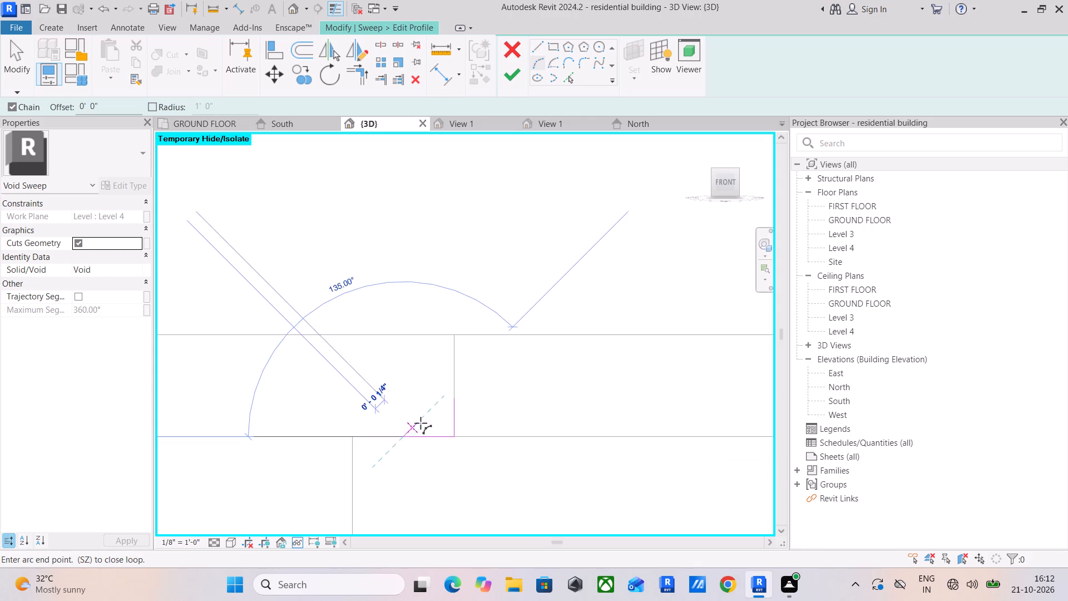
left_click(452, 402)
left_click(441, 411)
key("Escape")
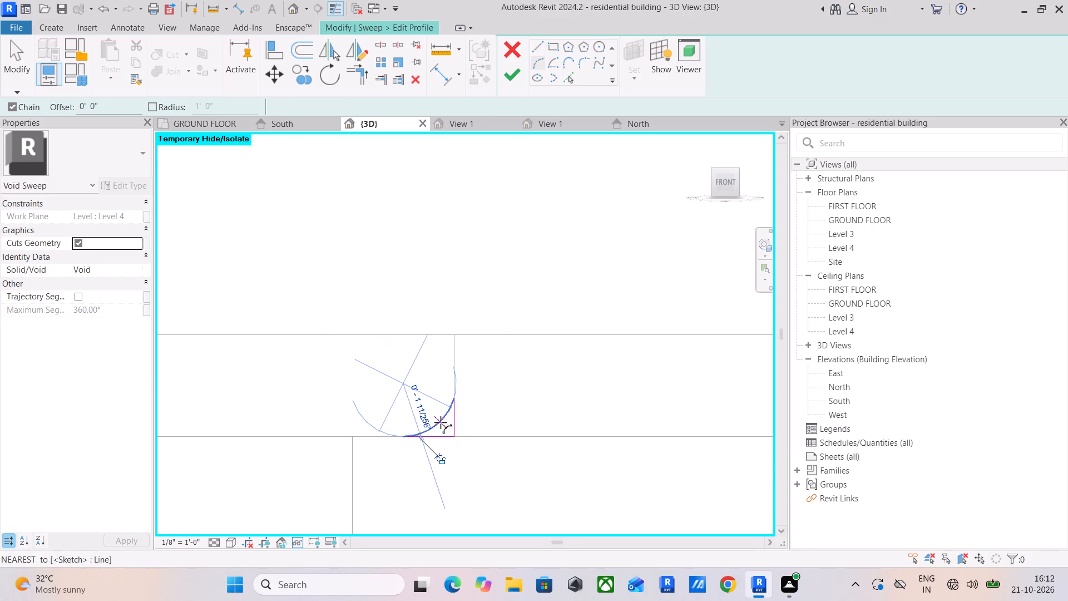
scroll(438, 361, "up", 2)
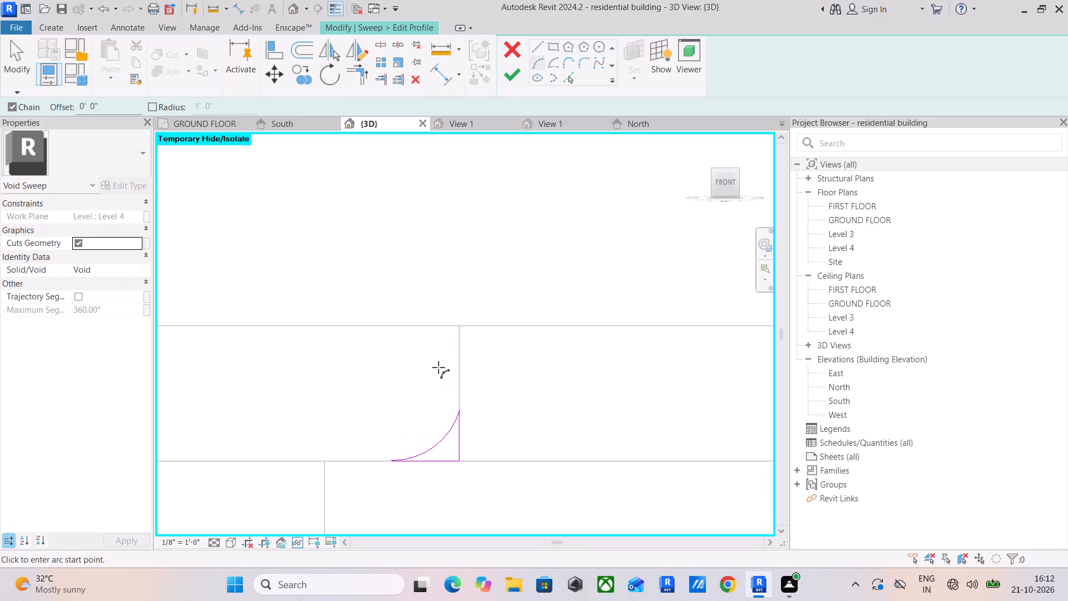
key("Escape")
key("Escape")
Mirror the lower corner profile about a drawn horizontal axis at the slab's mid-height to its upper corner.
left_click_drag(343, 395, 550, 510)
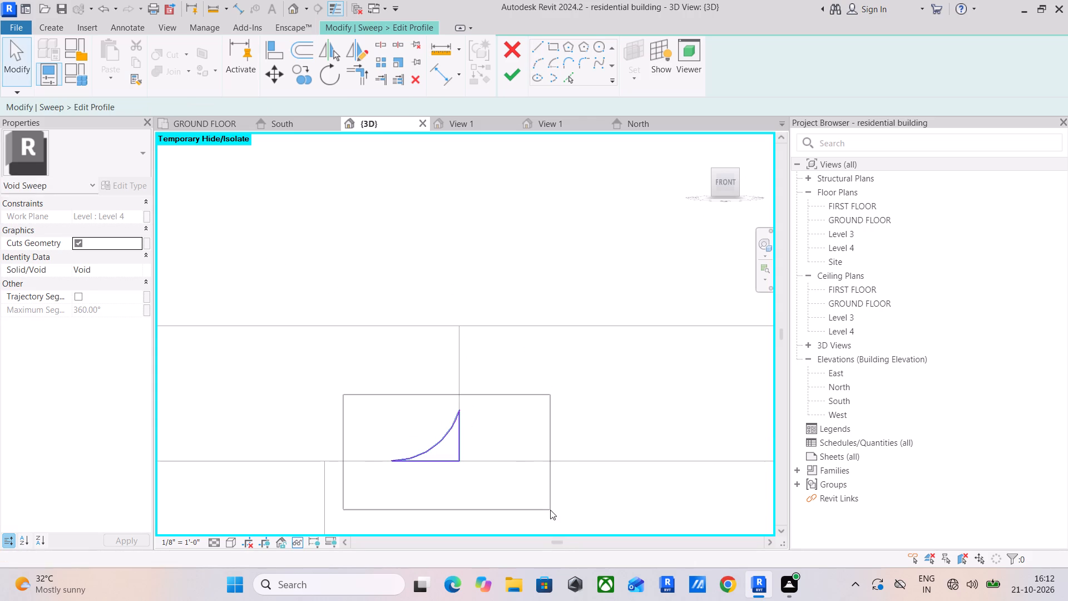
left_click_drag(550, 510, 542, 474)
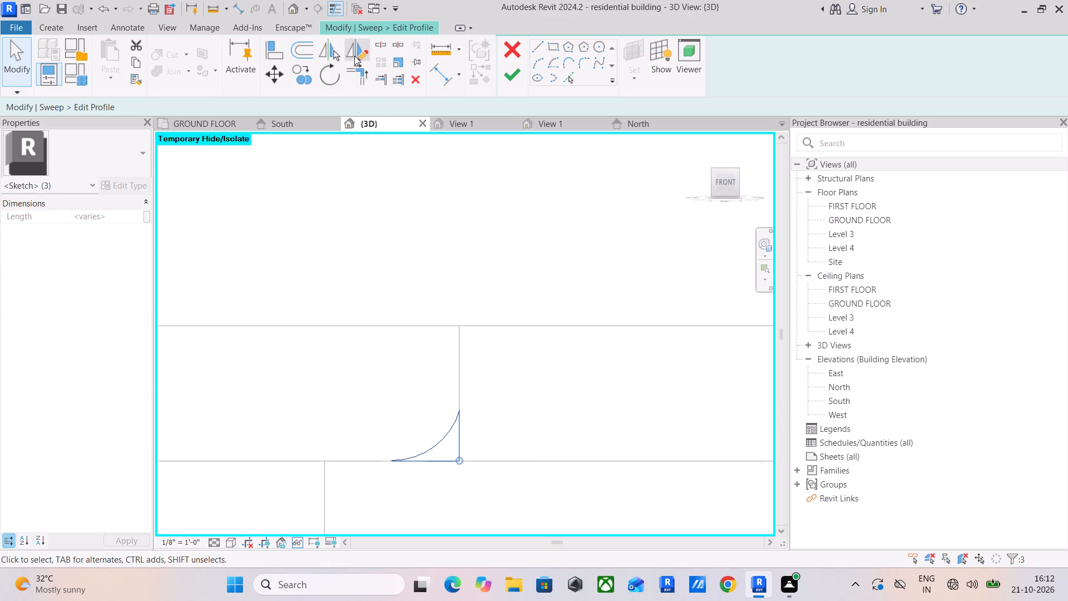
left_click(355, 55)
left_click(461, 395)
left_click(497, 391)
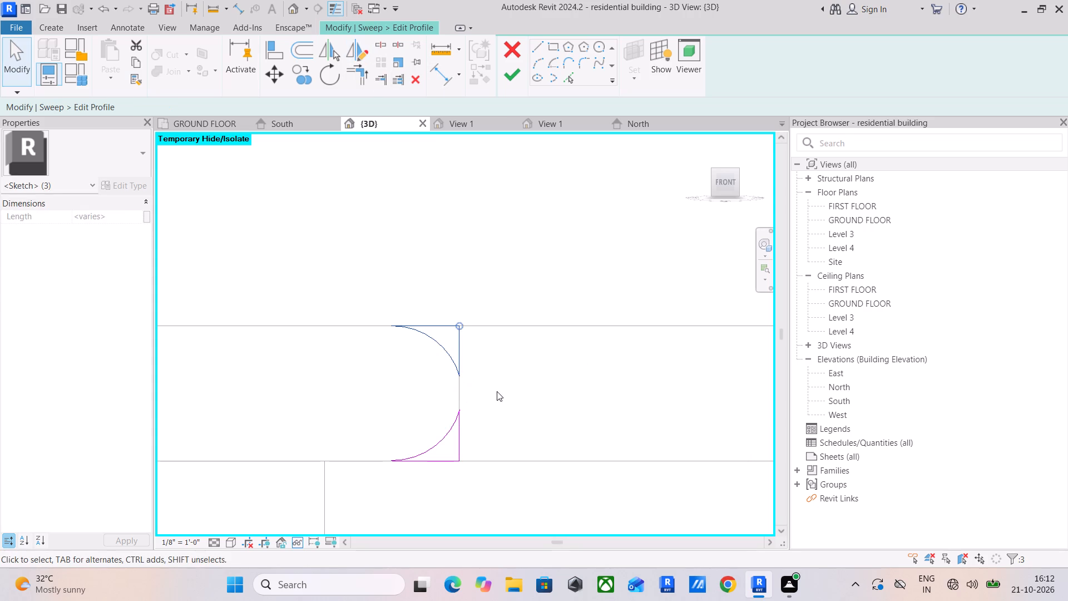
key("Escape")
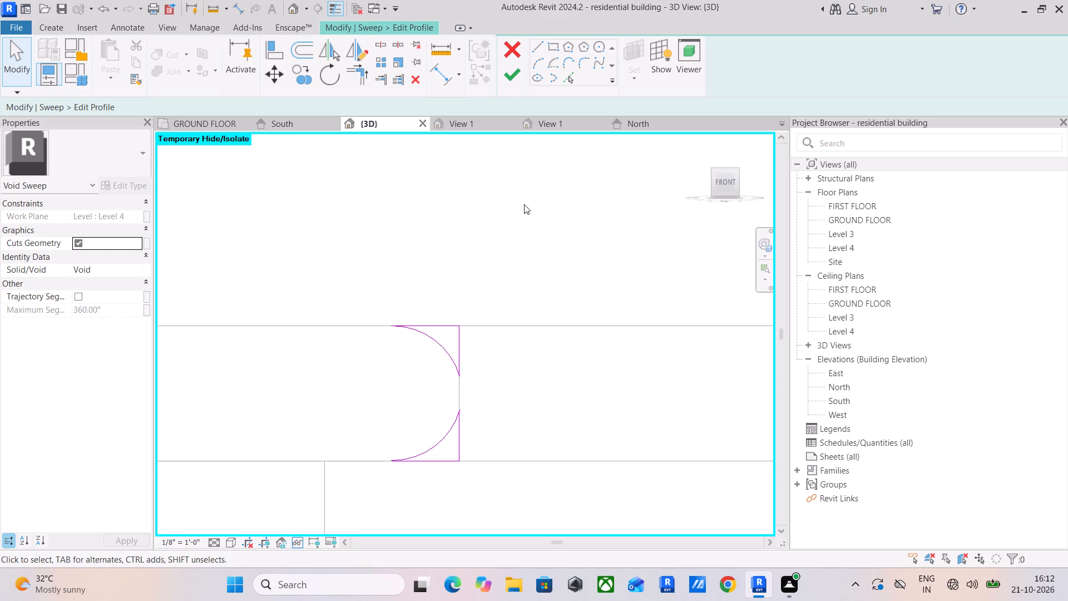
Lengthen both vertical profile lines to 1" so they meet at the middle of the slab's edge.
scroll(456, 415, "up", 4)
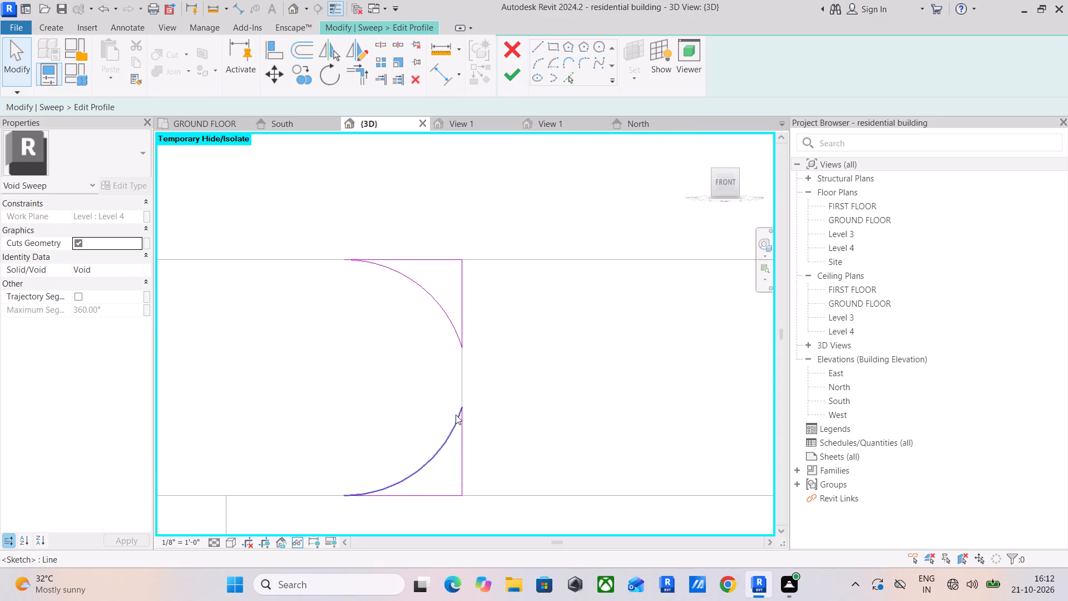
left_click(460, 436)
scroll(462, 396, "up", 5)
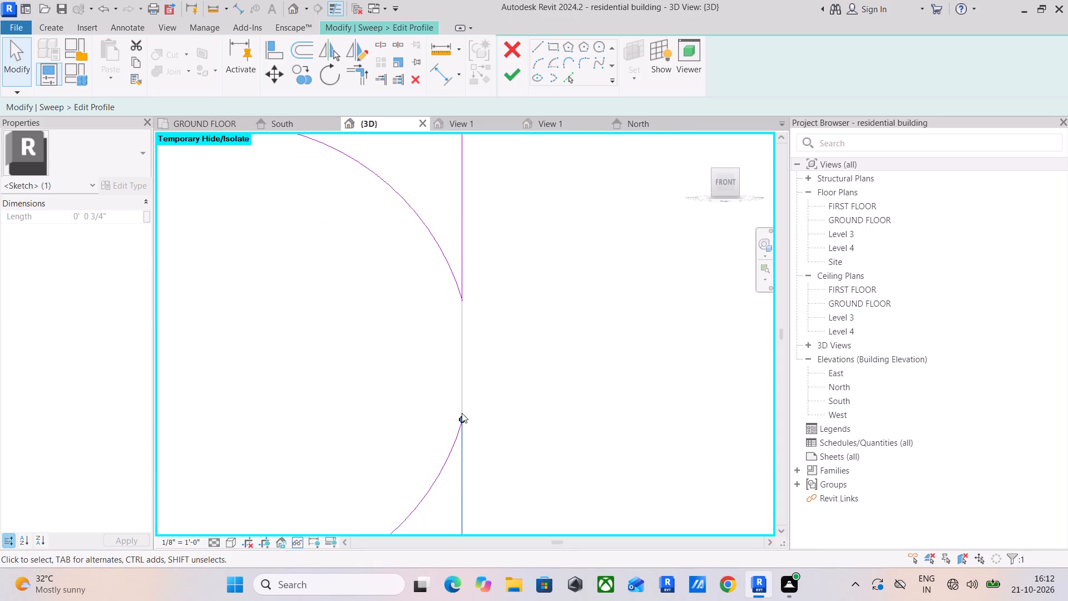
left_click_drag(462, 419, 454, 356)
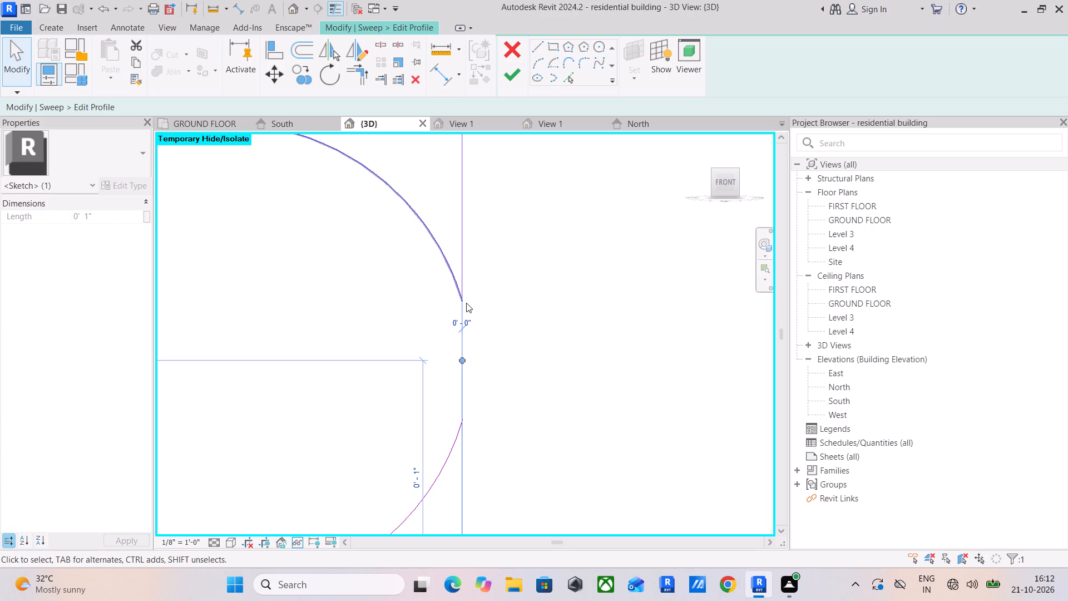
left_click(463, 274)
left_click_drag(462, 300, 471, 353)
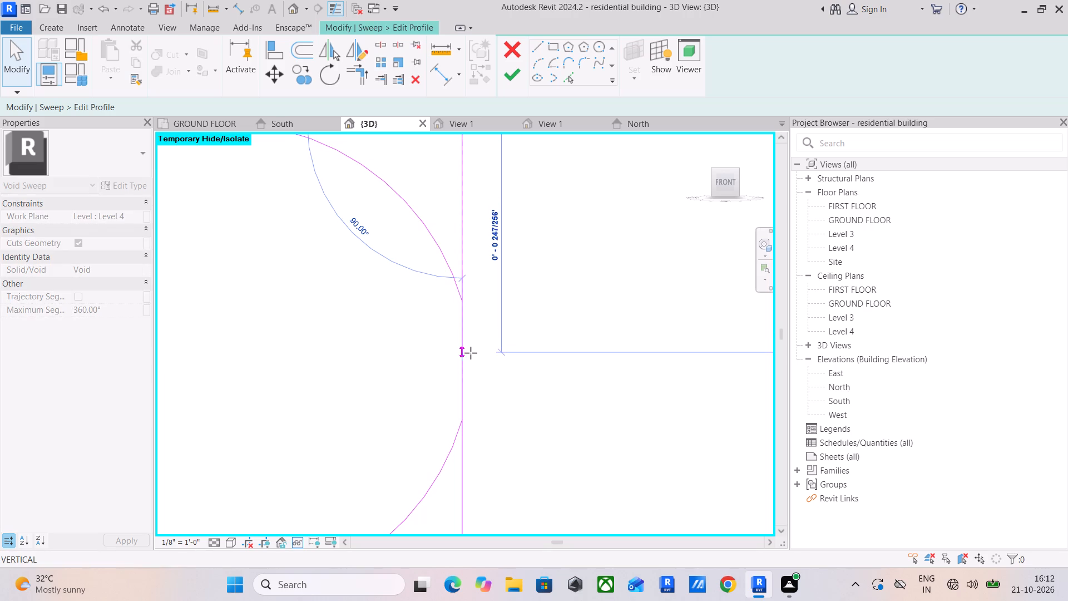
left_click_drag(471, 353, 471, 358)
scroll(462, 360, "up", 4)
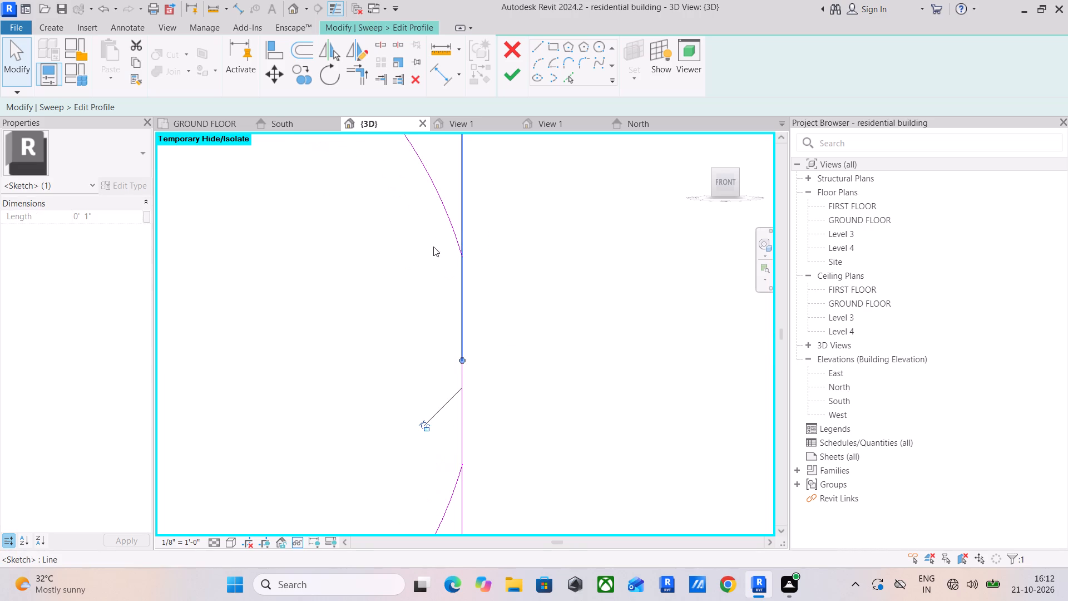
Delete the upper corner arc and redraw it with a 1" radius from the mid-edge point to the top line's inner end.
left_click(446, 223)
key("Delete")
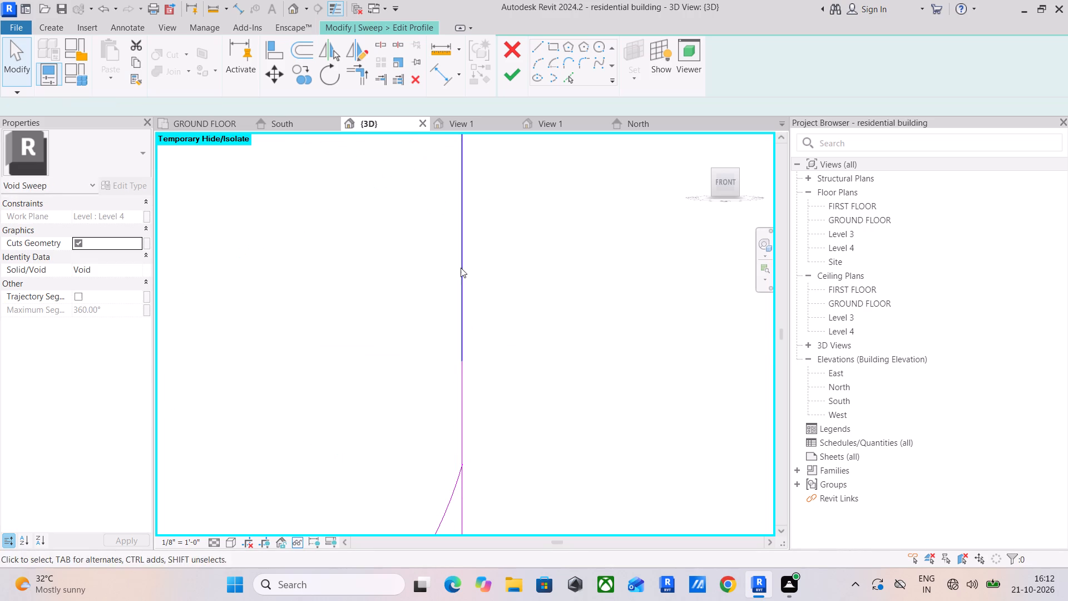
left_click(545, 66)
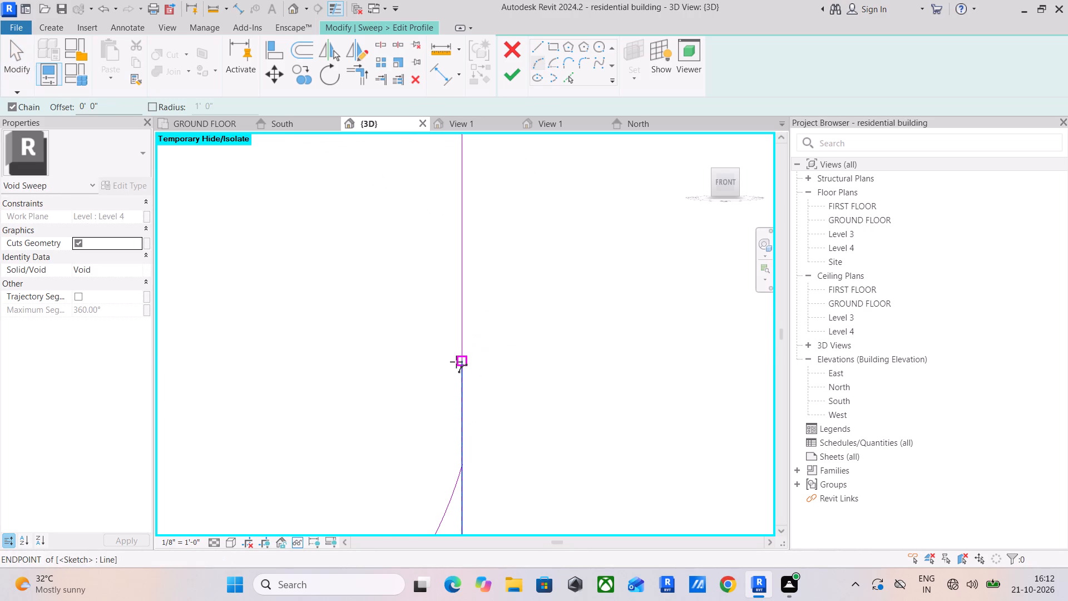
left_click(462, 359)
scroll(398, 298, "down", 3)
middle_click_drag(400, 298, 523, 383)
scroll(443, 269, "down", 2)
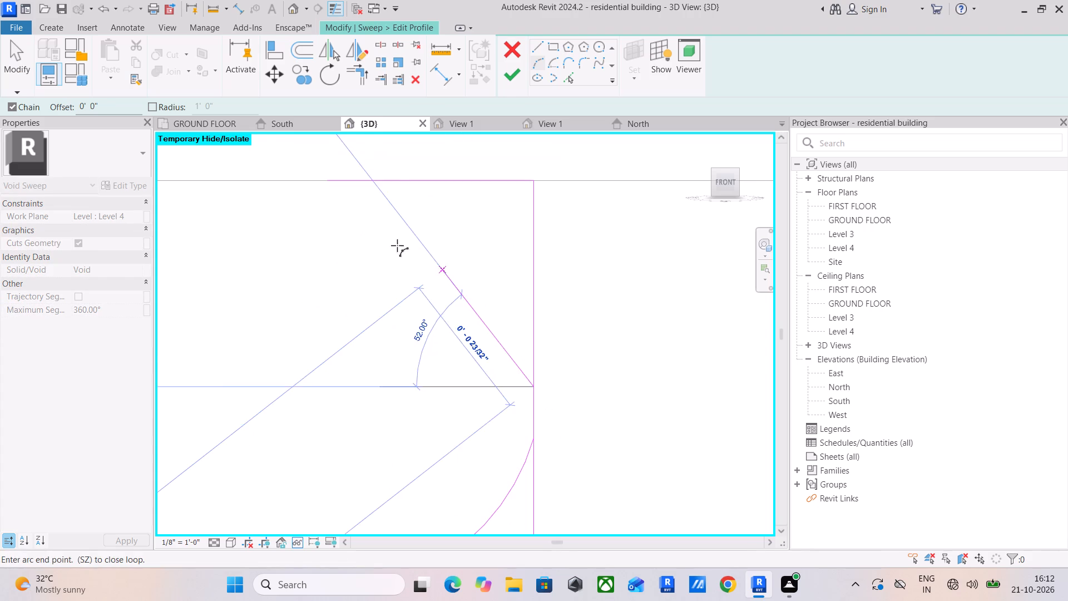
left_click(327, 178)
left_click(416, 226)
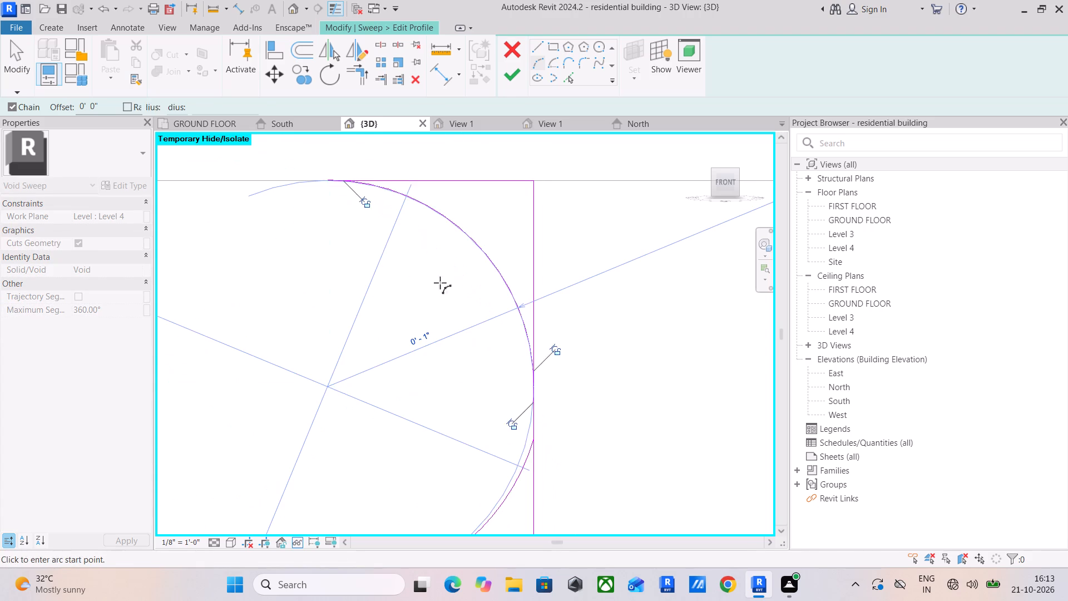
scroll(446, 293, "down", 1)
middle_click_drag(446, 293, 509, 156)
key("Escape")
key("Escape")
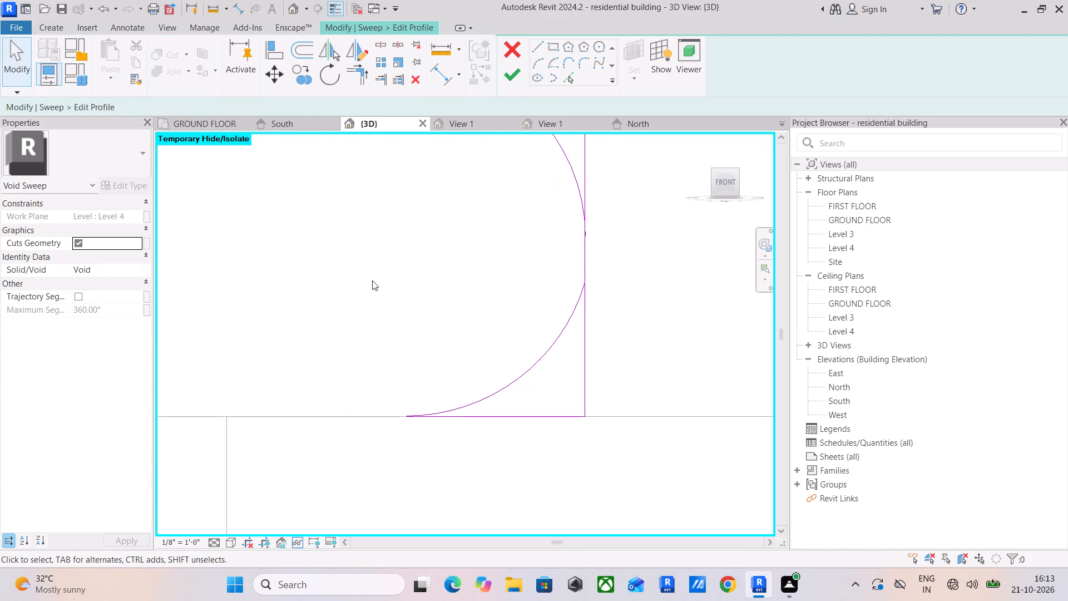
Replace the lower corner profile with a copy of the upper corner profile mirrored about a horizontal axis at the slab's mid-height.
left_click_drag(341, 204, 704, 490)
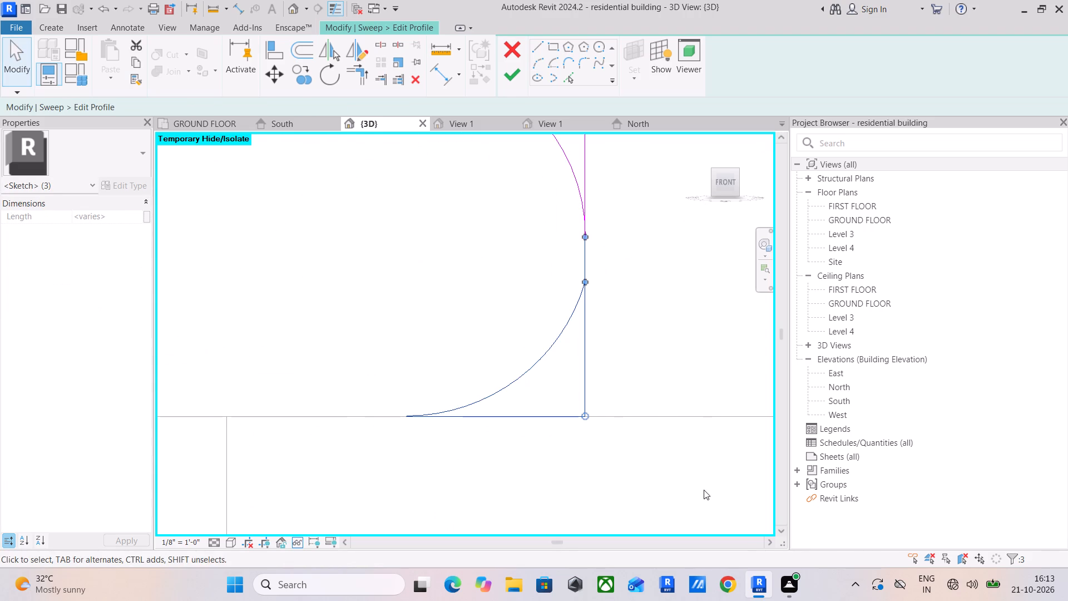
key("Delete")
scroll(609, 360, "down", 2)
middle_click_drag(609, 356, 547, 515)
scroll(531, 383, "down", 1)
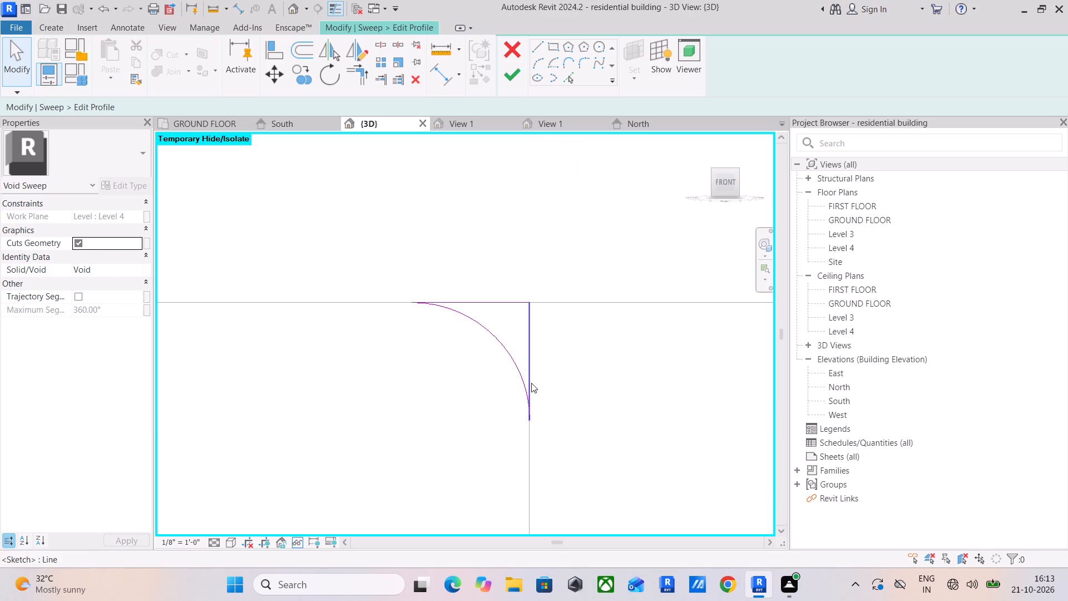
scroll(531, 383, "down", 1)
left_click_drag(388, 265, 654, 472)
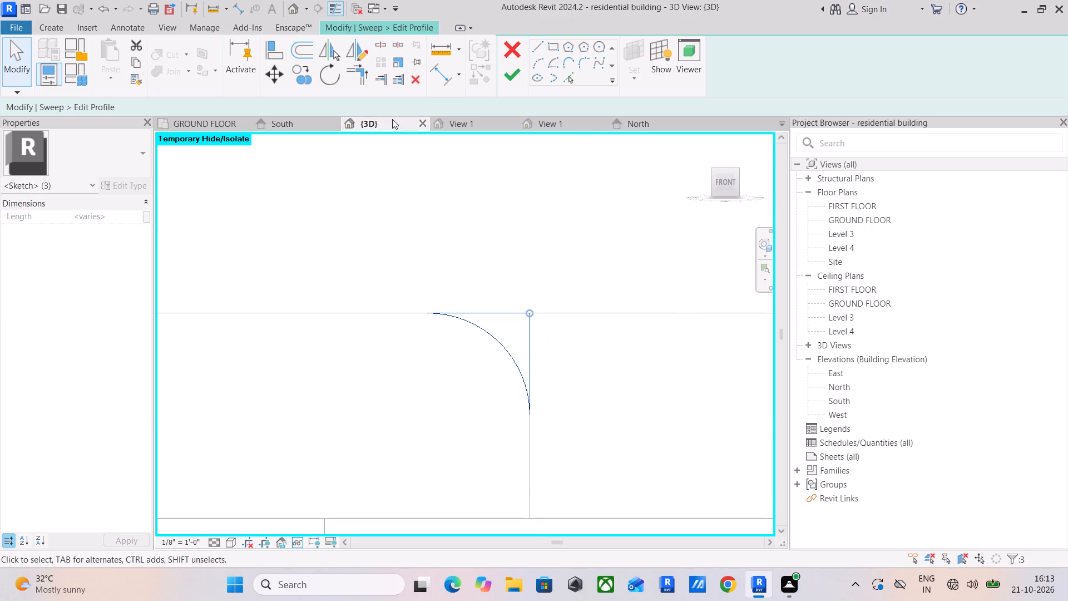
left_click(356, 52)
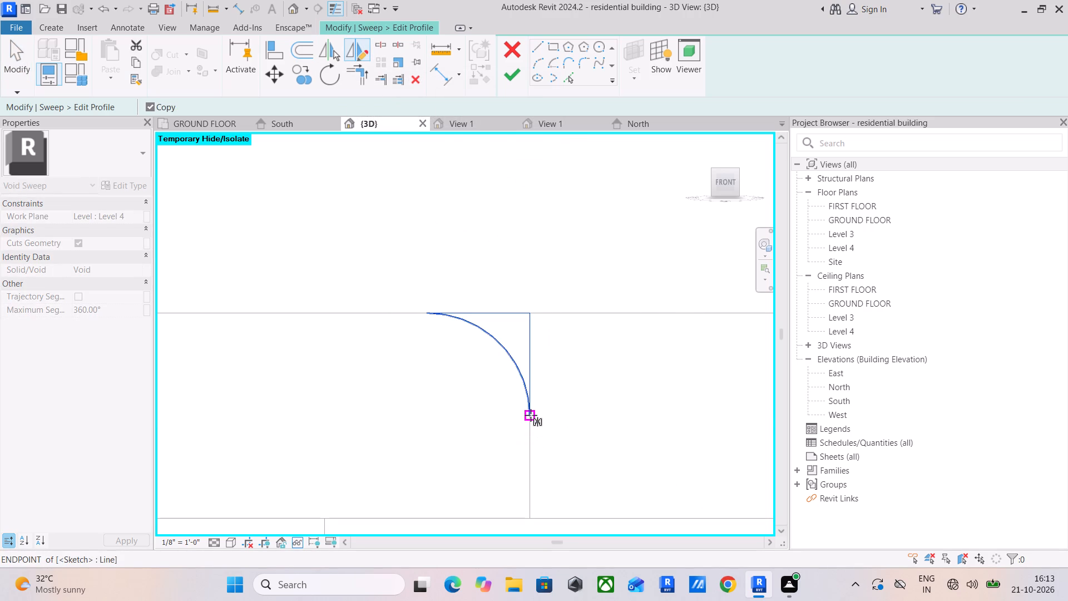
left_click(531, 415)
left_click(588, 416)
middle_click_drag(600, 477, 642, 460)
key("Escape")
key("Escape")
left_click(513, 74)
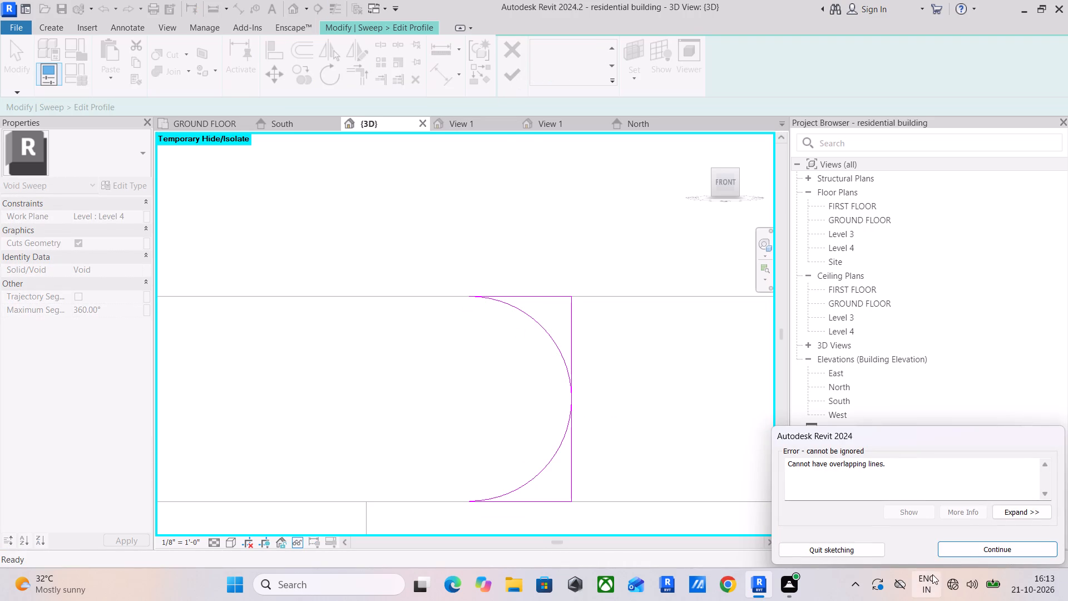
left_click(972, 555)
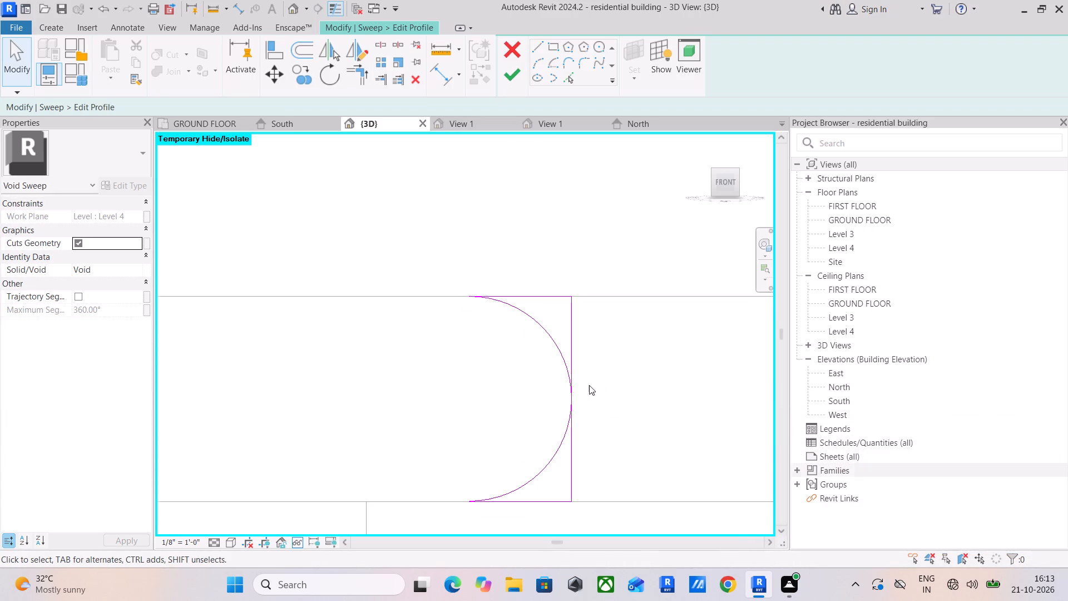
Discard the void sweep together with its path and unfinished profile.
scroll(583, 423, "up", 8)
middle_click_drag(558, 393, 563, 494)
scroll(580, 416, "up", 3)
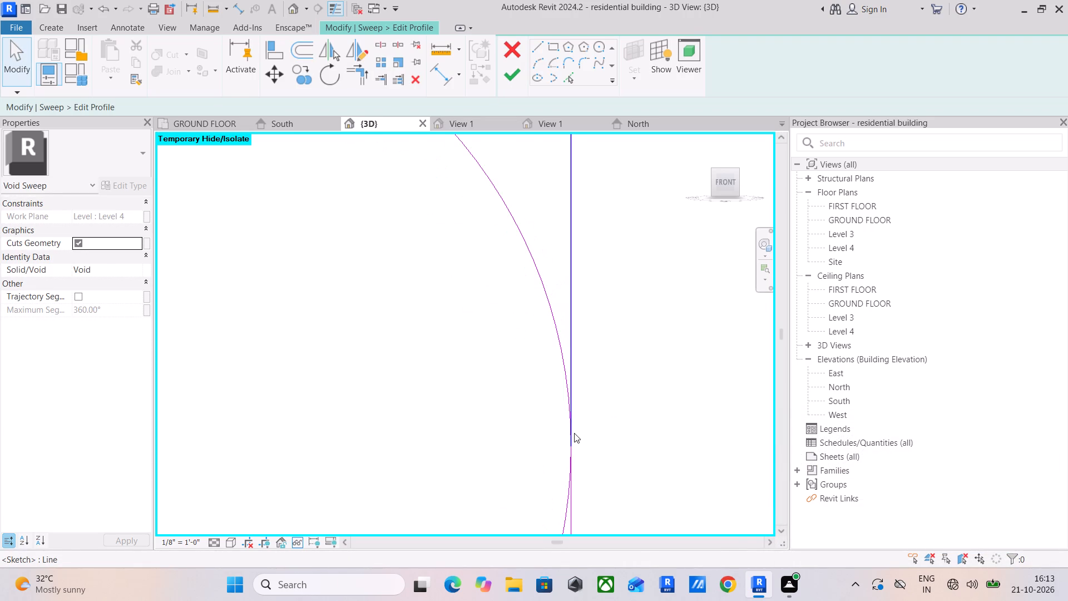
left_click(574, 433)
scroll(594, 433, "down", 8)
key("Escape")
key("Escape")
key("Escape")
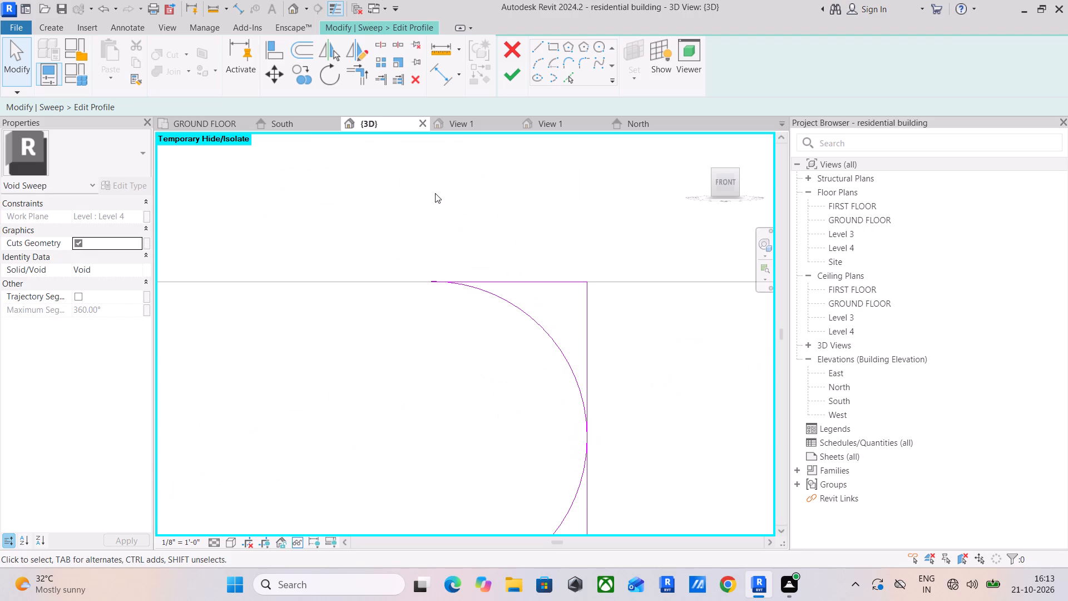
left_click(520, 57)
left_click(543, 290)
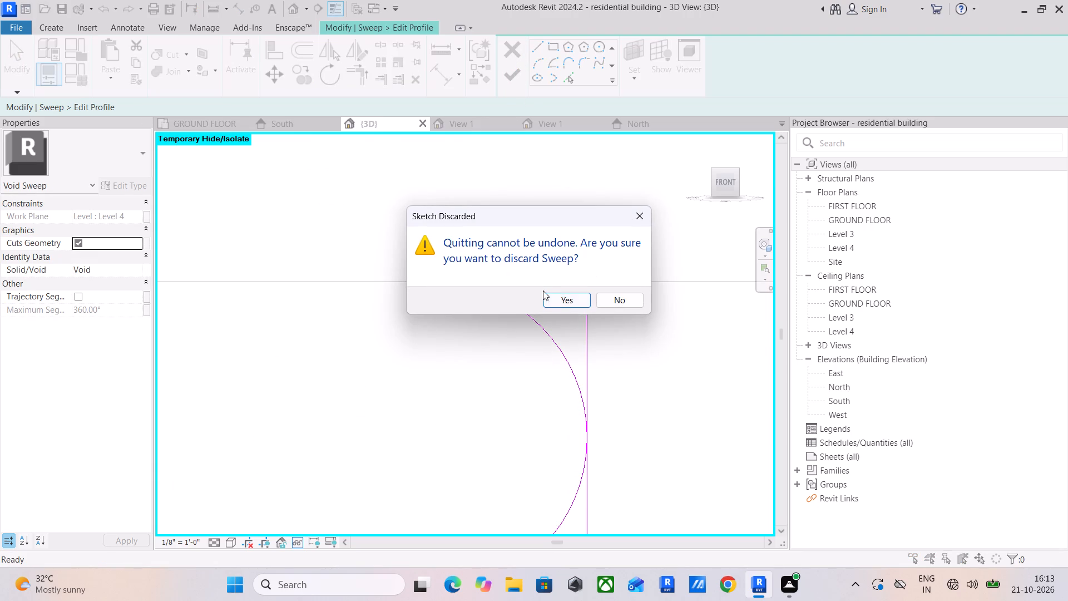
left_click(560, 303)
left_click(510, 49)
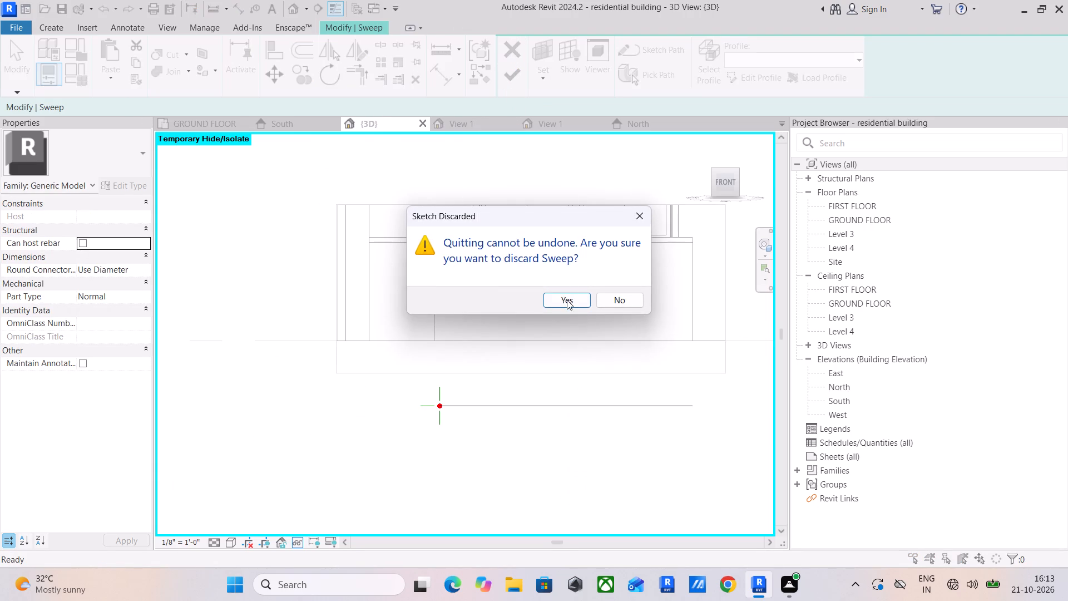
left_click(566, 300)
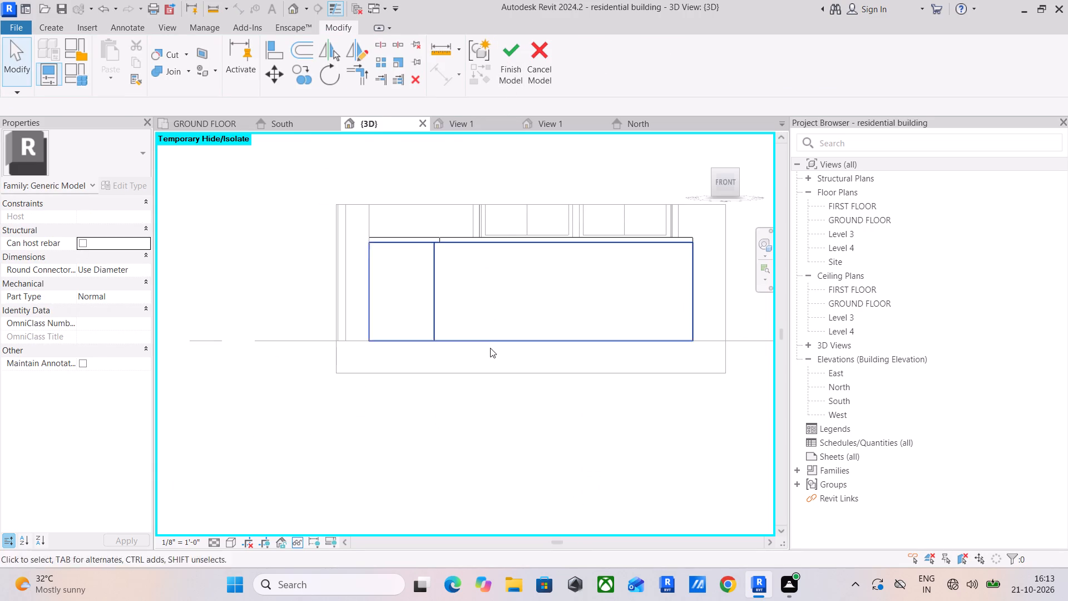
Edit the top slab's extrusion sketch, moving both inner edges back in line with the counter base for a depth of 2'-0".
middle_click_drag(490, 351, 473, 522, "shift")
left_click(429, 295)
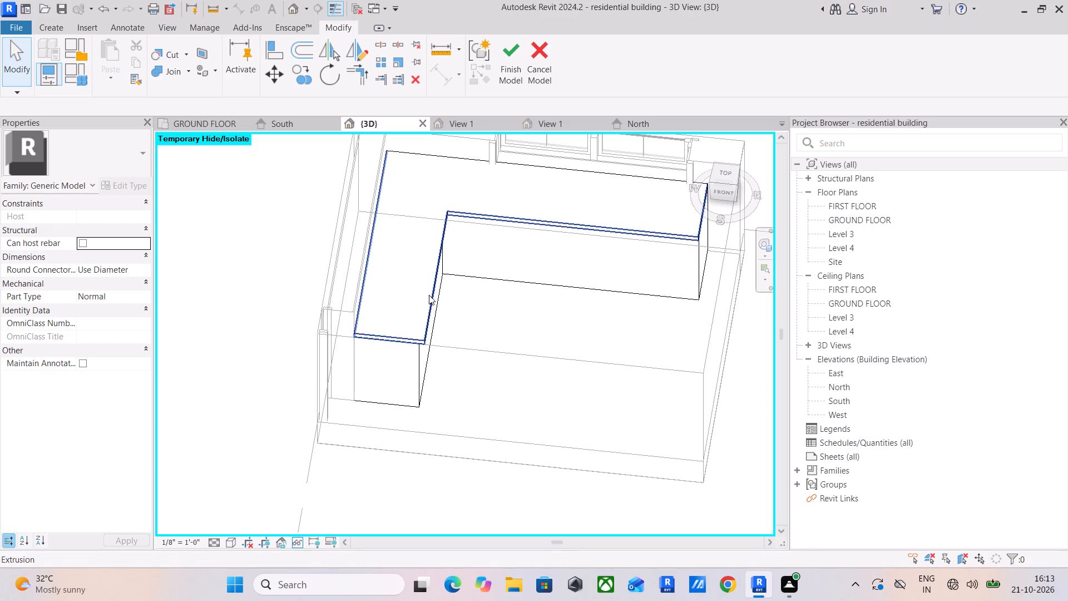
left_click(518, 49)
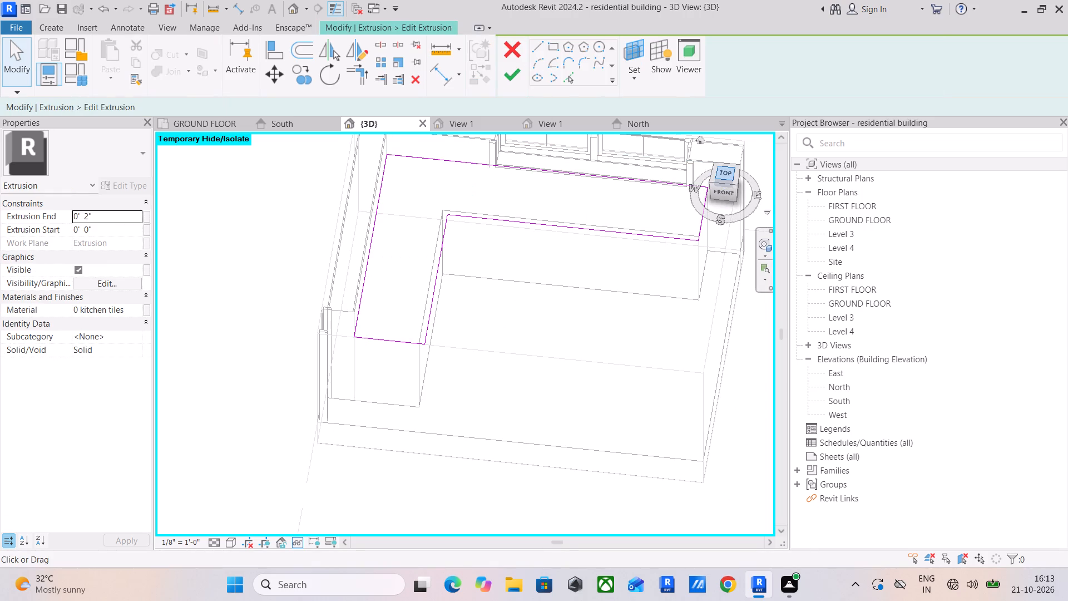
left_click(719, 171)
scroll(450, 290, "up", 10)
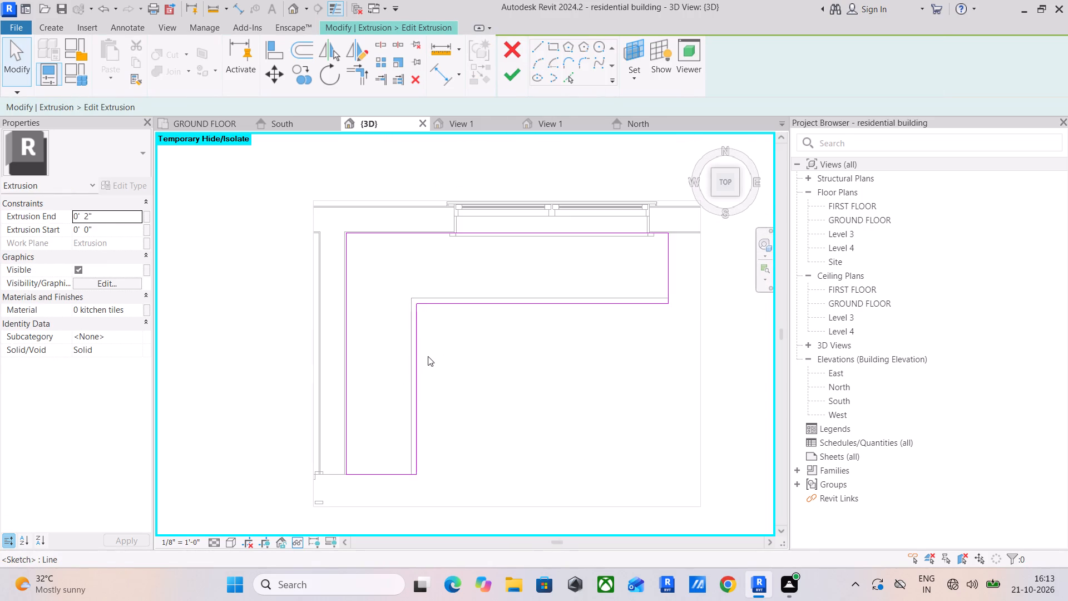
scroll(428, 356, "up", 3)
left_click_drag(409, 378, 384, 380)
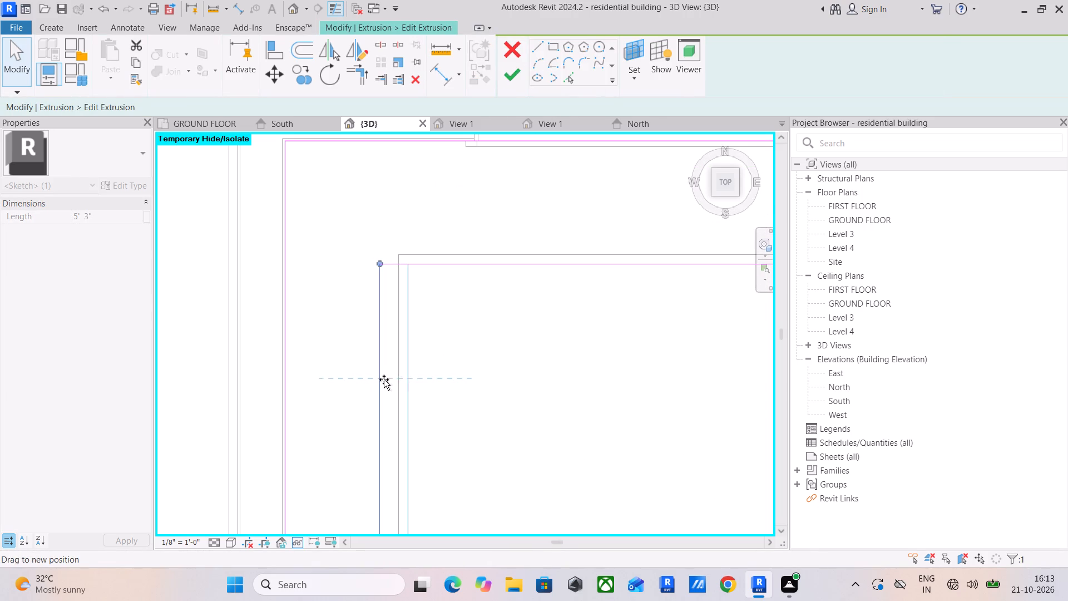
left_click_drag(384, 380, 397, 383)
left_click(498, 264)
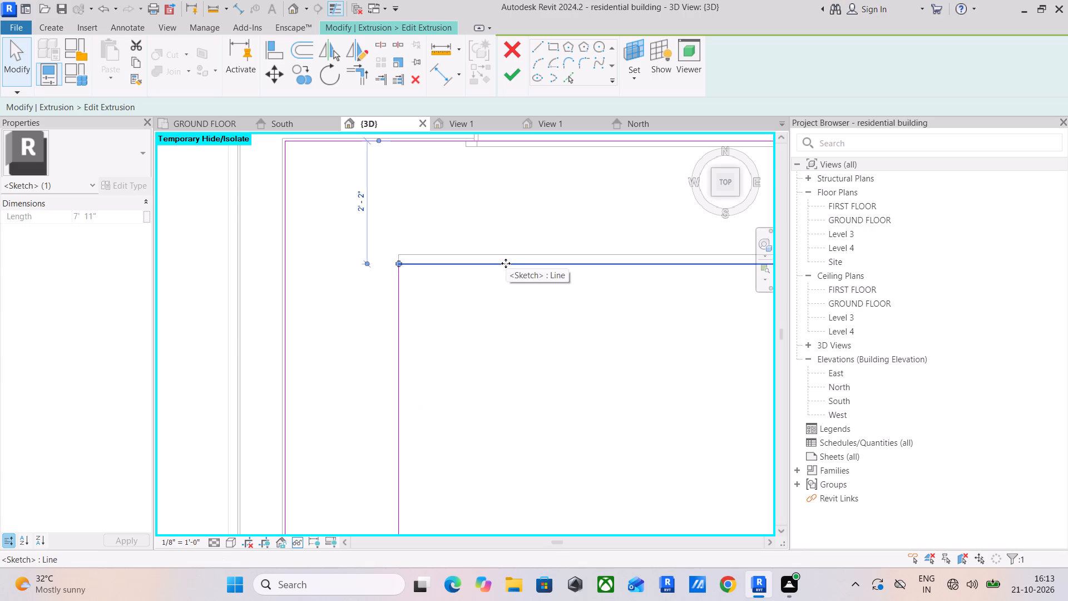
left_click_drag(506, 265, 510, 255)
left_click(512, 349)
scroll(534, 360, "down", 3)
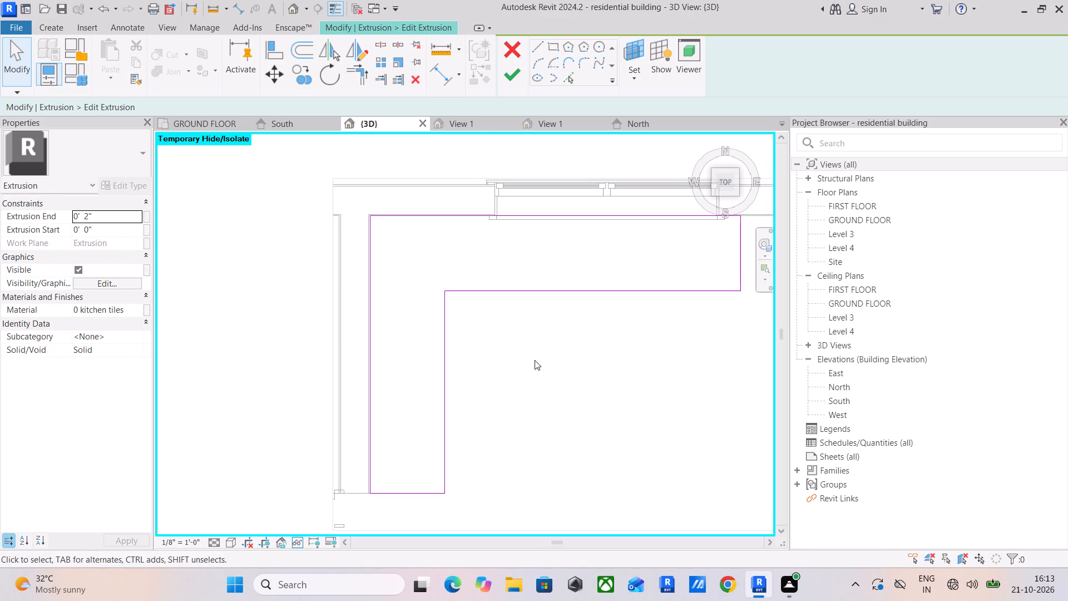
middle_click_drag(535, 360, 533, 282)
left_click(513, 81)
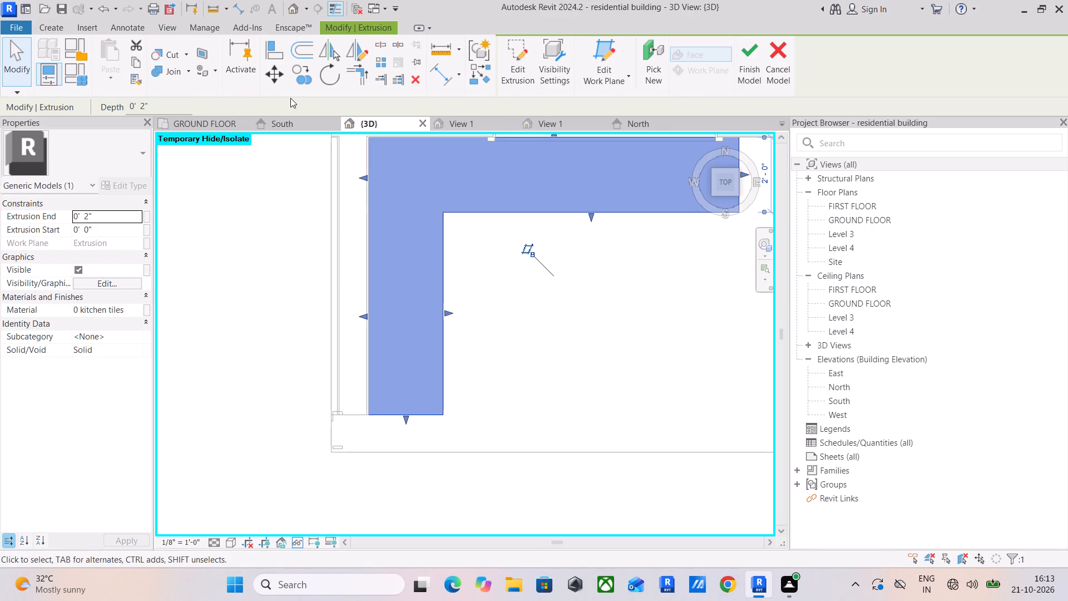
Start a solid sweep and sketch its L-shaped path along the top slab's two inner edges.
left_click(49, 28)
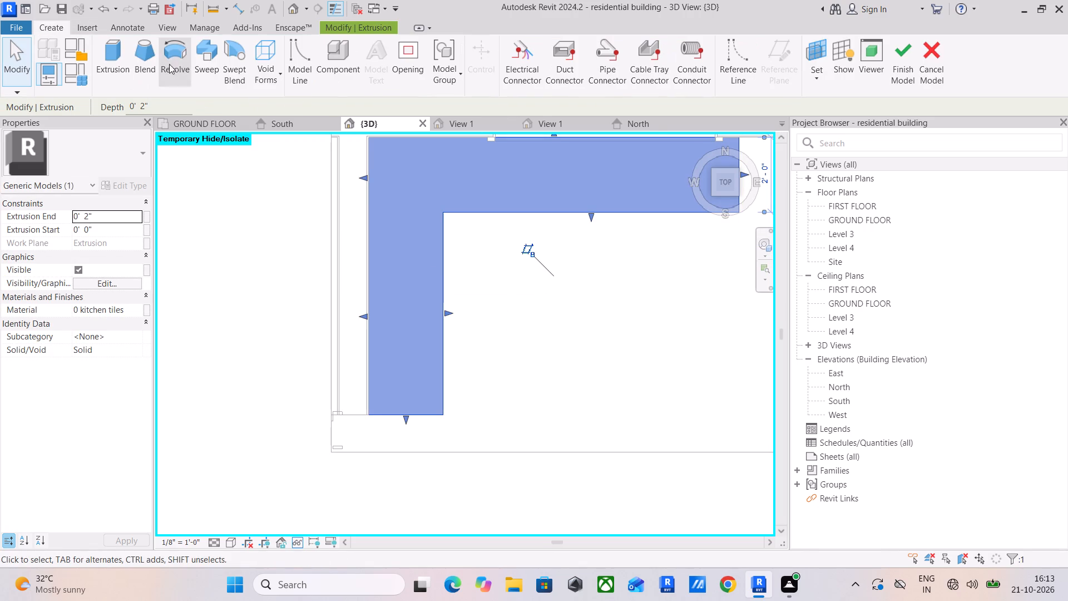
left_click(196, 60)
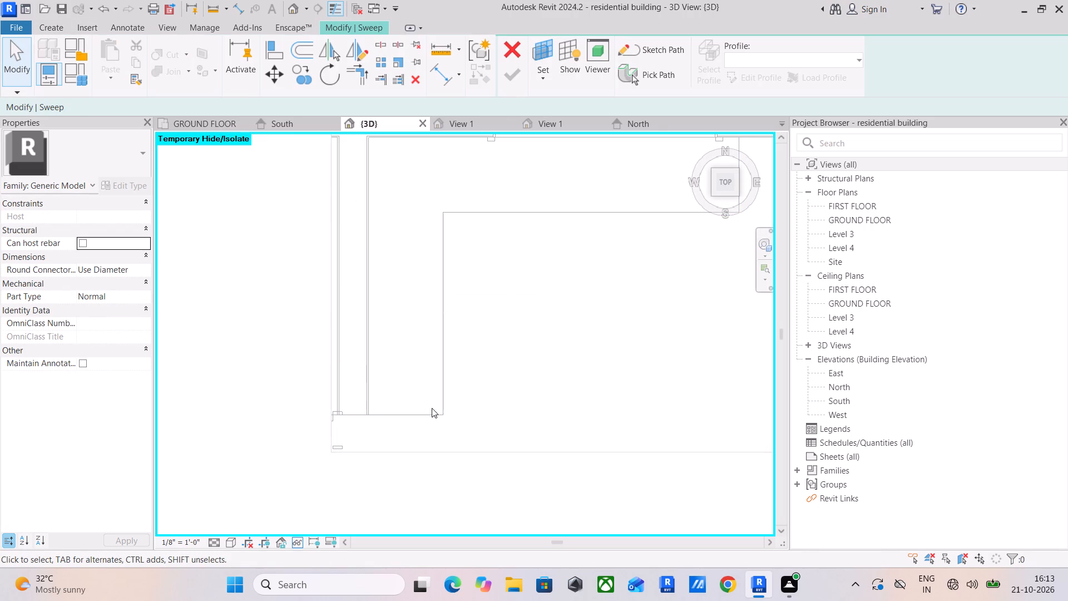
left_click(656, 57)
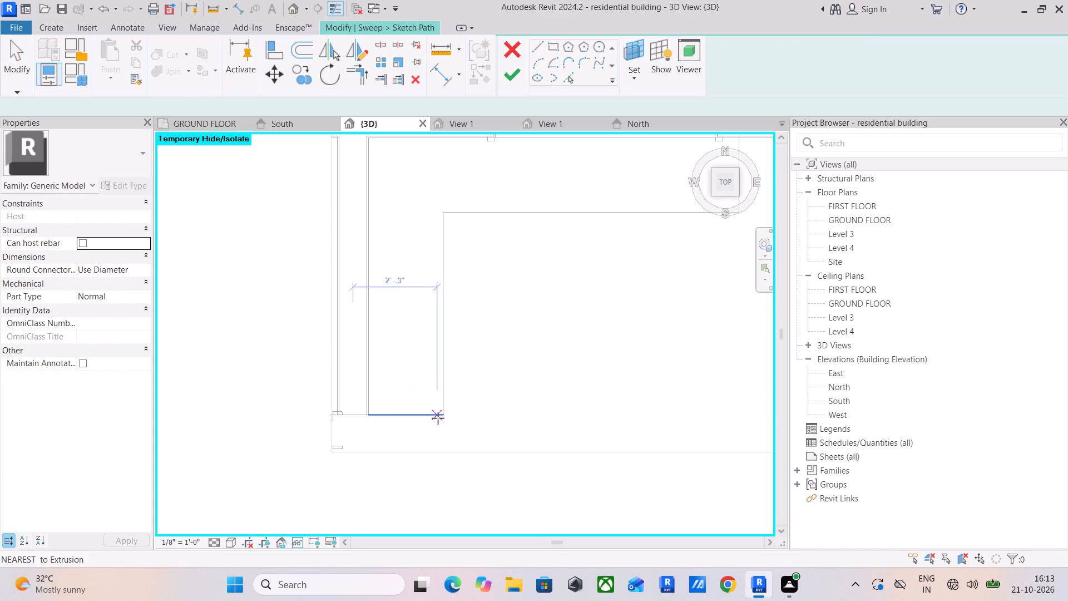
left_click_drag(442, 416, 444, 407)
left_click(448, 215)
middle_click_drag(571, 217, 312, 231)
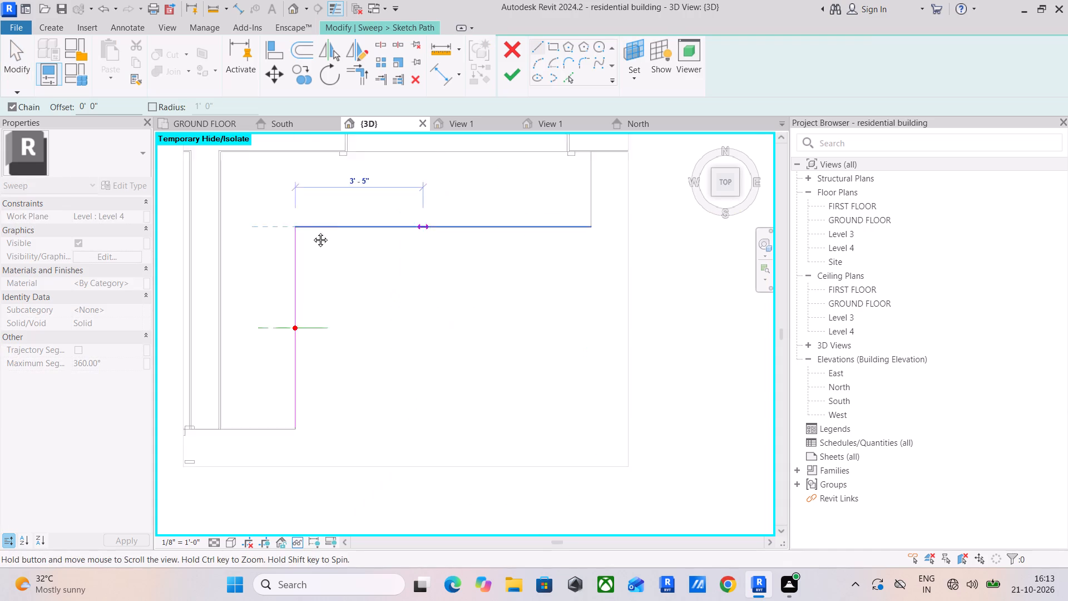
middle_click_drag(312, 231, 294, 231)
left_click(456, 226)
scroll(408, 291, "down", 2)
key("Escape")
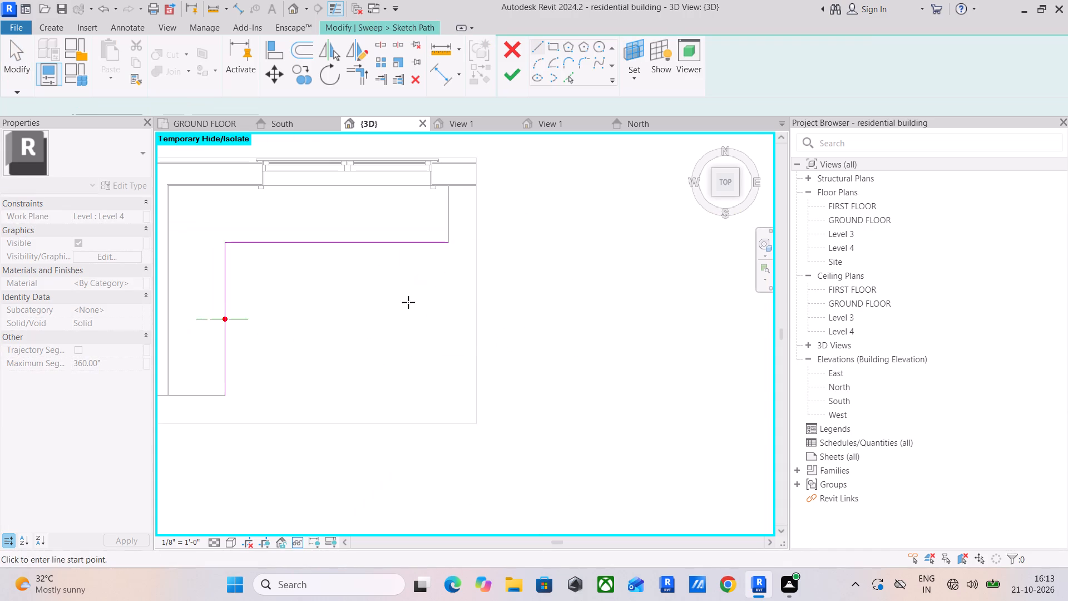
middle_click_drag(408, 311, 523, 316)
left_click(520, 70)
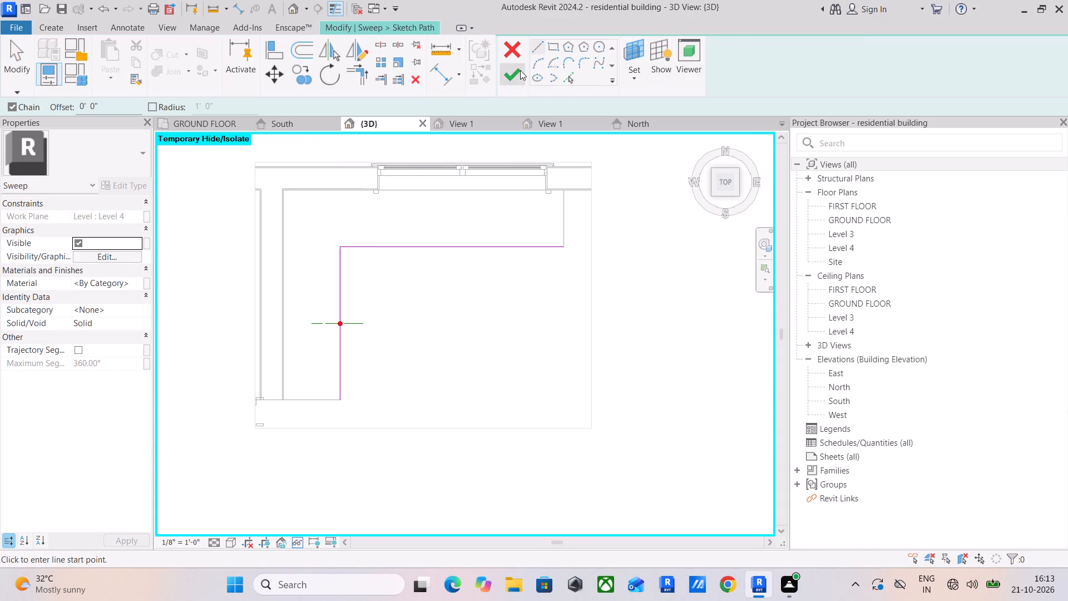
In the sweep profile, draw a vertical line over the slab's edge thickness and equal short horizontal lines outward from both its ends.
left_click(748, 82)
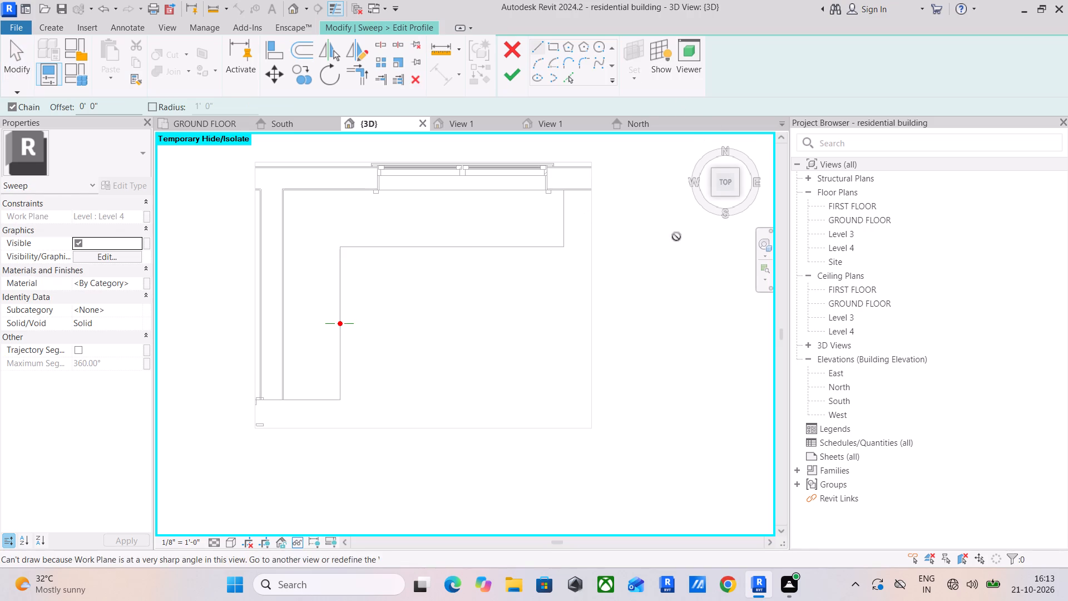
left_click_drag(730, 185, 725, 140)
left_click(729, 194)
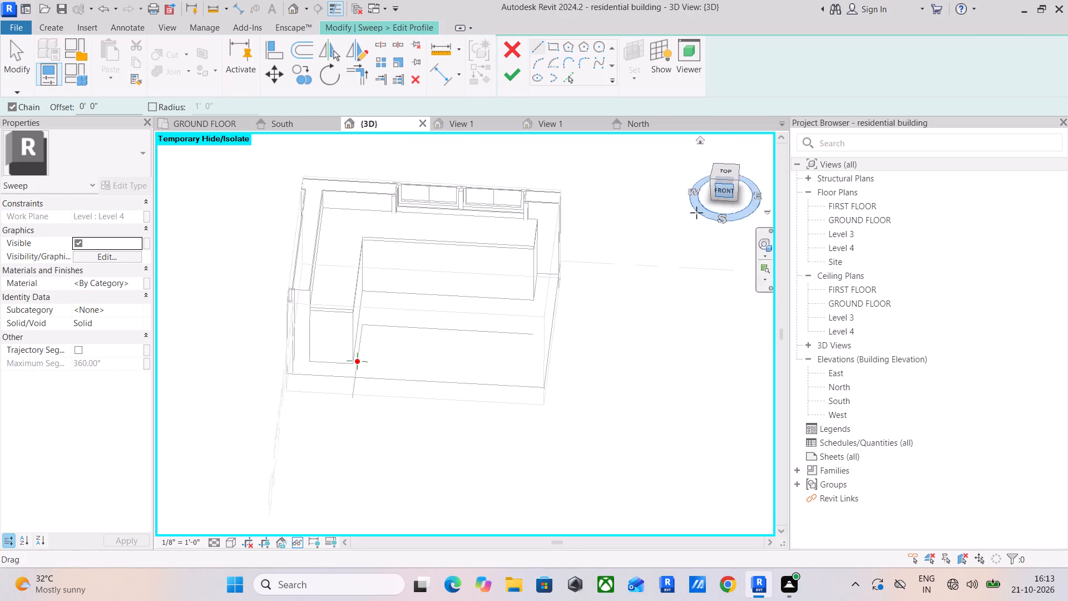
scroll(363, 289, "up", 17)
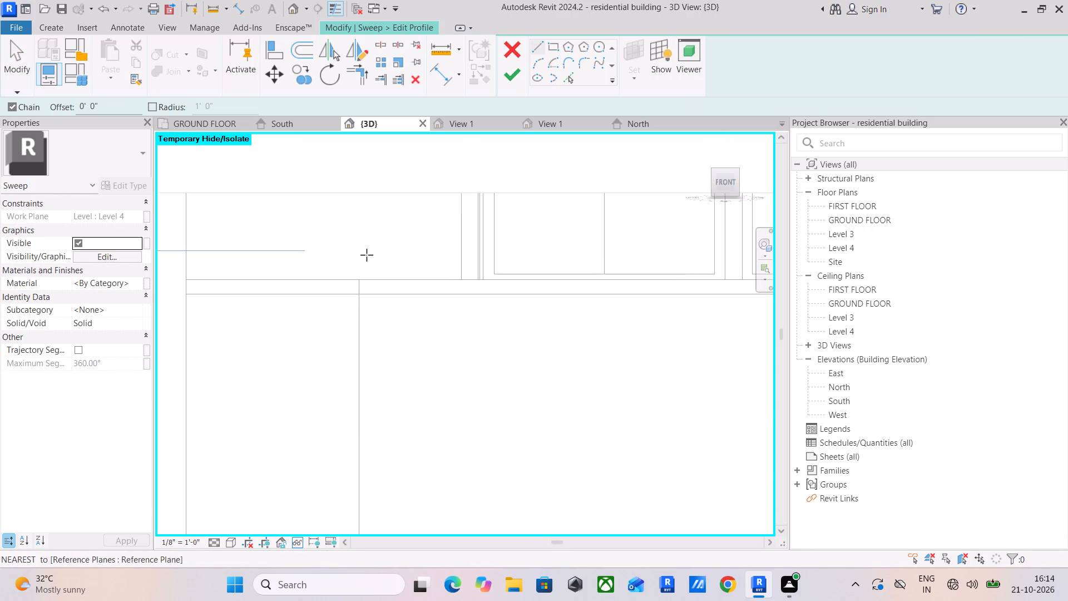
scroll(367, 255, "up", 8)
scroll(357, 321, "up", 4)
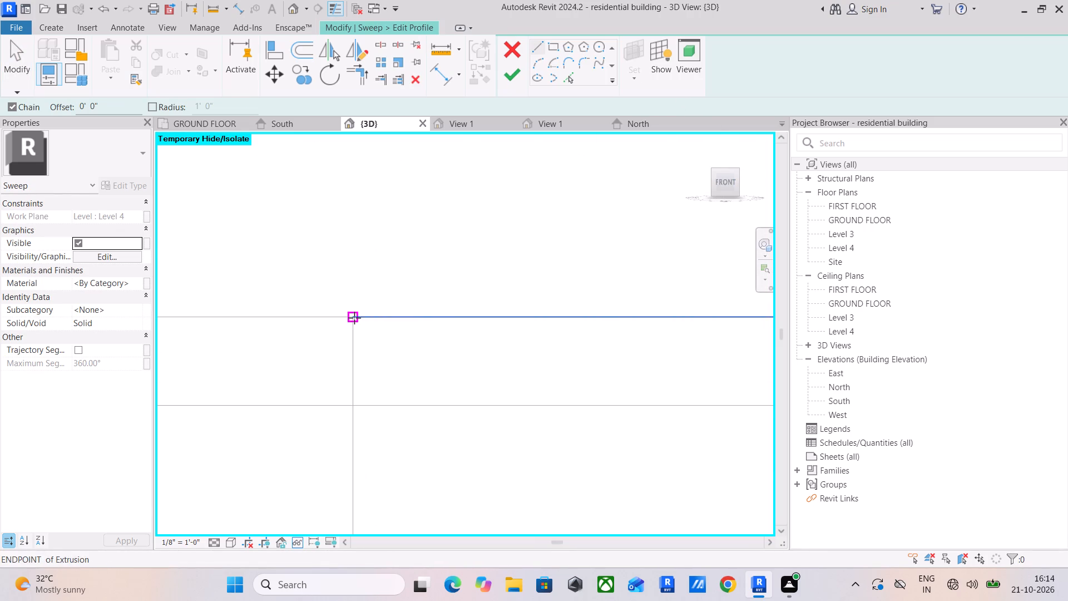
left_click(354, 318)
left_click(353, 407)
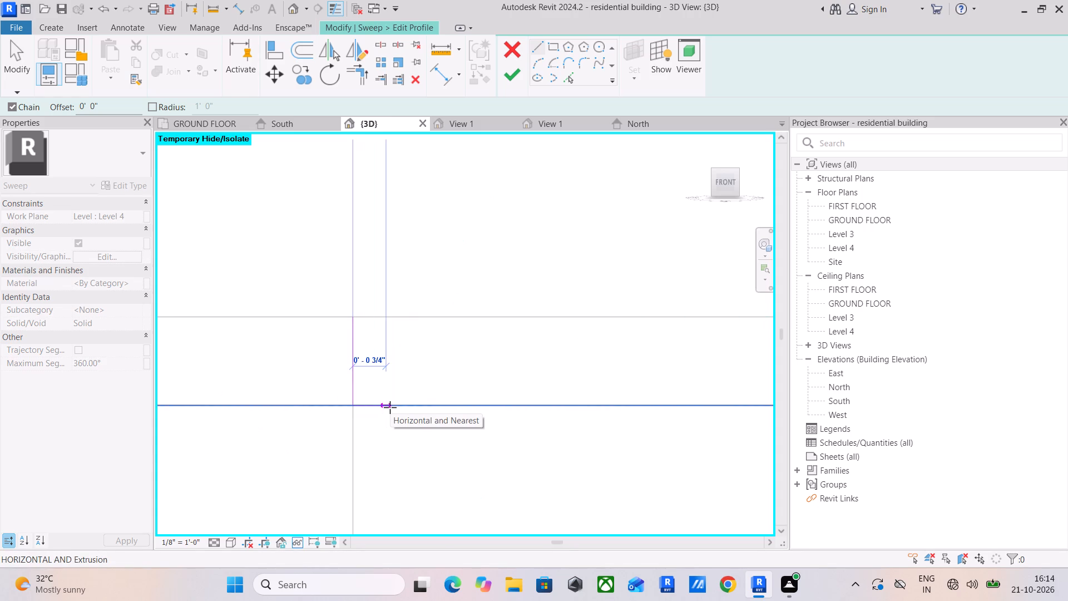
left_click(395, 407)
key("Escape")
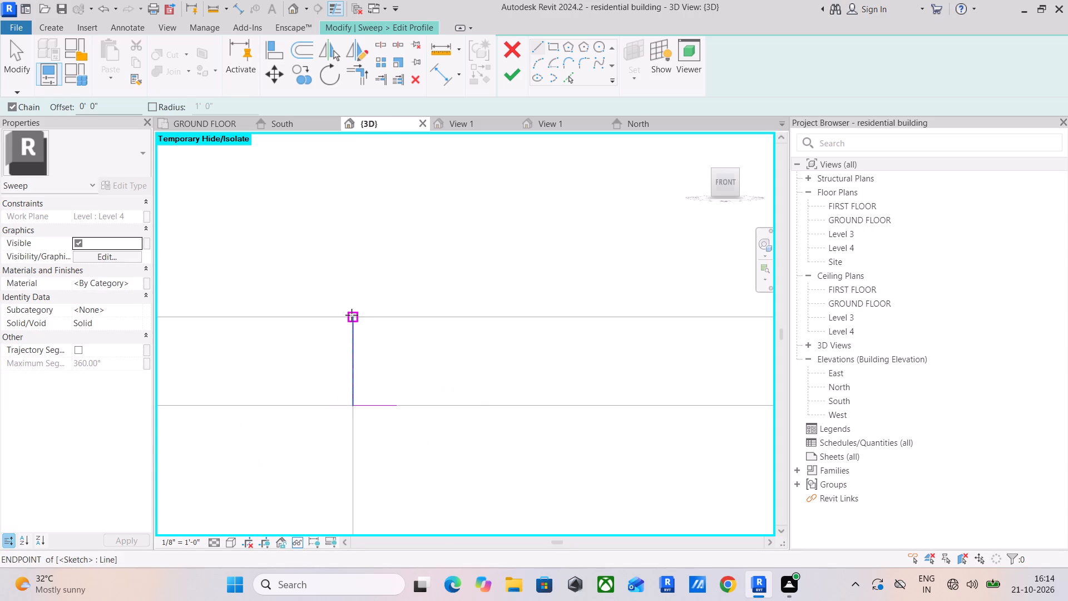
left_click(353, 315)
left_click(403, 322)
key("Escape")
scroll(431, 389, "down", 1)
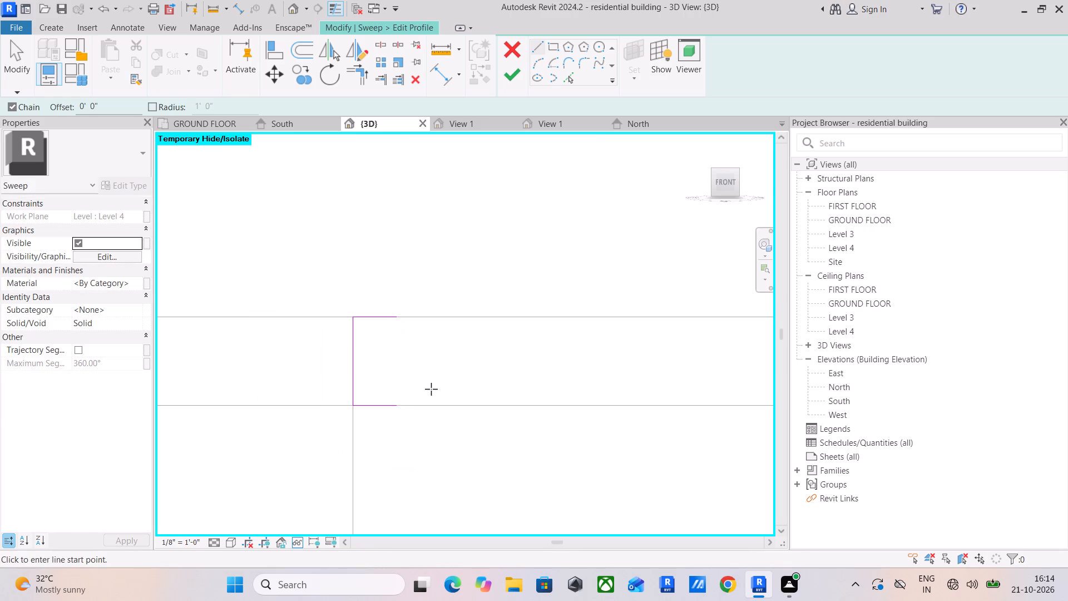
Close the sweep profile with an outward-bulging arc of about 1.3" radius between the free ends of the two short horizontal lines.
left_click(533, 63)
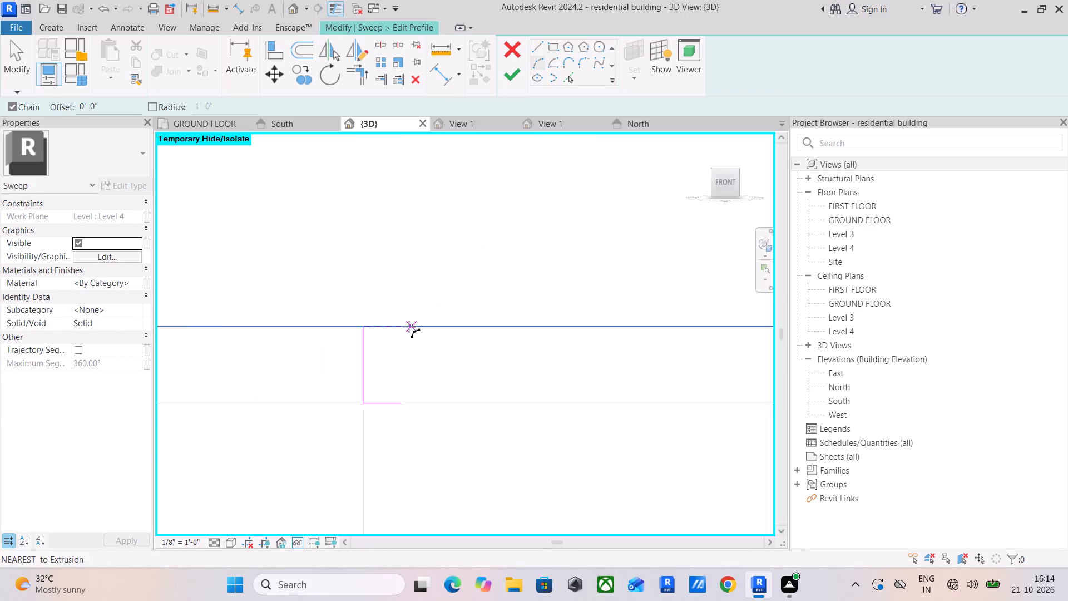
left_click(407, 329)
left_click(398, 401)
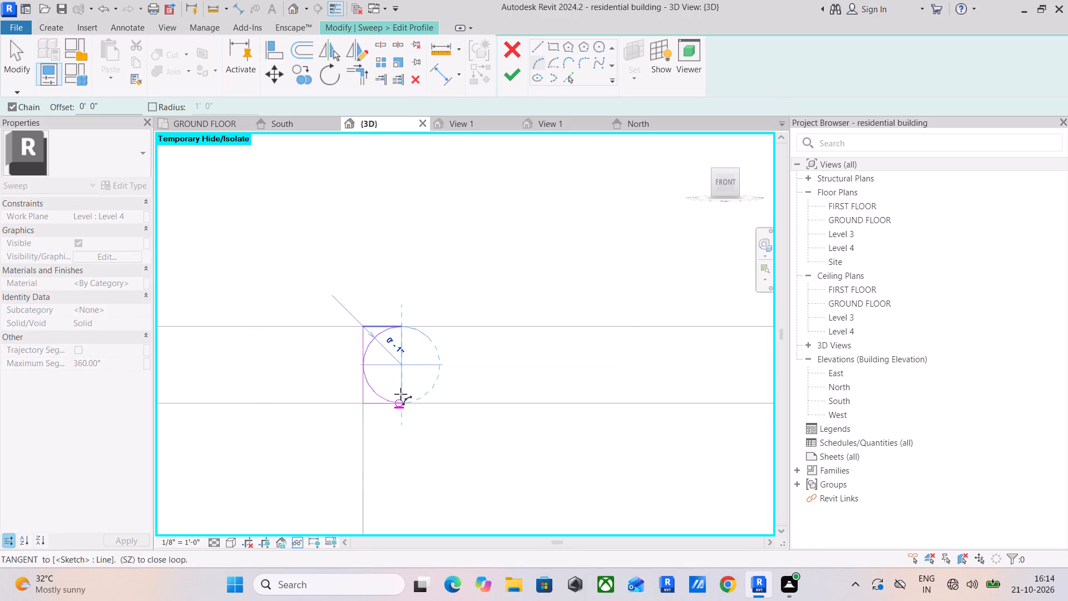
left_click(417, 368)
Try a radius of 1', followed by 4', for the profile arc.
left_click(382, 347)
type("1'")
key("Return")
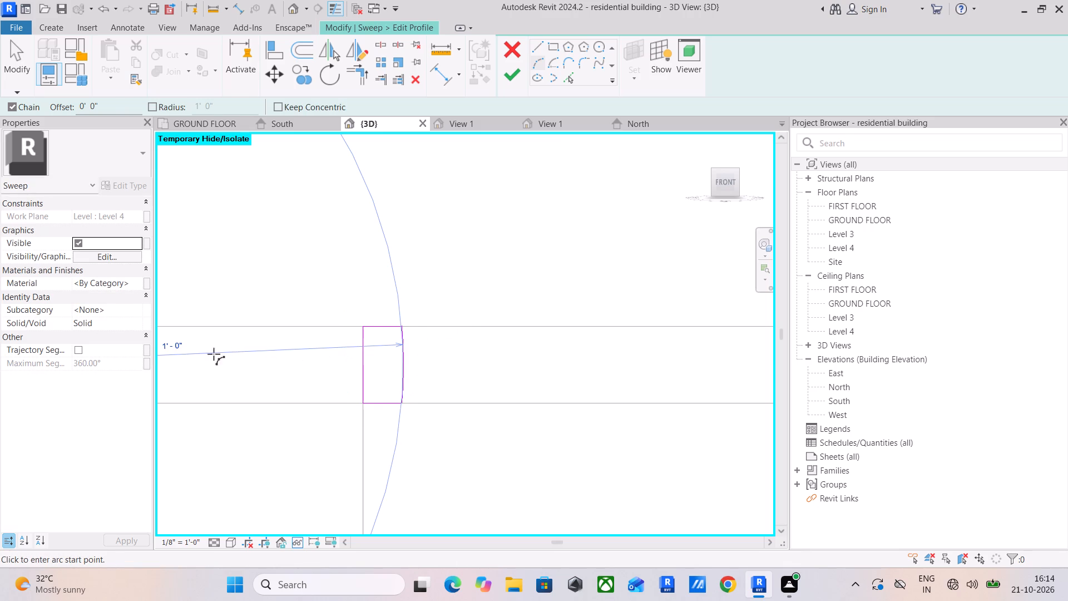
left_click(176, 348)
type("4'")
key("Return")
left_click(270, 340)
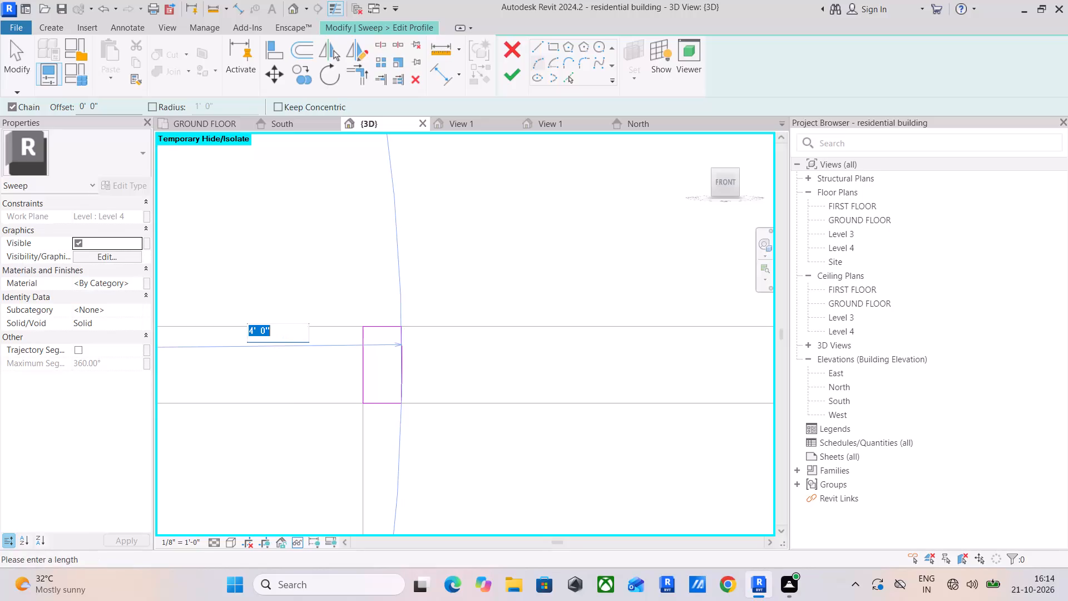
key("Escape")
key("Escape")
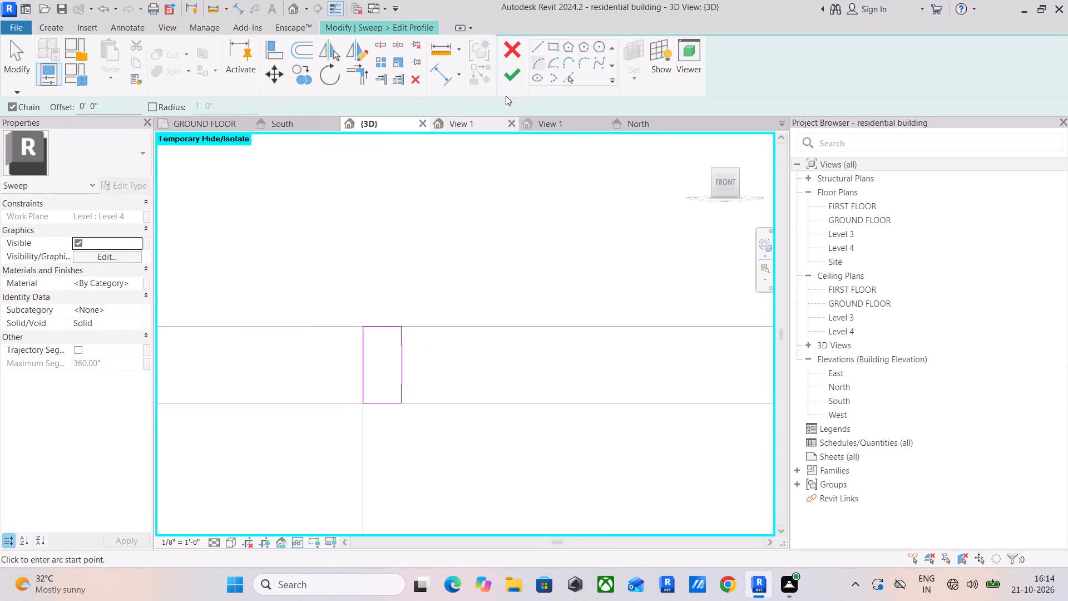
Draw helper lines from the arc's upper end: 1" horizontally outward, and 2" vertically down to the slab's bottom edge.
left_click(540, 47)
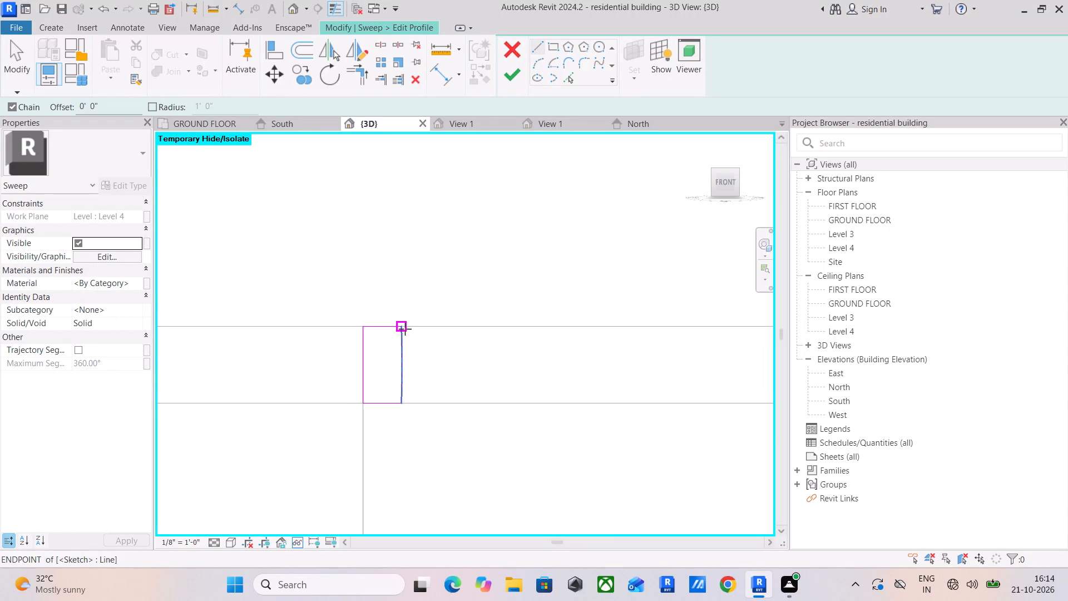
left_click(405, 329)
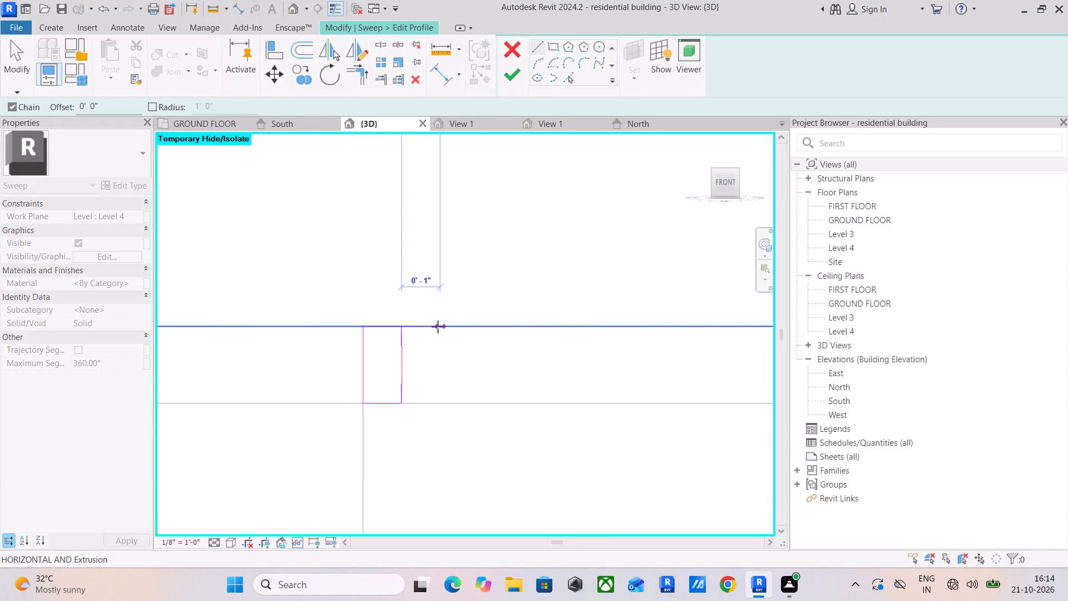
left_click(438, 327)
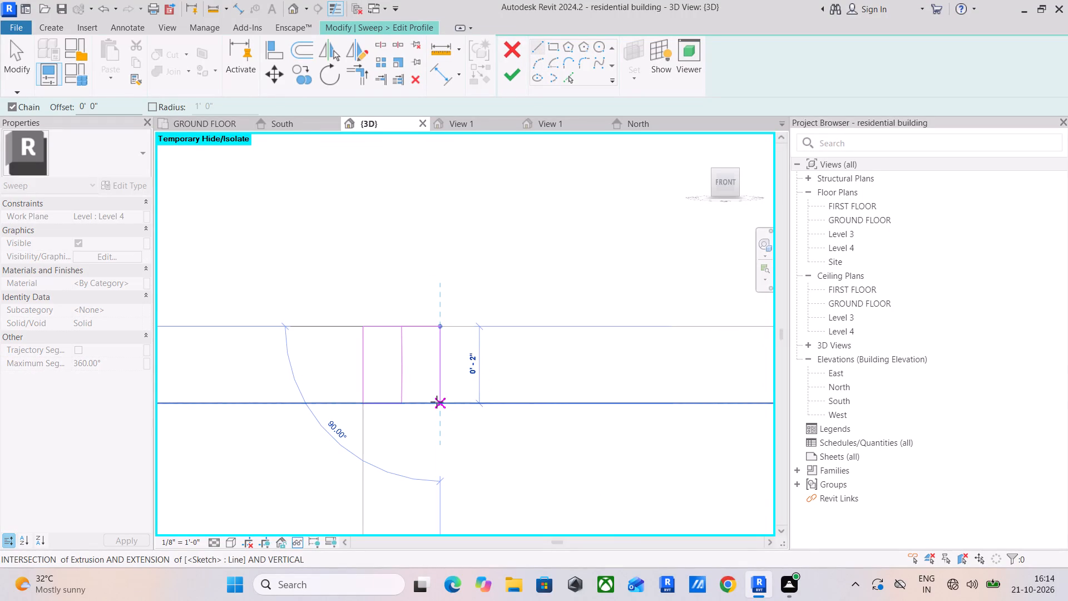
left_click(437, 404)
key("Escape")
key("Escape")
key("Escape")
Reshape the profile arc into a semicircle by pulling its midpoint out to the vertical helper line.
left_click(403, 367)
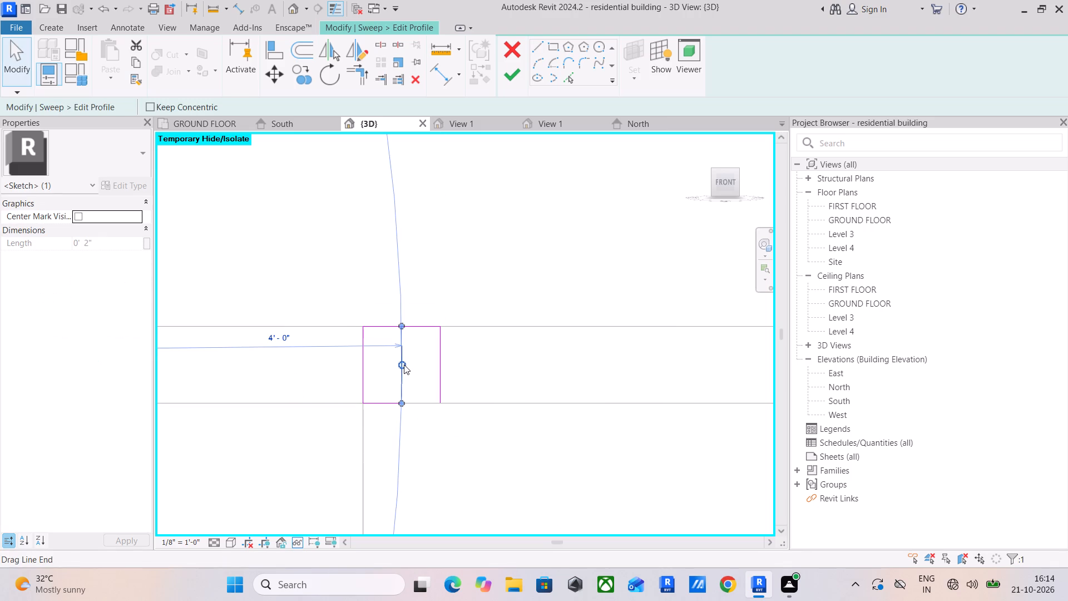
left_click_drag(404, 364, 437, 367)
key("Escape")
key("Escape")
Delete the horizontal and vertical helper lines, leaving only the closed D-shaped profile.
left_click(444, 397)
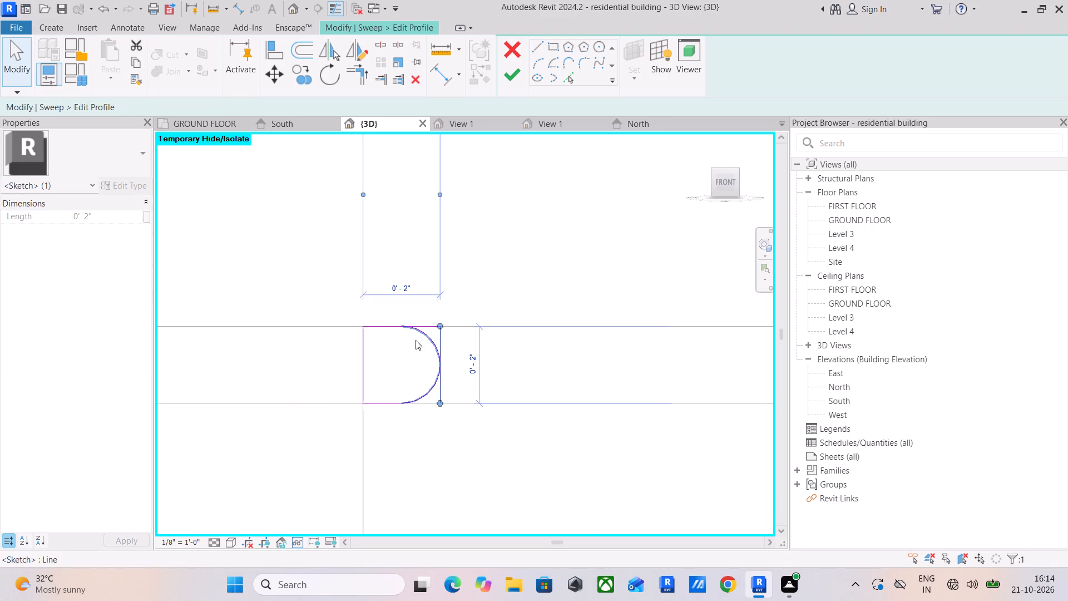
left_click(423, 327, "ctrl")
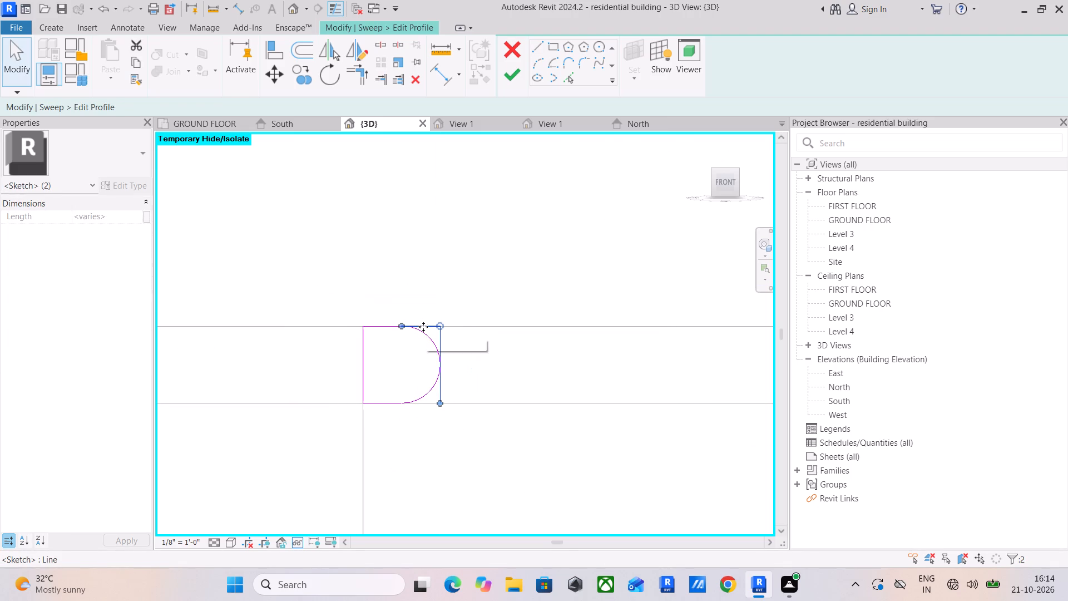
key("Delete")
scroll(420, 372, "up", 2)
scroll(420, 372, "down", 3)
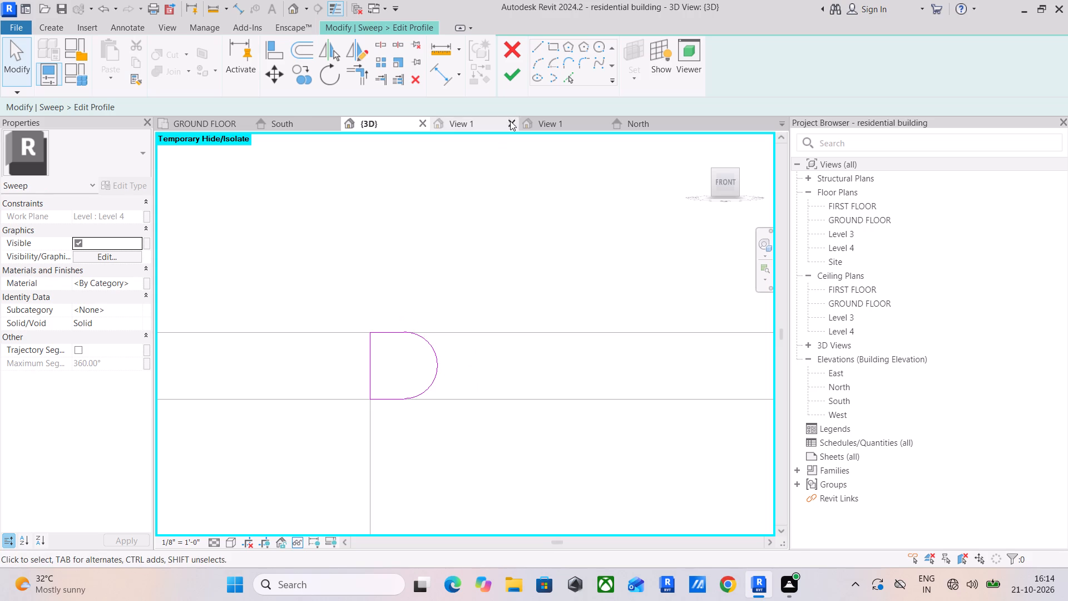
Finish the profile sketch and complete the solid sweep along the L-shaped path.
left_click(513, 78)
left_click(516, 66)
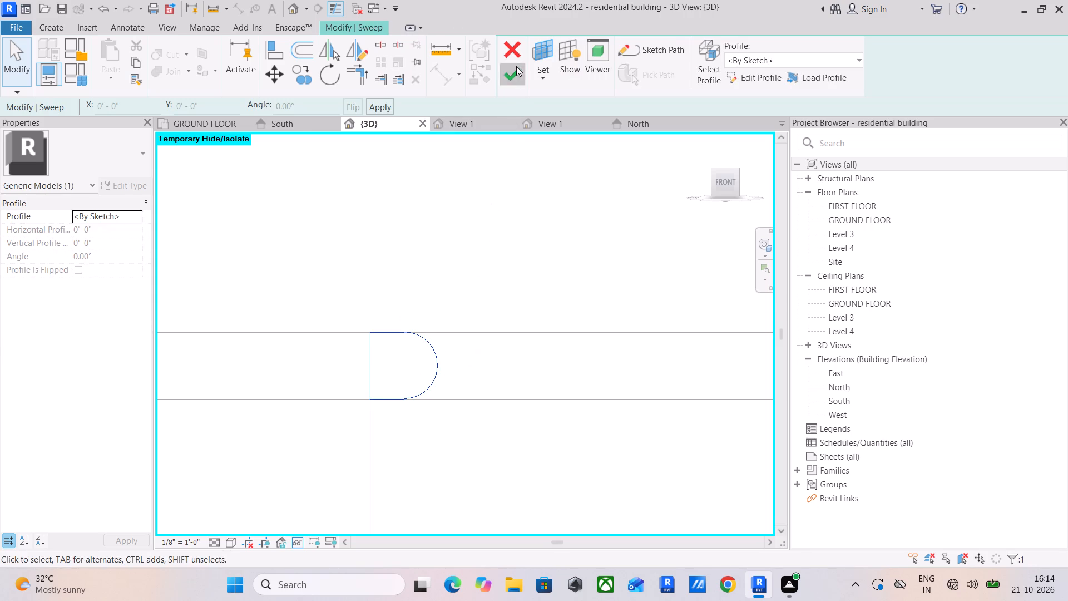
Assign the material 0 kitchen tiles to the sweep.
scroll(495, 252, "down", 7)
middle_click_drag(505, 268, 469, 353, "shift")
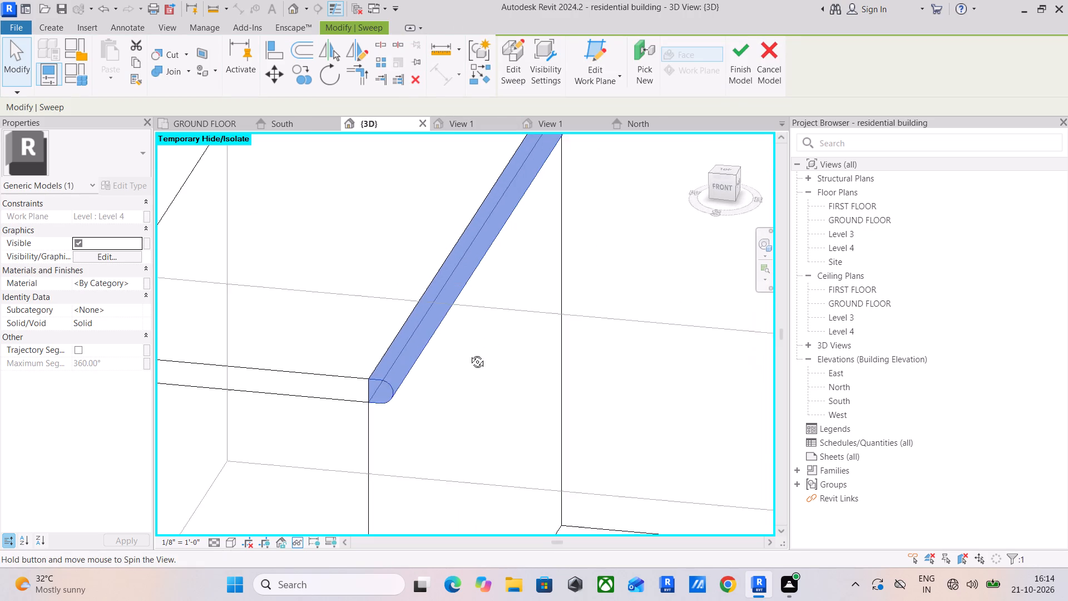
middle_click_drag(469, 353, 467, 356, "shift")
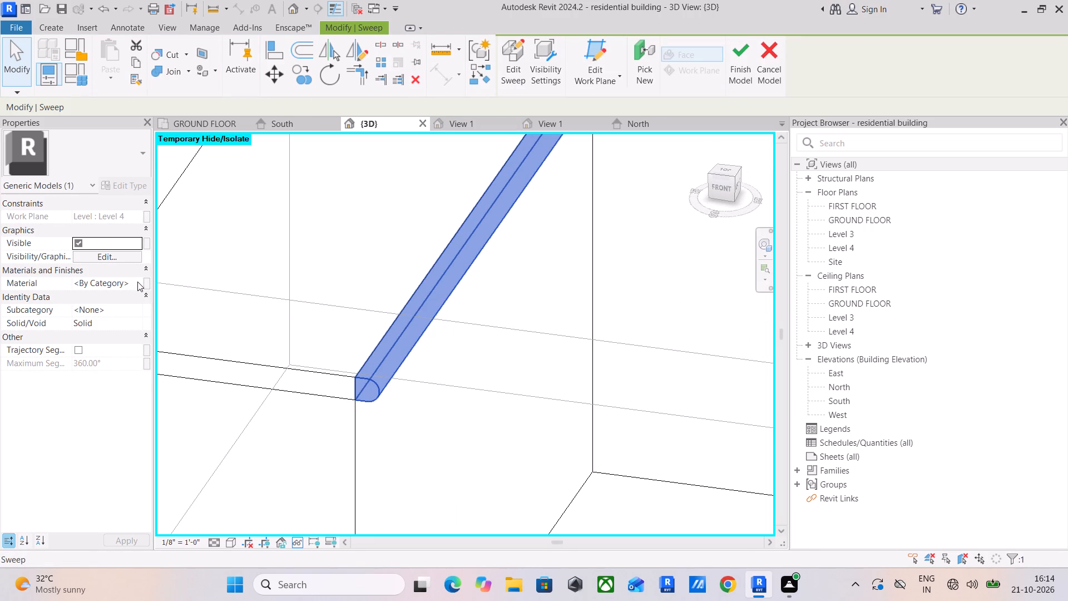
left_click(137, 282)
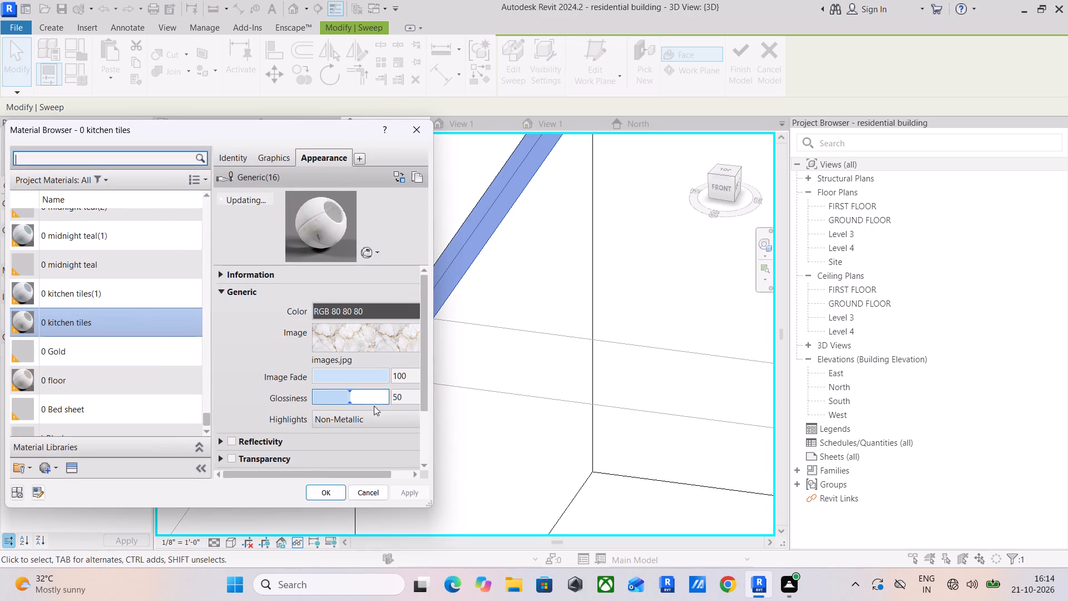
left_click_drag(325, 493, 334, 494)
left_click(547, 276)
Finish the in-place counter model.
scroll(502, 307, "down", 3)
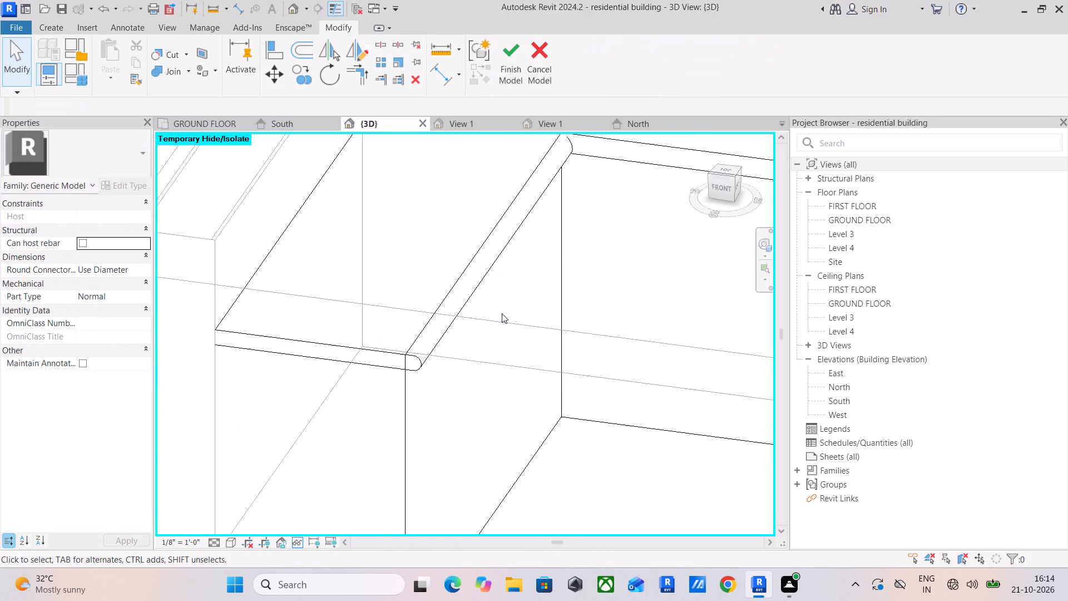
left_click(512, 59)
Set the 3D view's visual style to Realistic.
scroll(517, 269, "down", 3)
middle_click_drag(517, 269, 477, 299)
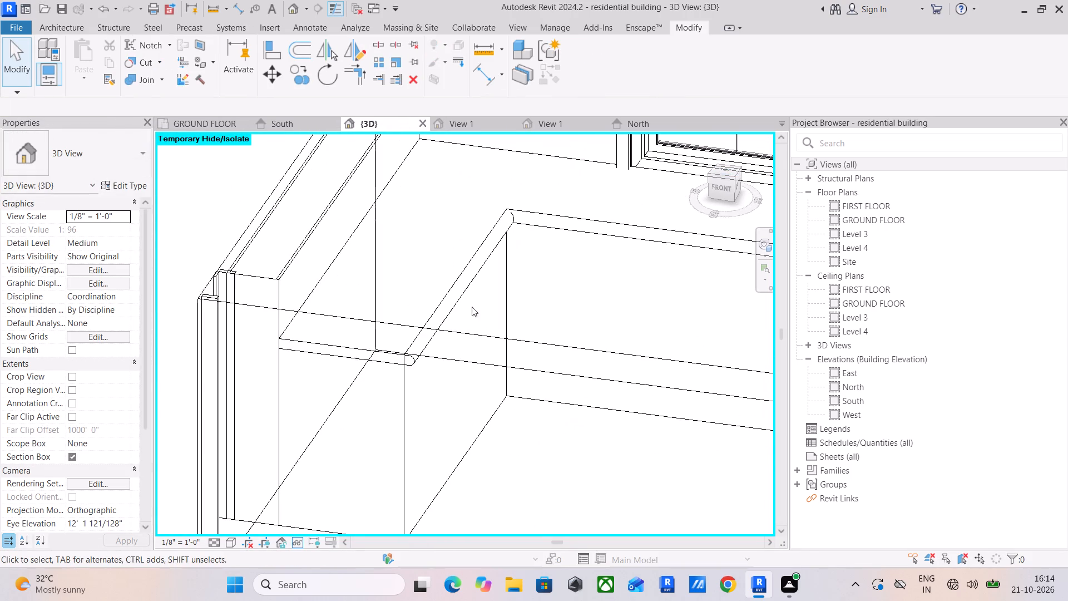
left_click(236, 543)
left_click(254, 526)
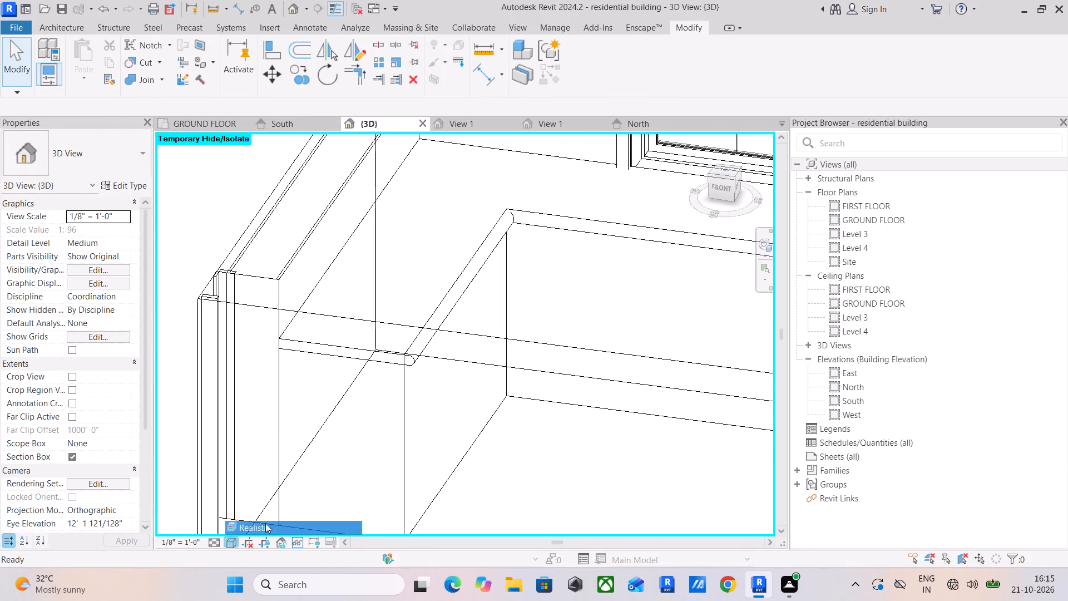
Examine the kitchen counter and its rounded slab edge from several angles, ending with the front view.
scroll(539, 430, "down", 1)
middle_click_drag(554, 426, 469, 413, "shift")
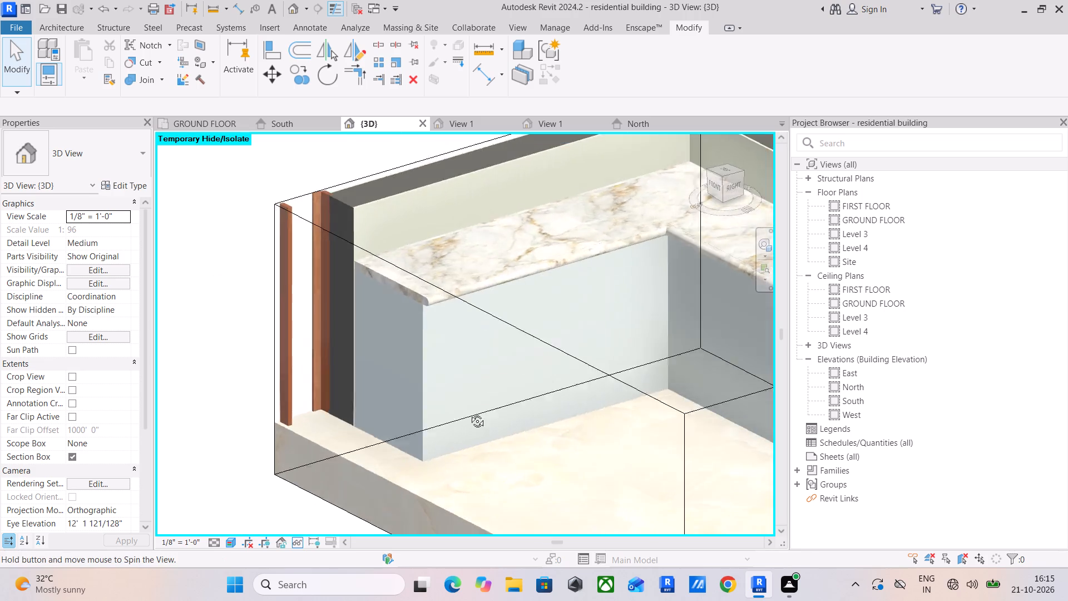
middle_click_drag(469, 413, 532, 383, "shift")
left_click(718, 181)
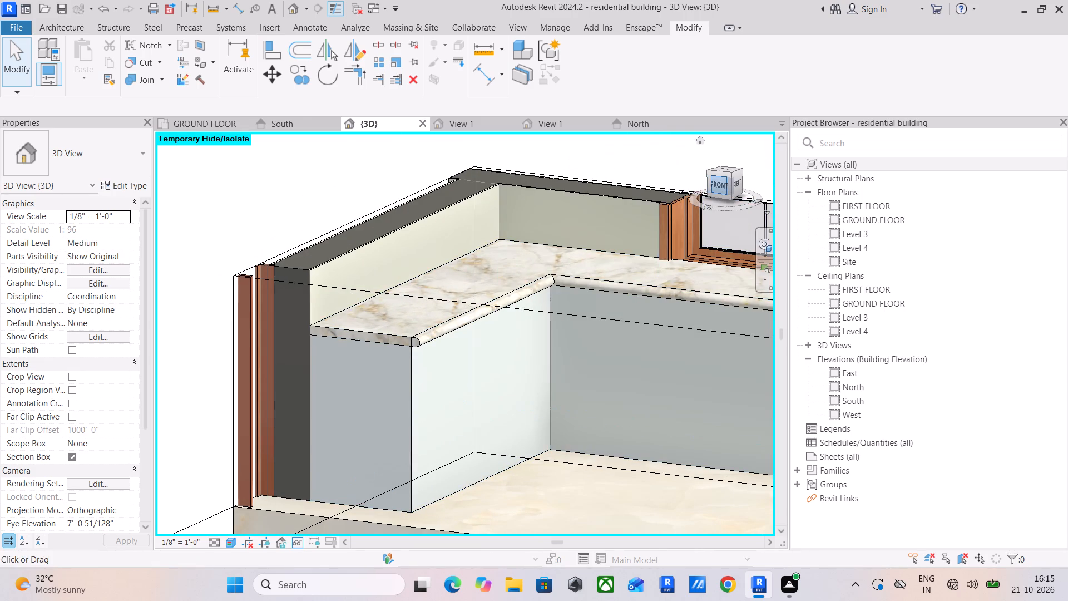
scroll(453, 294, "up", 9)
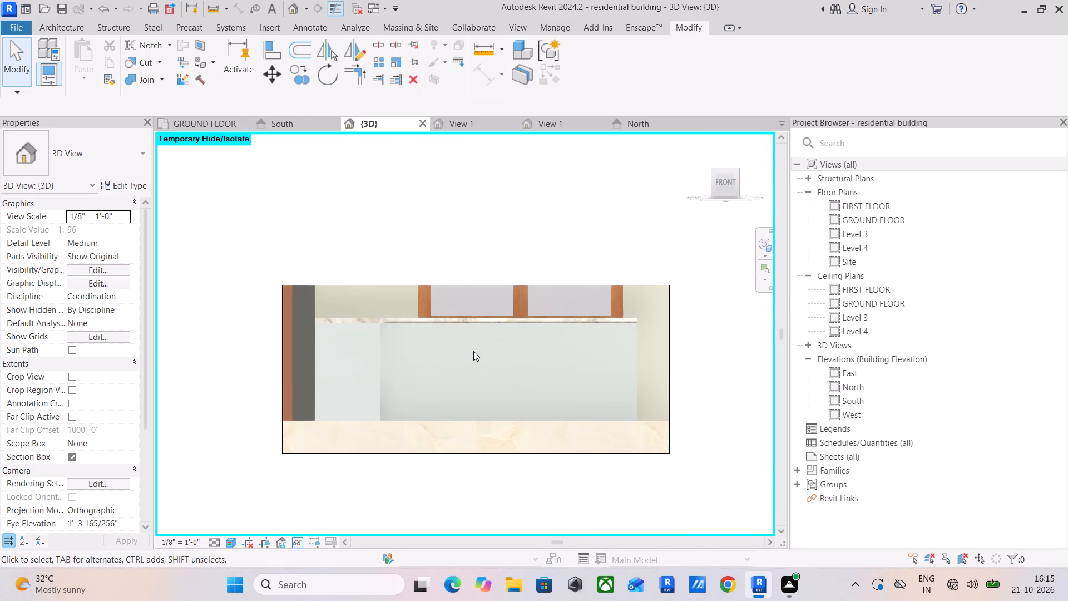
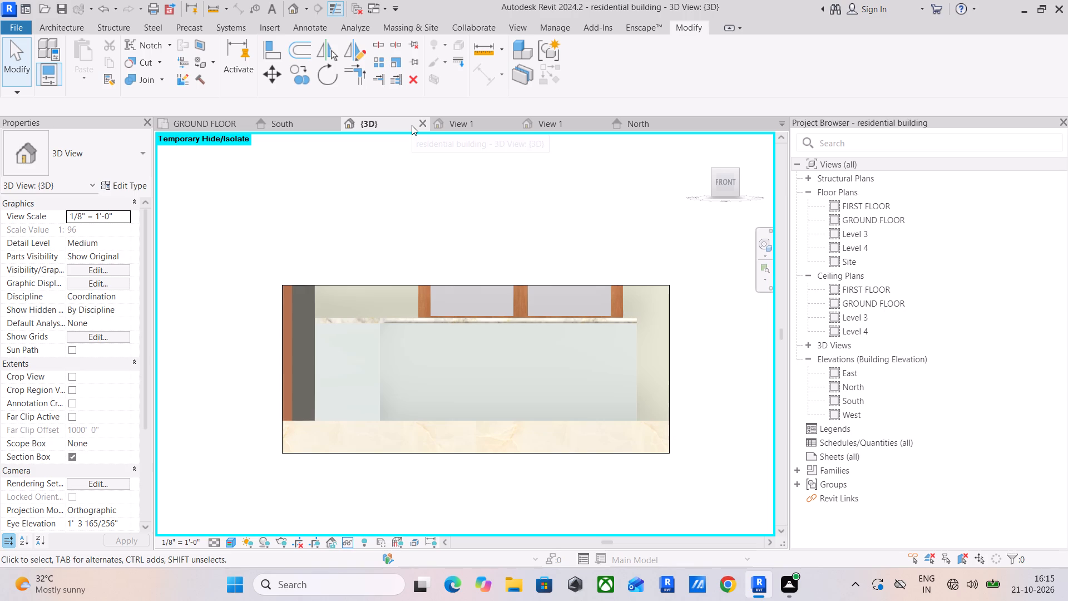
Open the kitchen counter's in-place model for editing.
left_click(55, 25)
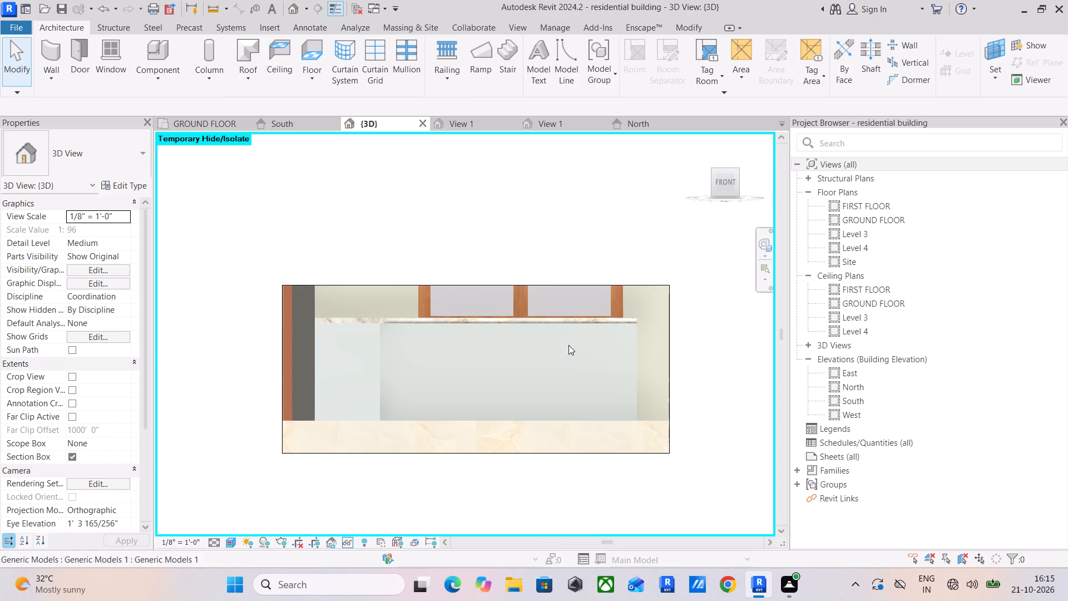
left_click(694, 29)
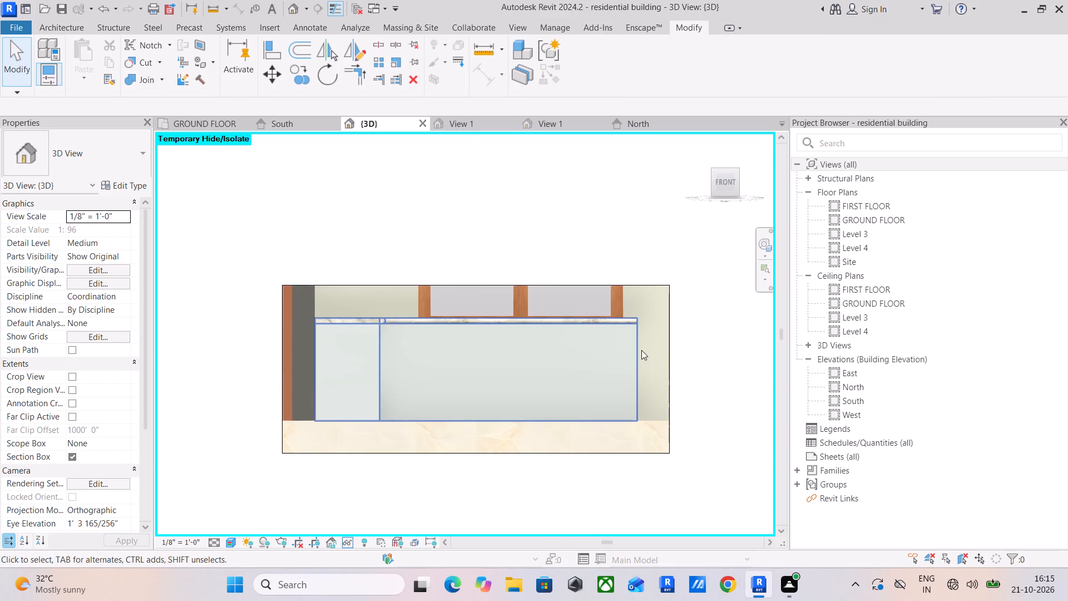
left_click(638, 353)
left_click(576, 67)
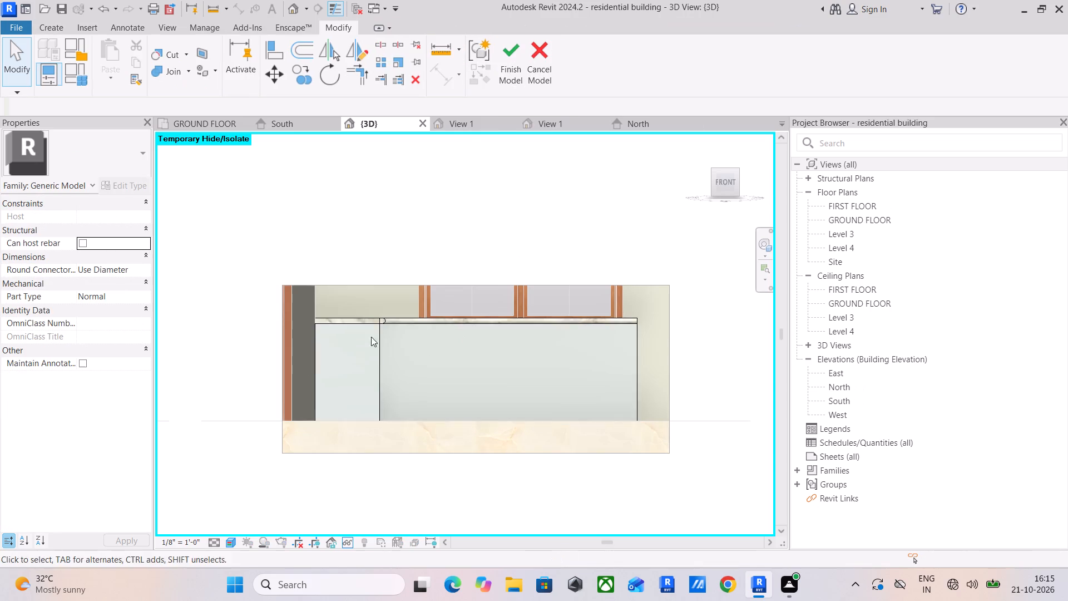
Start an extrusion on the longer counter run's front face and outline the face with a 7'-11" by 3'-0" rectangle.
left_click(55, 27)
left_click(113, 52)
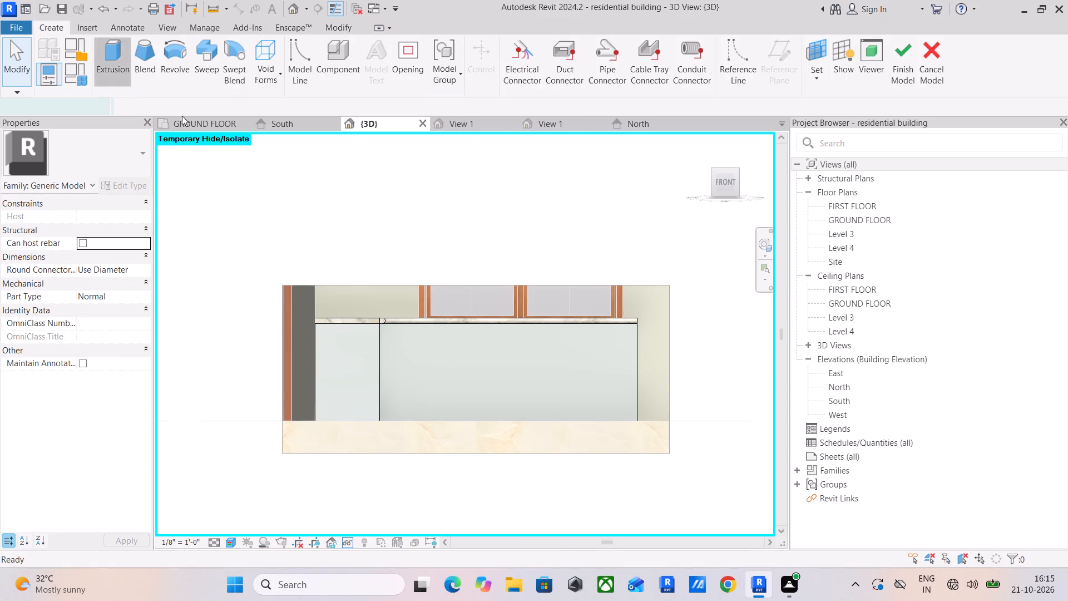
left_click(637, 71)
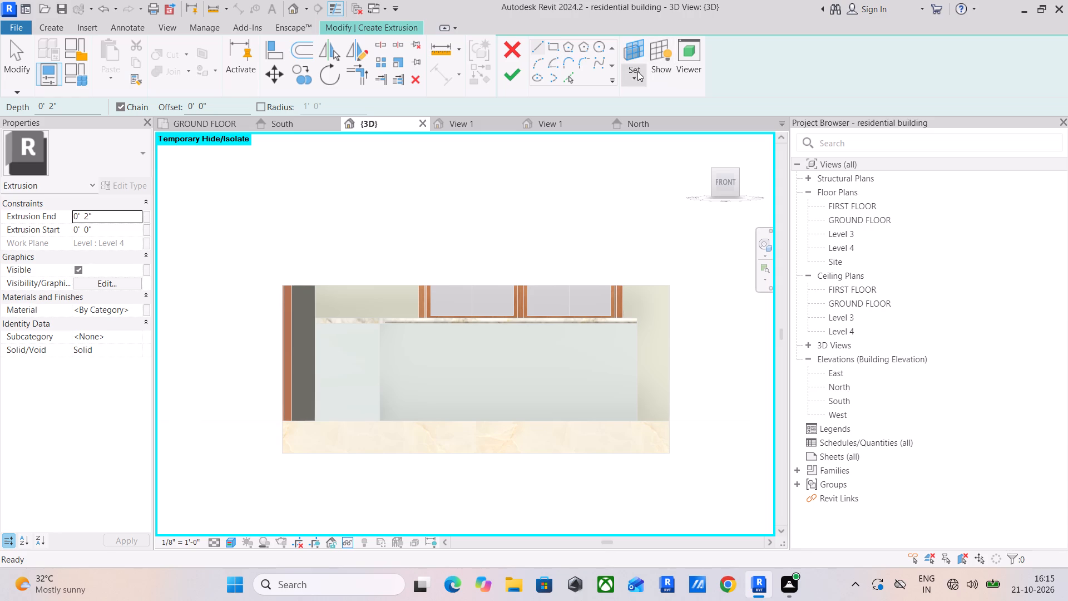
left_click(649, 125)
left_click(634, 354)
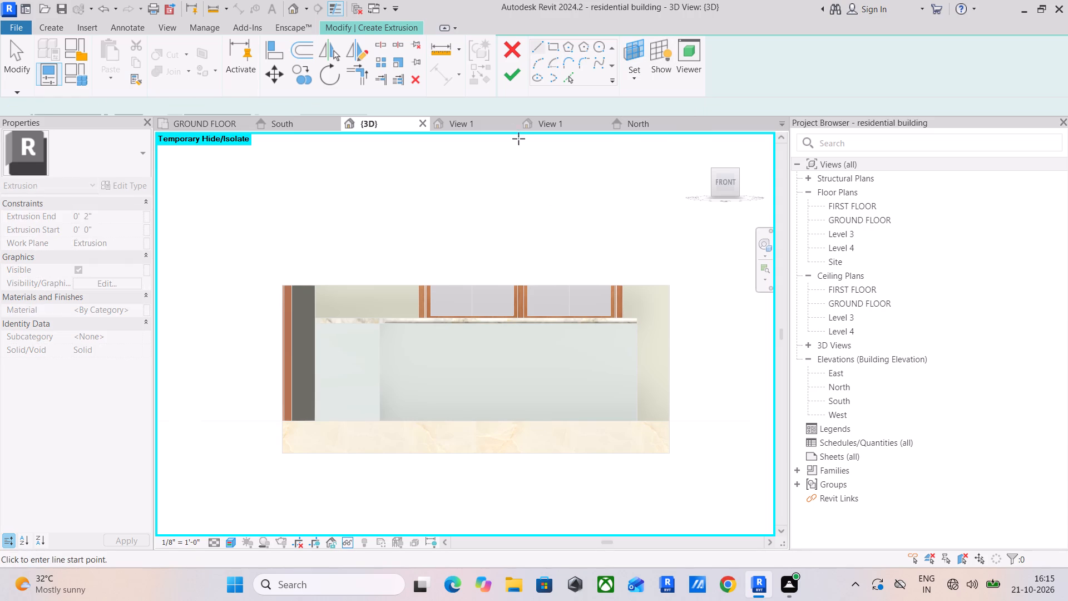
left_click(553, 46)
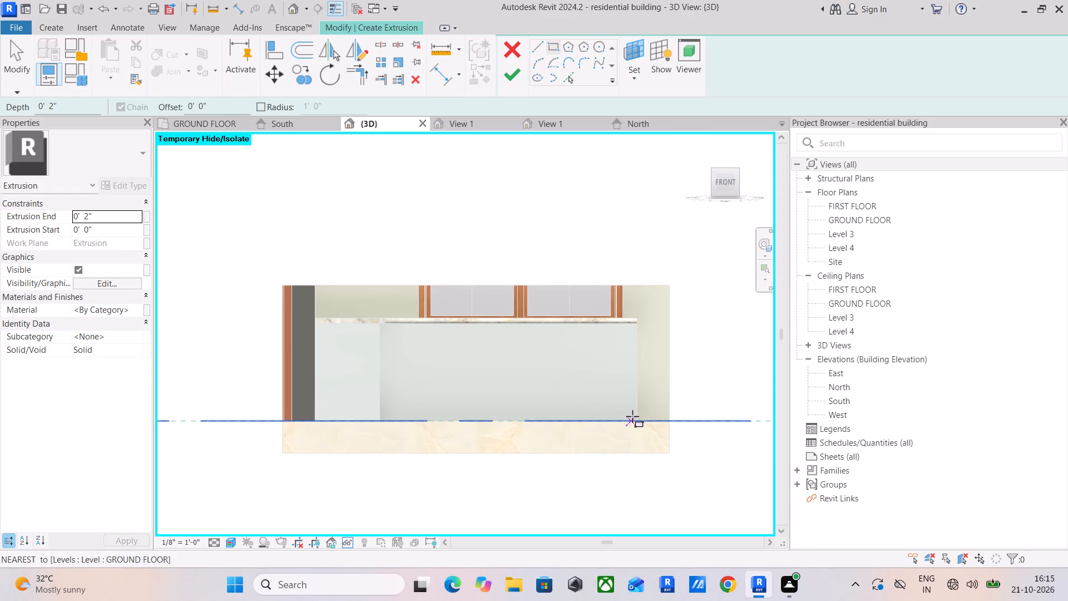
left_click(636, 418)
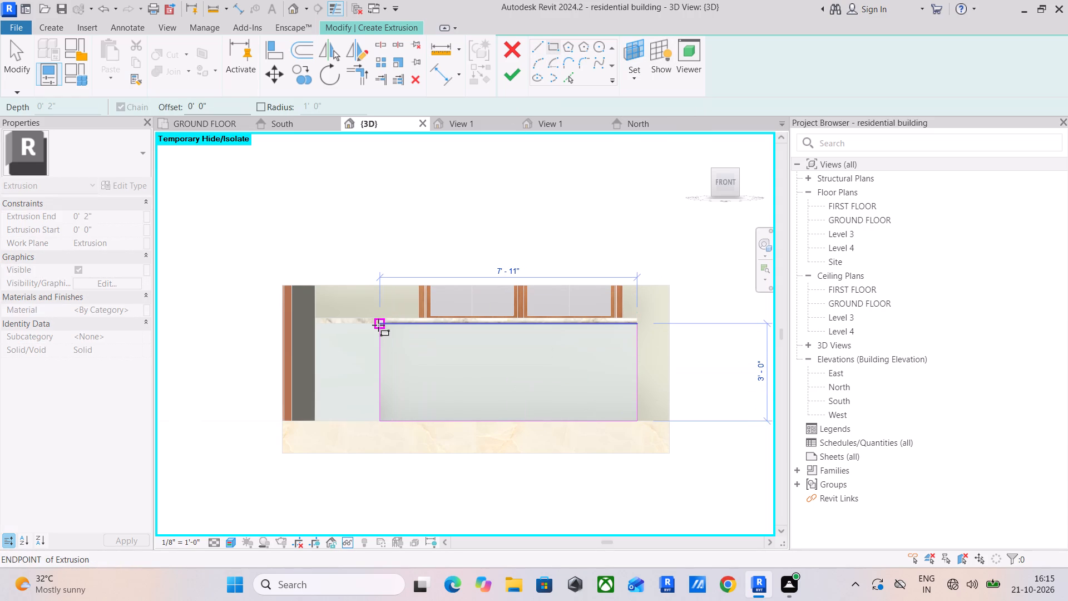
left_click(378, 325)
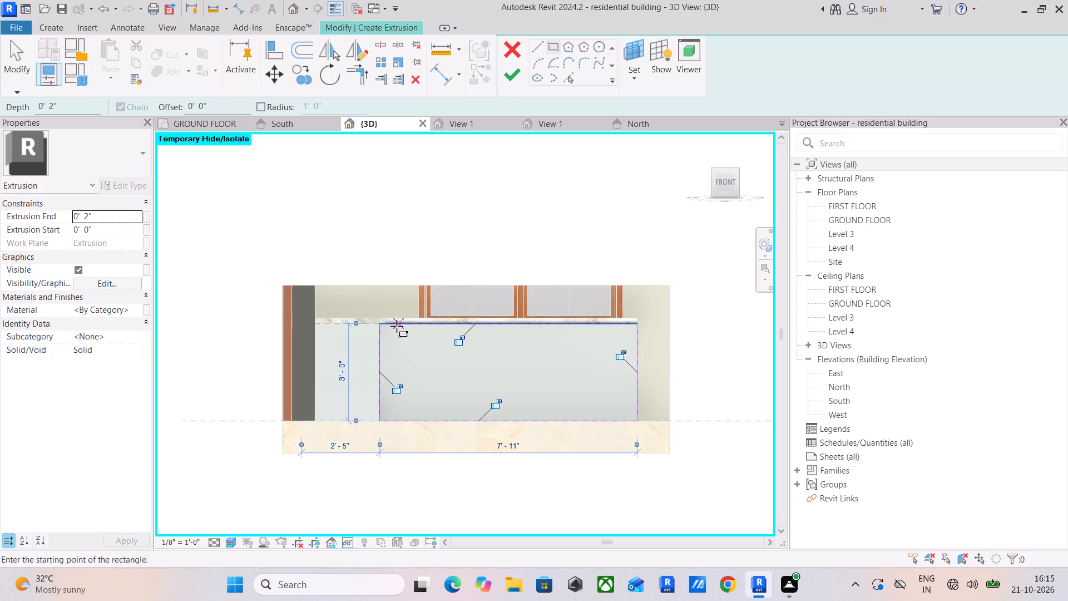
Add a second rectangle offset 1" inside the outline and finish the 2" deep frame extrusion.
scroll(389, 326, "up", 3)
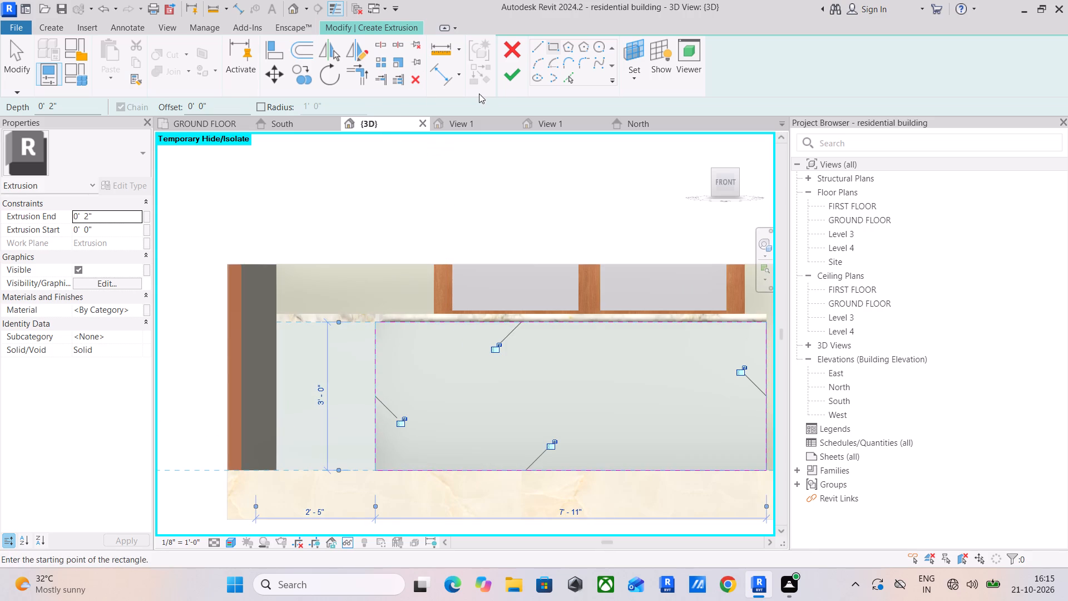
left_click_drag(217, 107, 183, 108)
type("1\"")
key("Return")
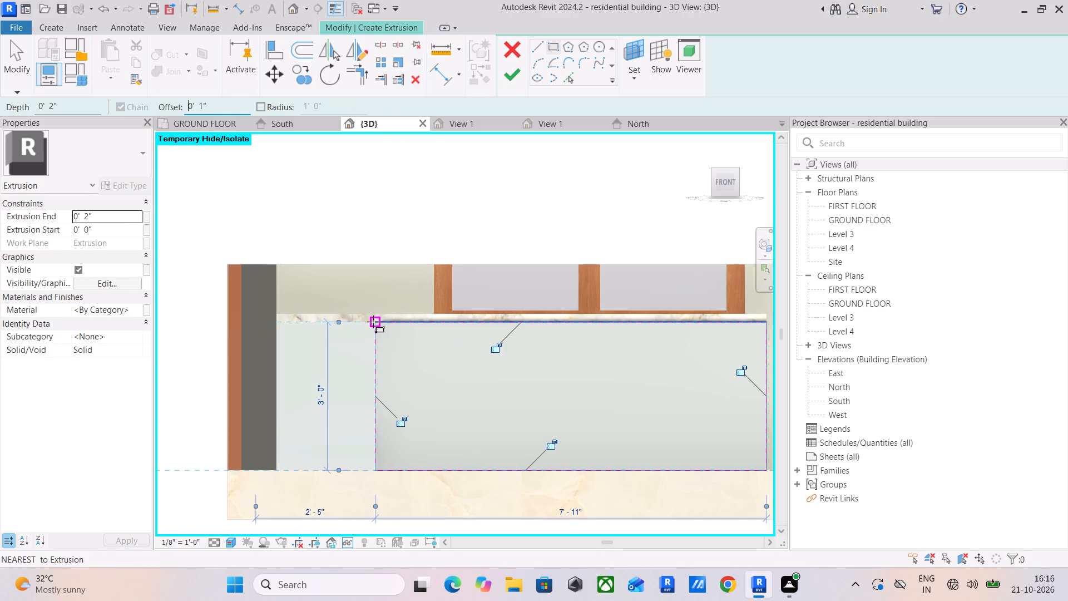
left_click_drag(377, 321, 382, 330)
key("space")
middle_click_drag(489, 407, 238, 348)
left_click(520, 411)
middle_click_drag(416, 375, 619, 376)
scroll(544, 375, "down", 2)
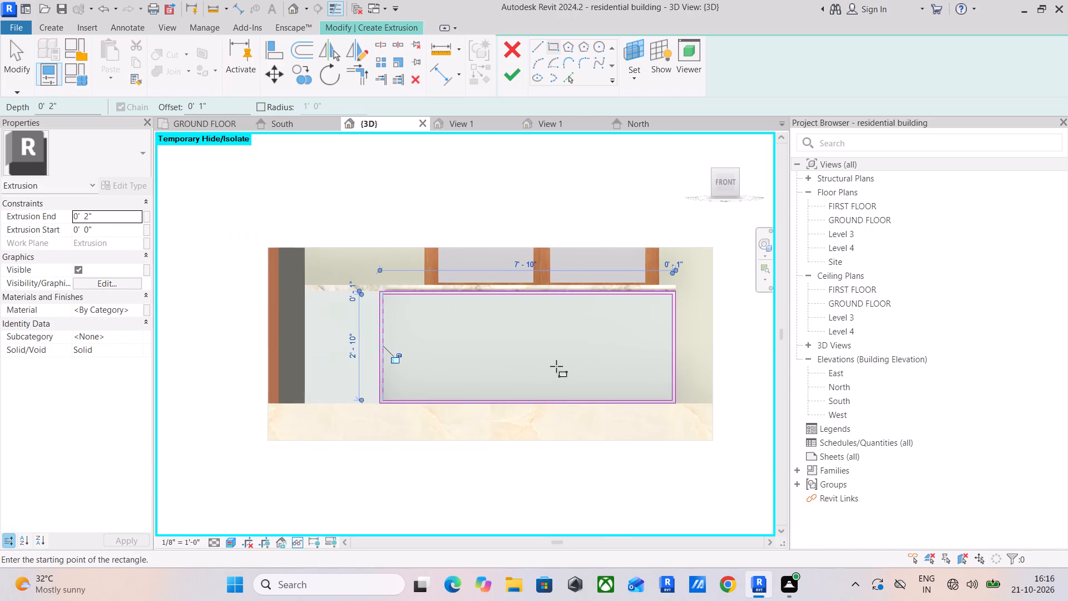
left_click(515, 73)
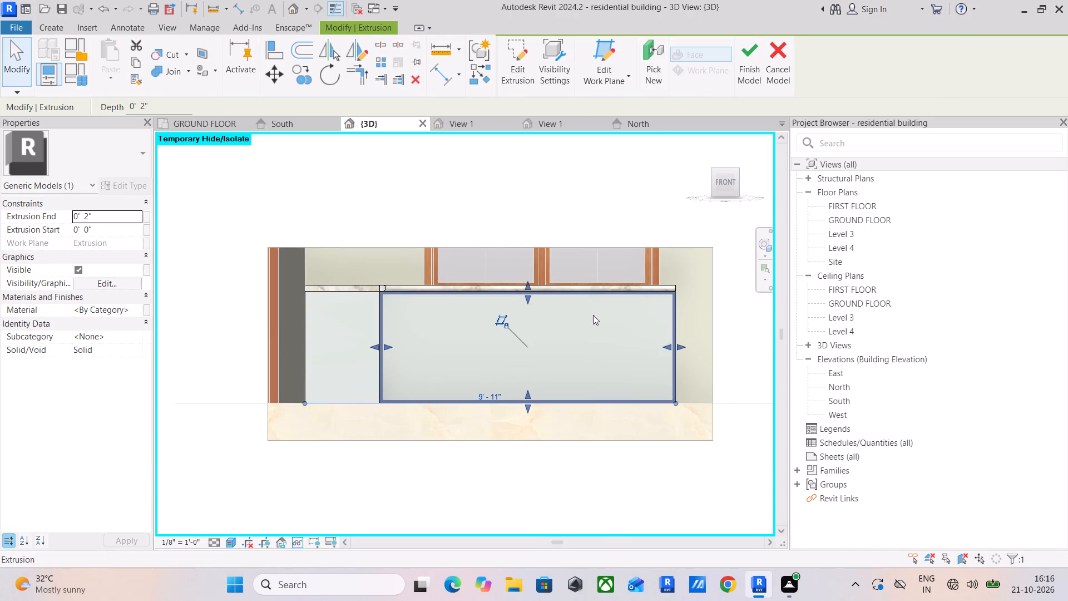
In Wireframe style, outline a new extrusion with a 5'-3" by 3'-0" rectangle on the shorter counter run's front face.
middle_click_drag(595, 324, 439, 359, "shift")
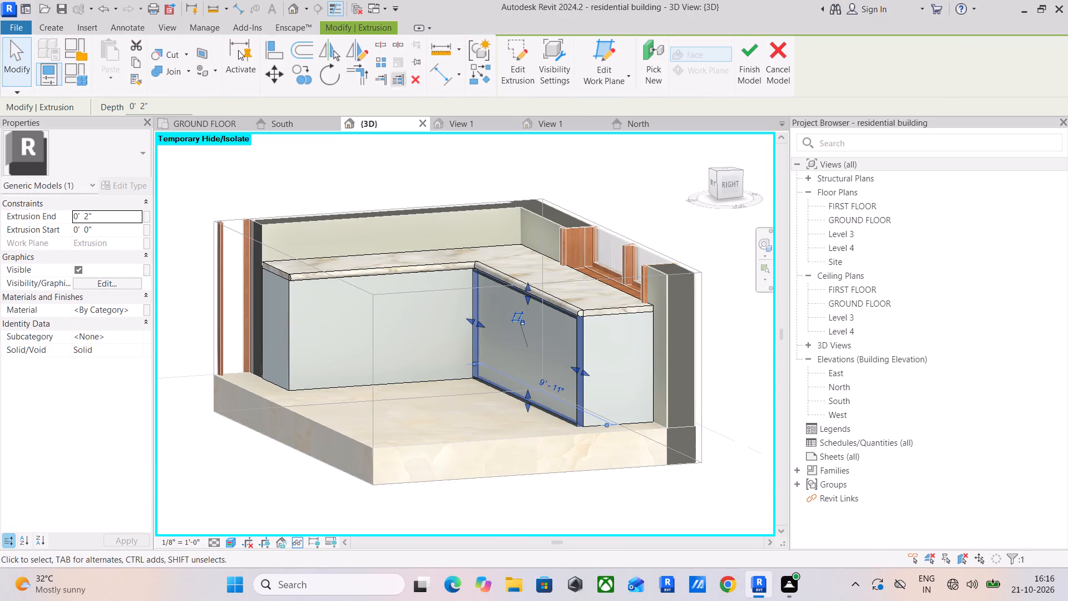
left_click(36, 24)
left_click(113, 60)
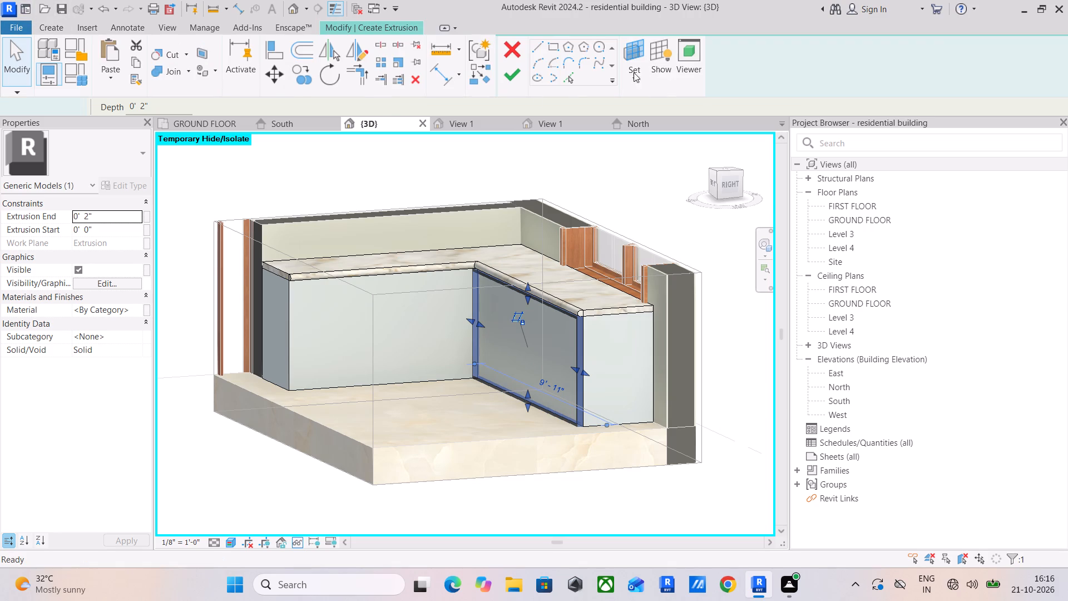
left_click(635, 85)
left_click(654, 132)
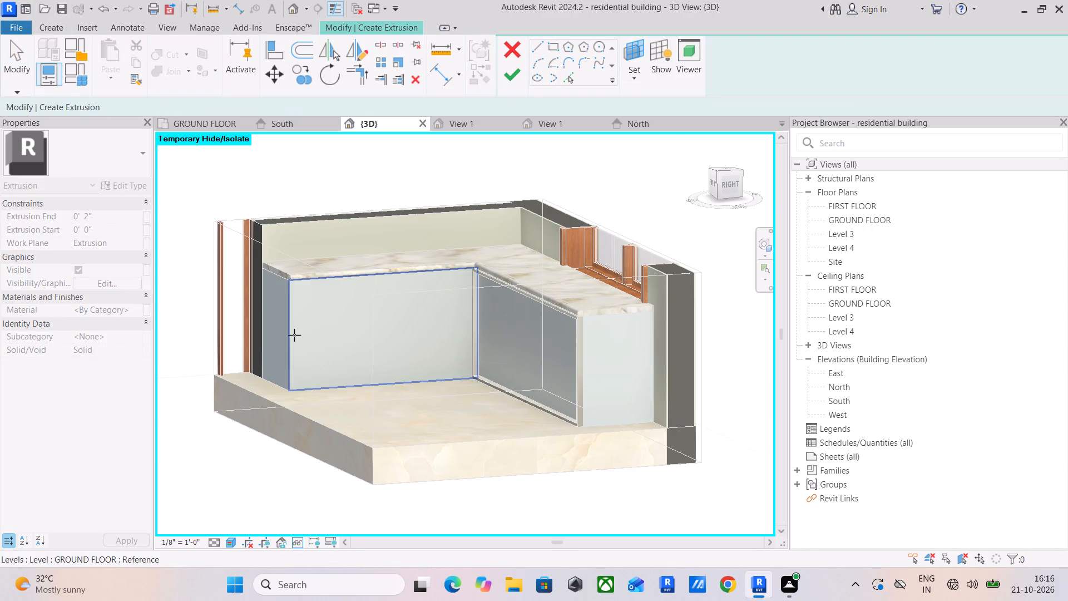
left_click(294, 335)
left_click(728, 186)
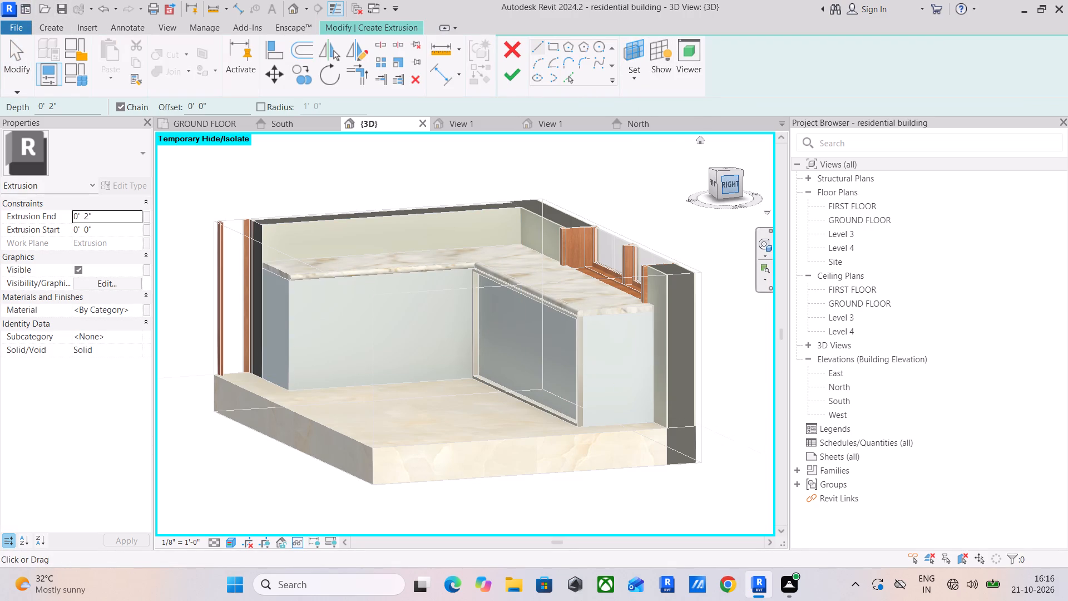
scroll(417, 327, "up", 9)
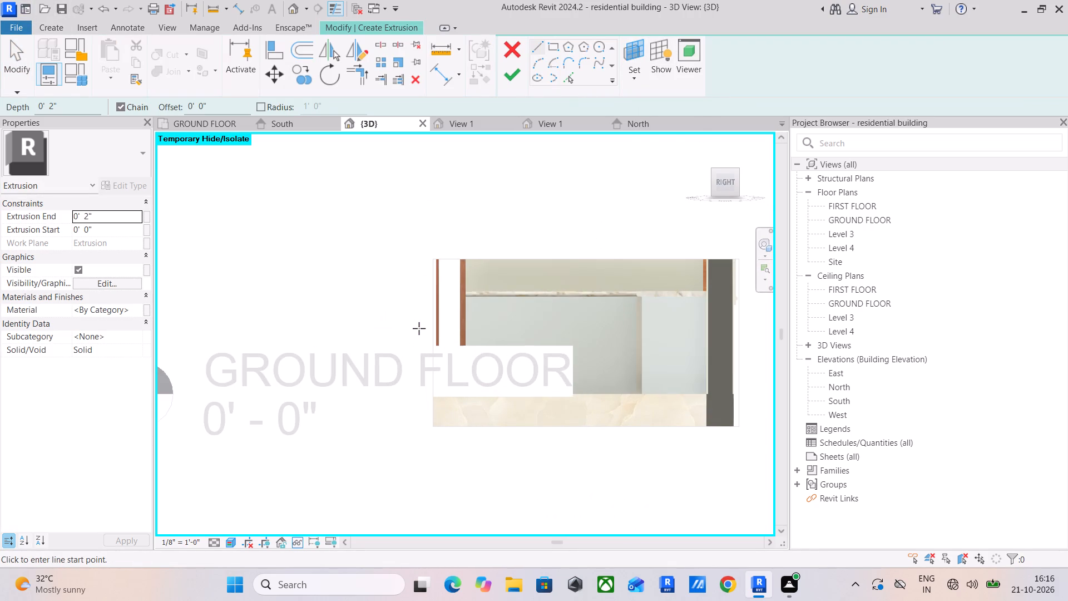
left_click(222, 544)
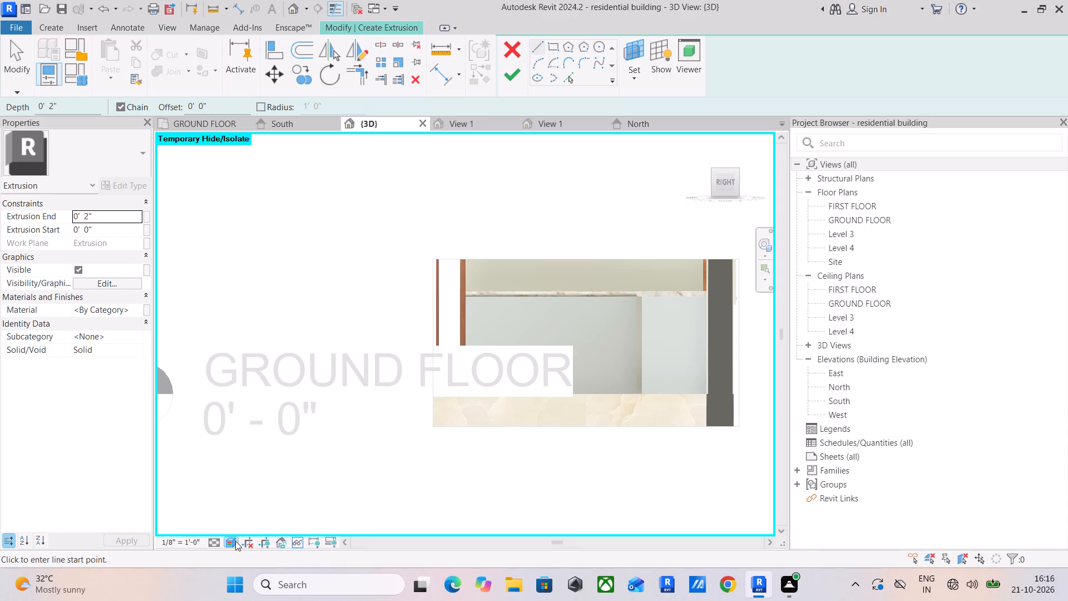
left_click(235, 541)
left_click(263, 471)
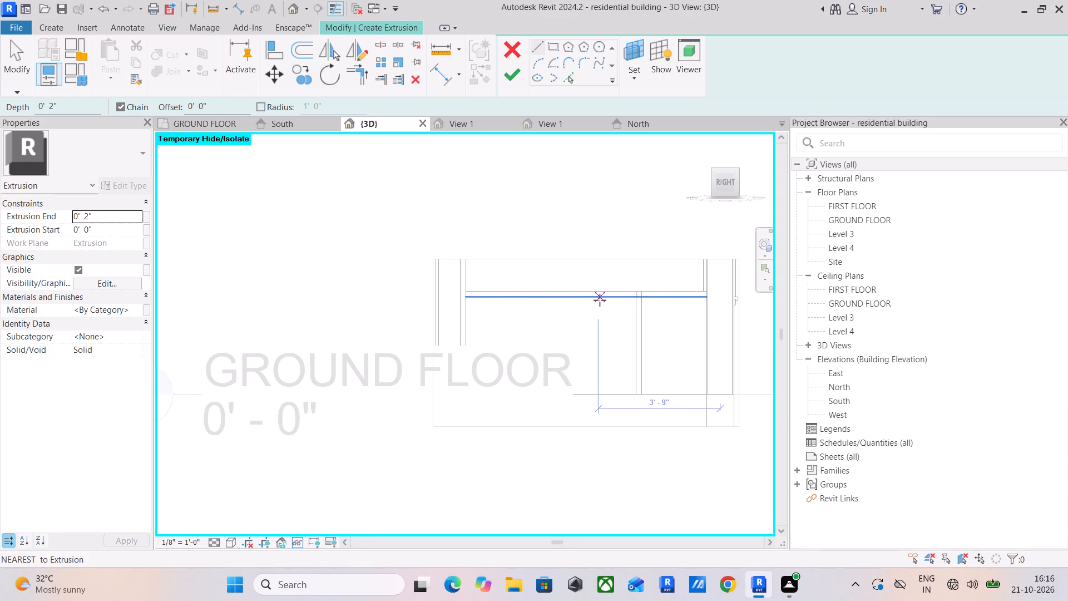
scroll(484, 306, "up", 3)
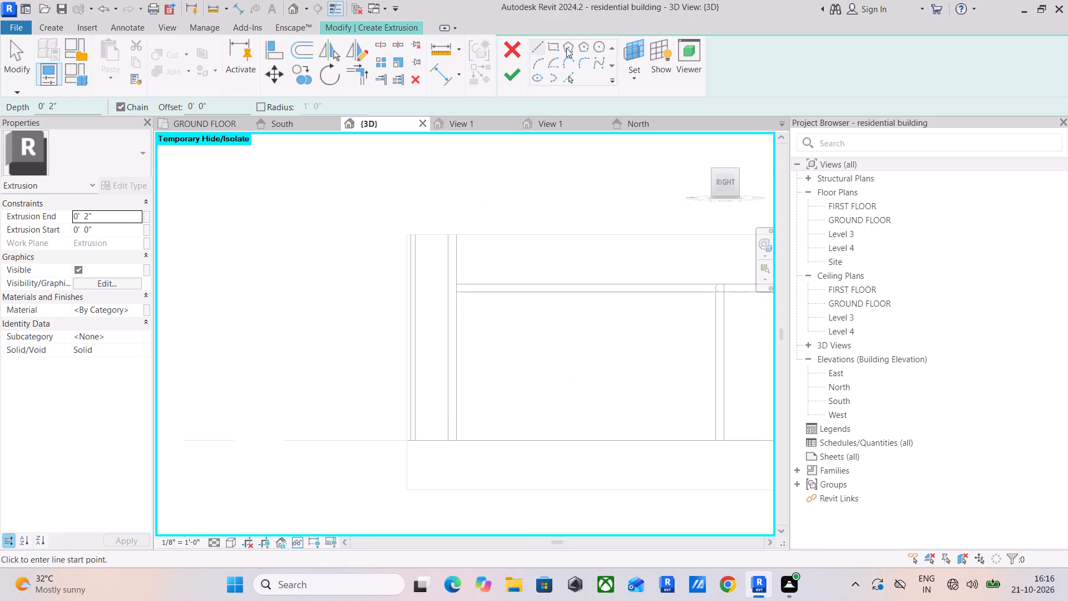
left_click(555, 48)
left_click(455, 295)
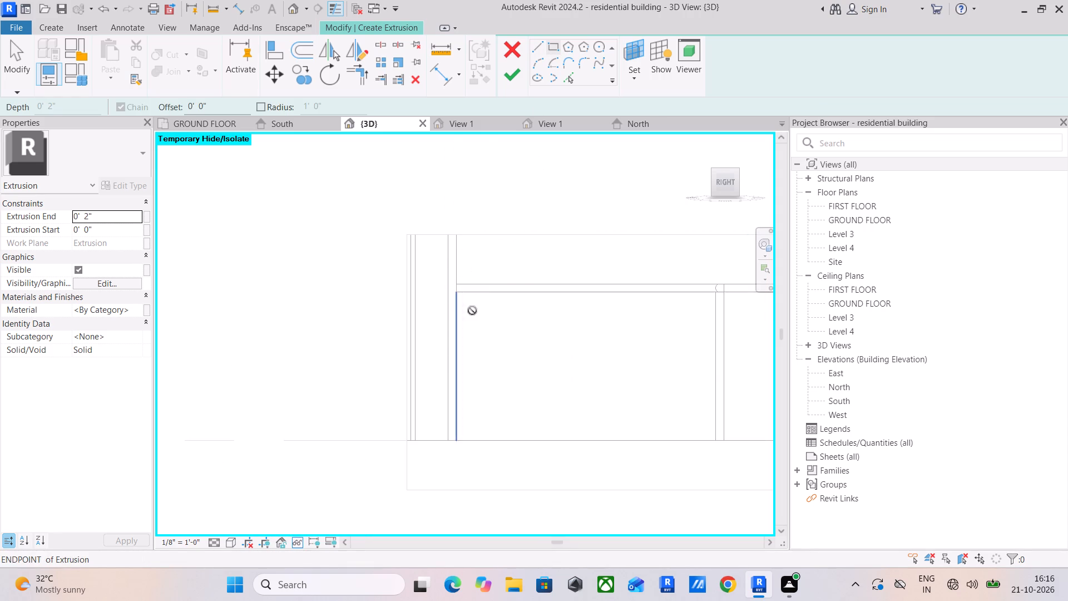
left_click(715, 439)
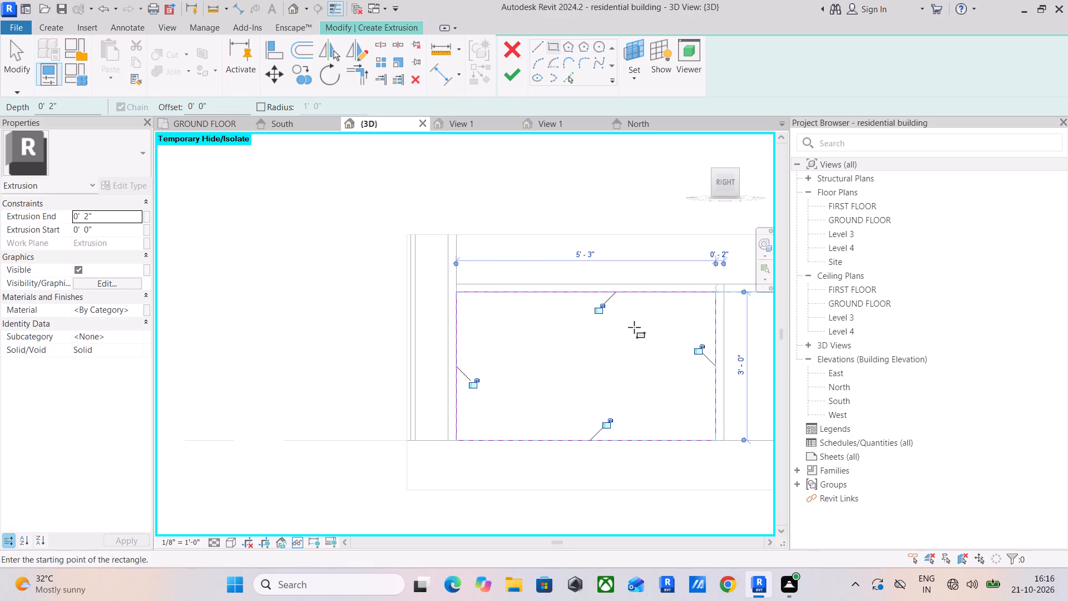
Add a rectangle offset 1" inside the shorter run's outline and finish the 2" deep frame extrusion.
left_click_drag(235, 107, 169, 107)
type("1\"")
key("Return")
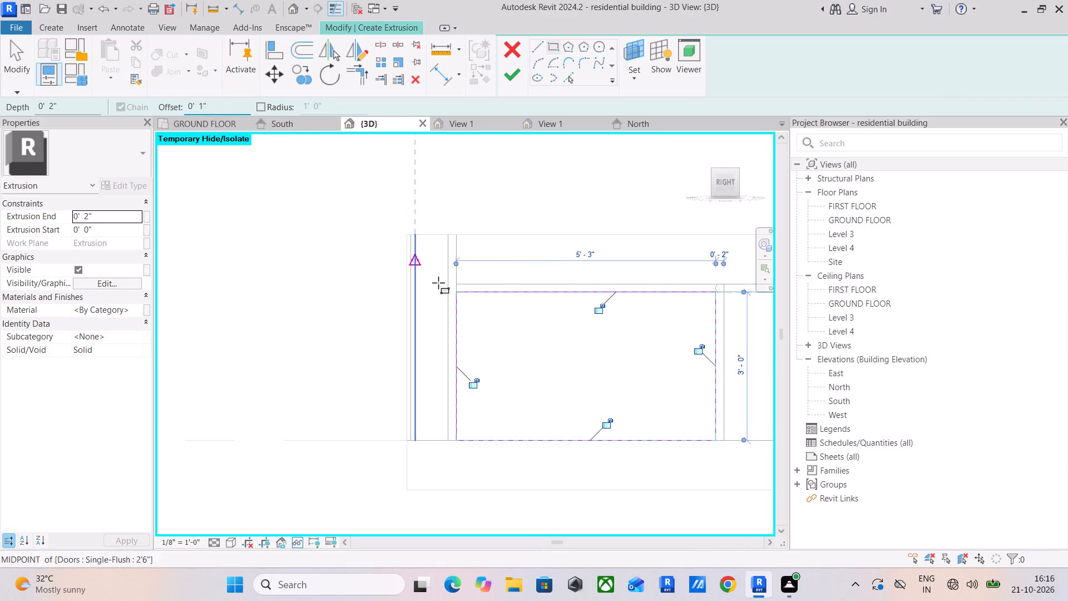
left_click_drag(452, 295, 457, 300)
key("space")
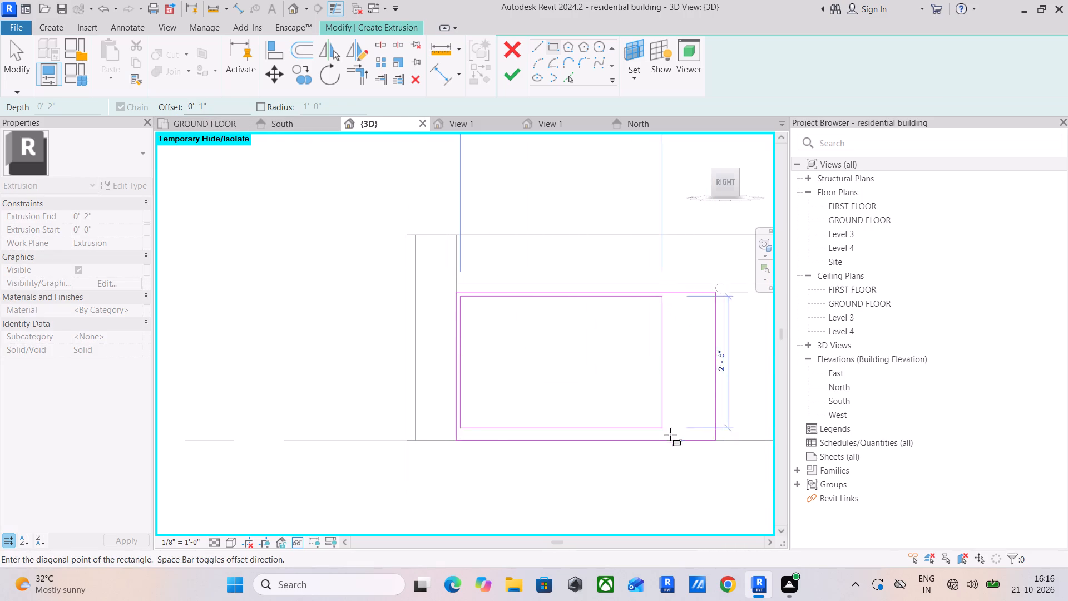
left_click(717, 440)
key("Escape")
key("Escape")
key("Escape")
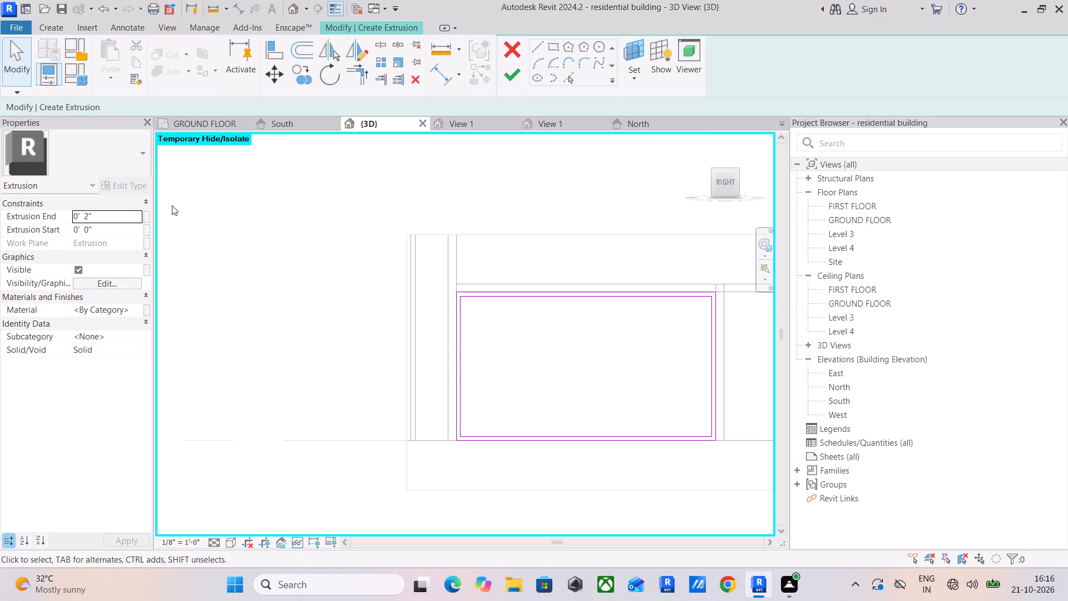
left_click(509, 77)
Edit the shorter run's frame extrusion and sketch two vertical divider lines from the inner rectangle's top edge to its bottom edge.
scroll(461, 283, "down", 3)
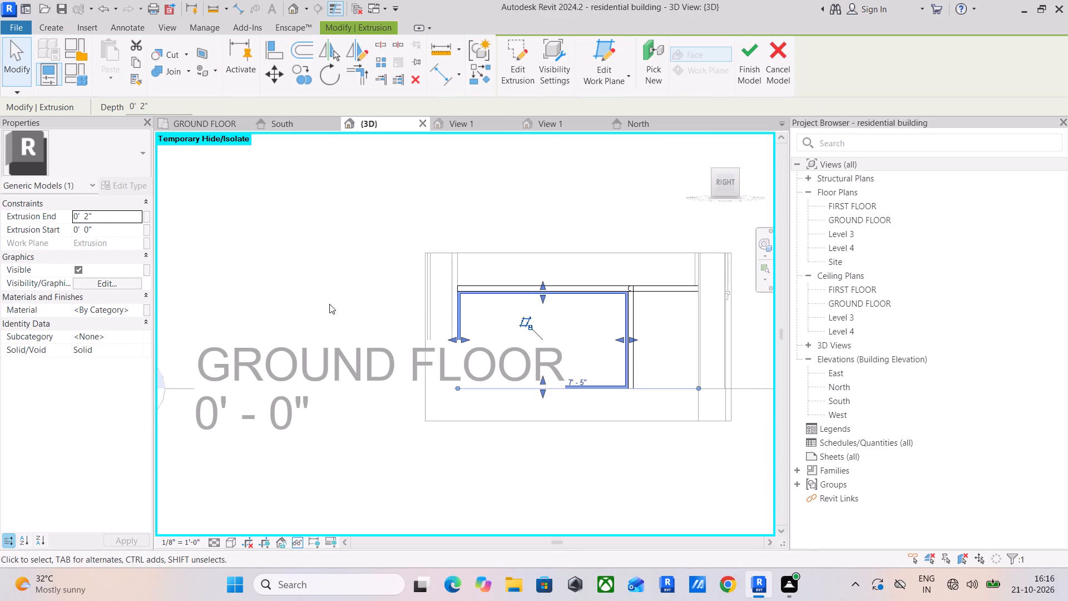
middle_click_drag(320, 306, 357, 342, "shift")
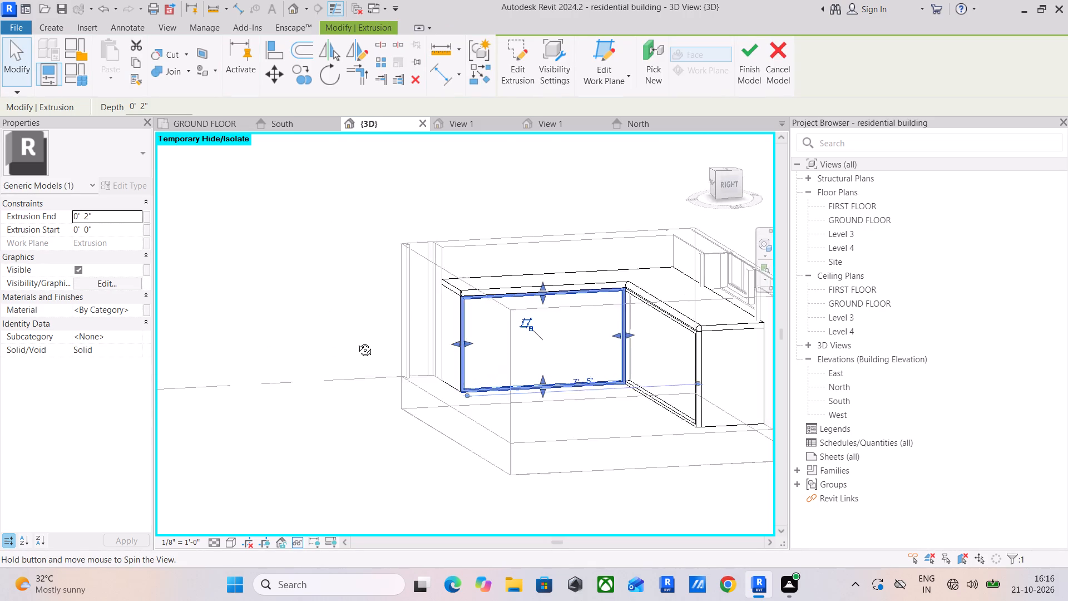
middle_click_drag(357, 342, 325, 339, "shift")
left_click(725, 186)
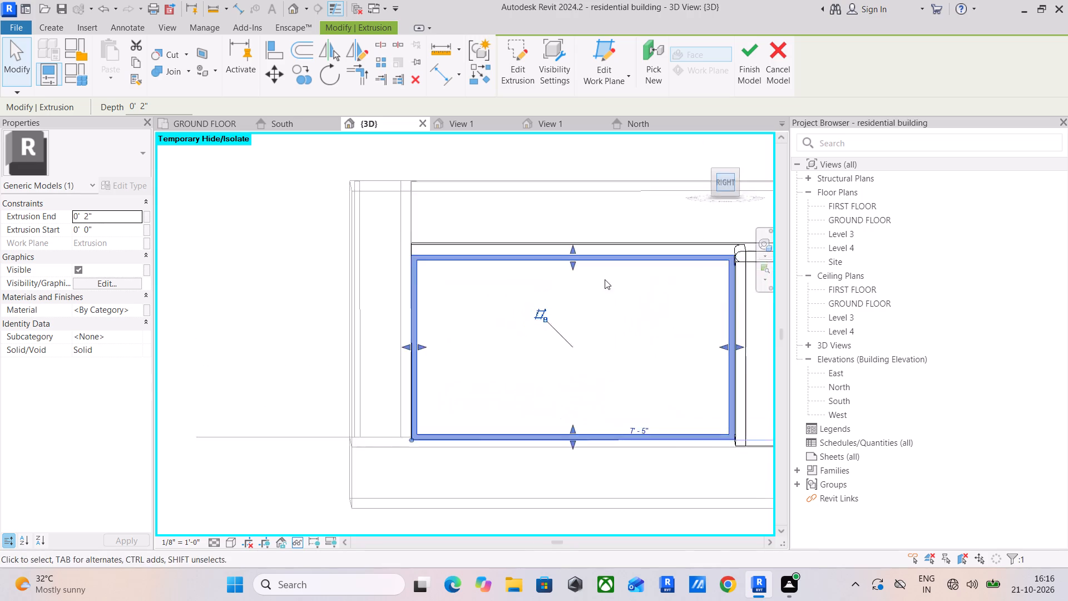
left_click(517, 68)
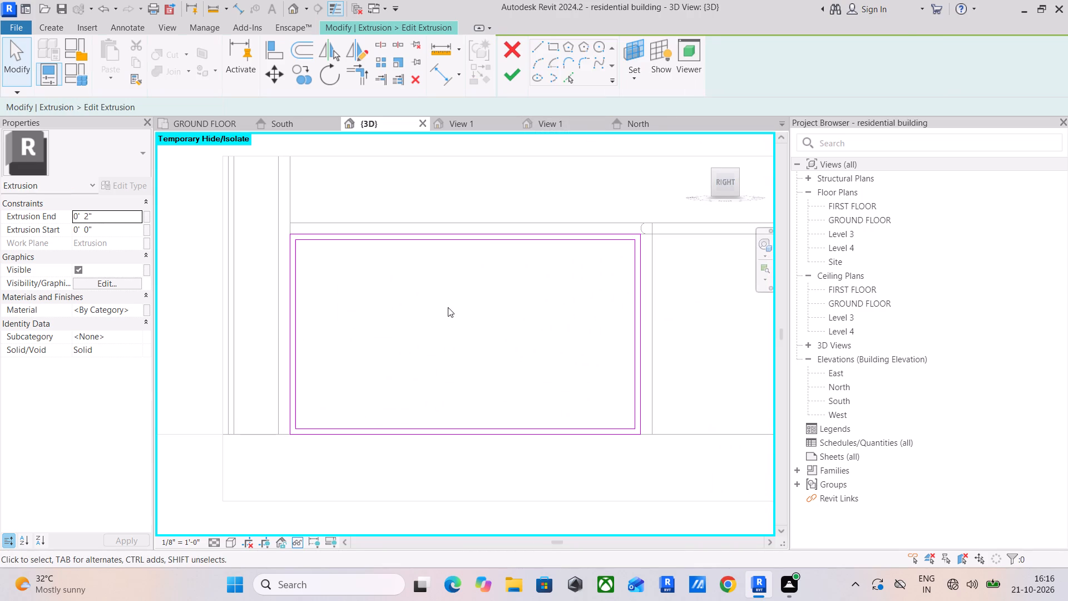
left_click(536, 48)
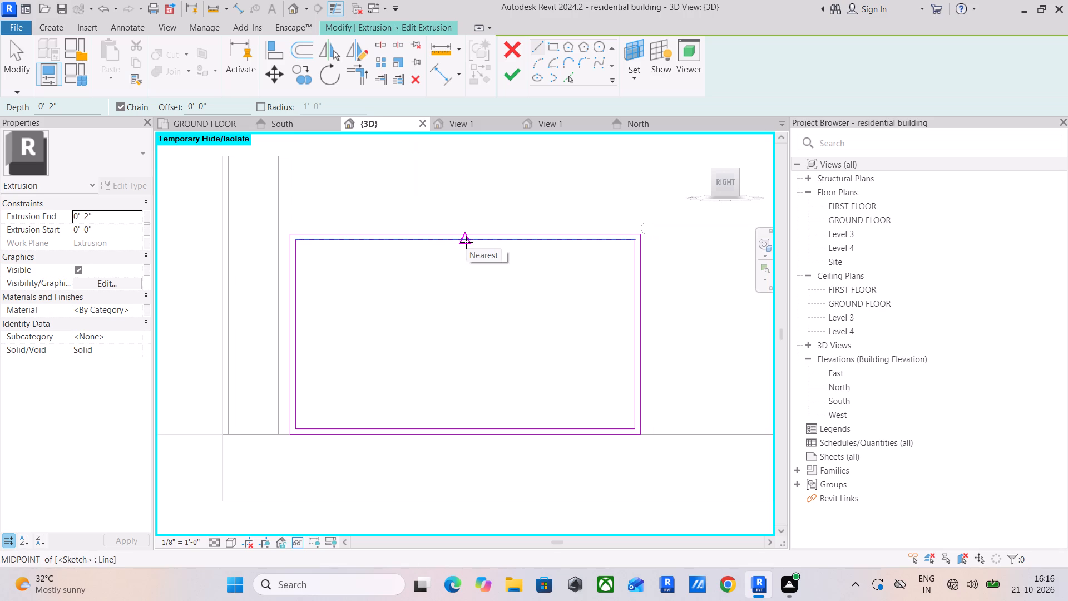
left_click(389, 243)
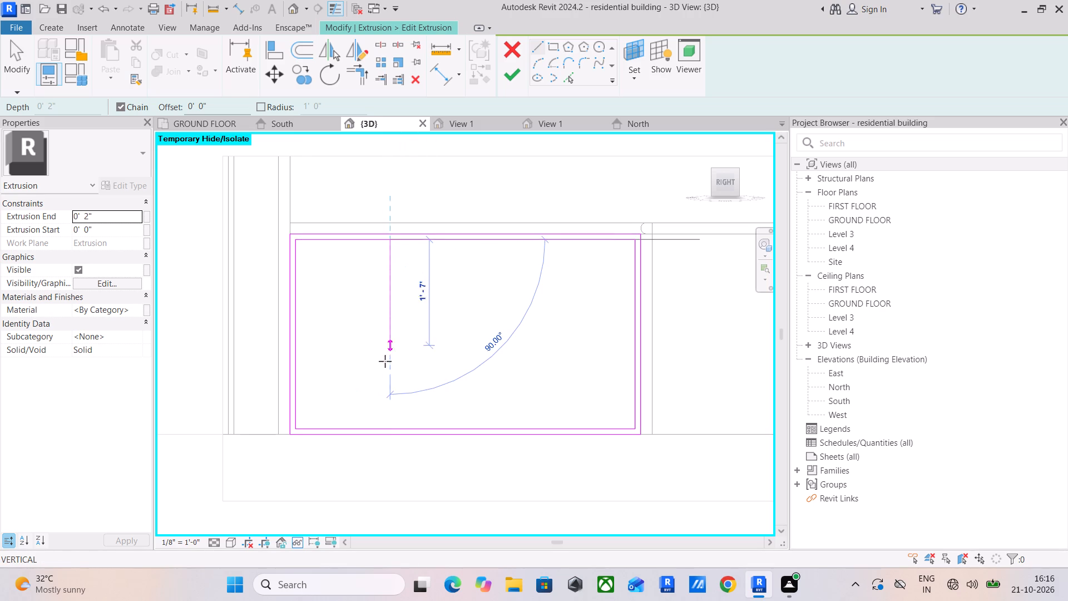
left_click(388, 426)
key("Escape")
left_click(510, 239)
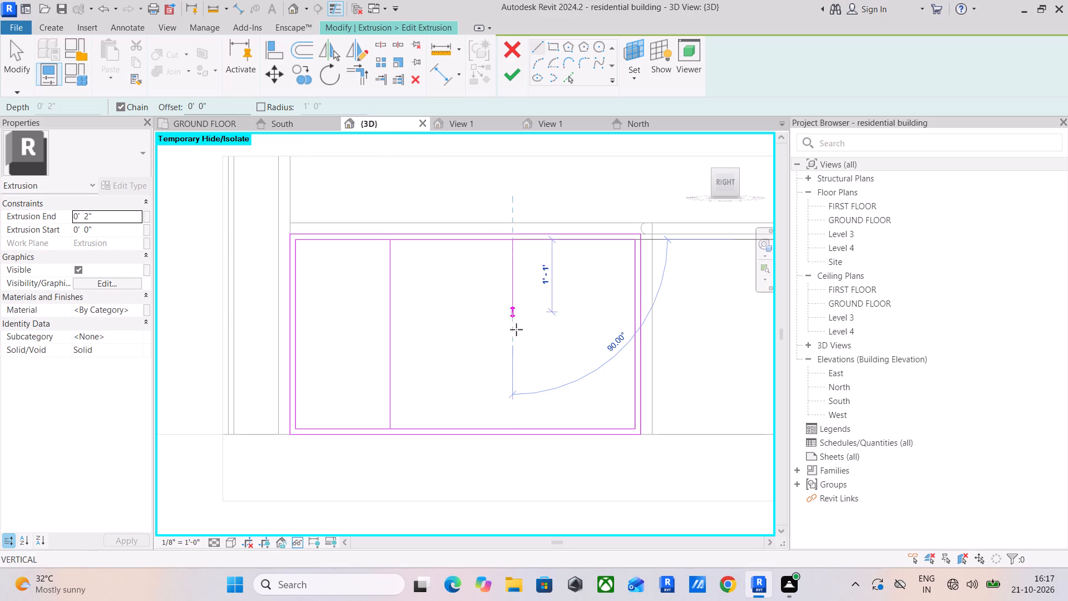
left_click(518, 425)
key("Escape")
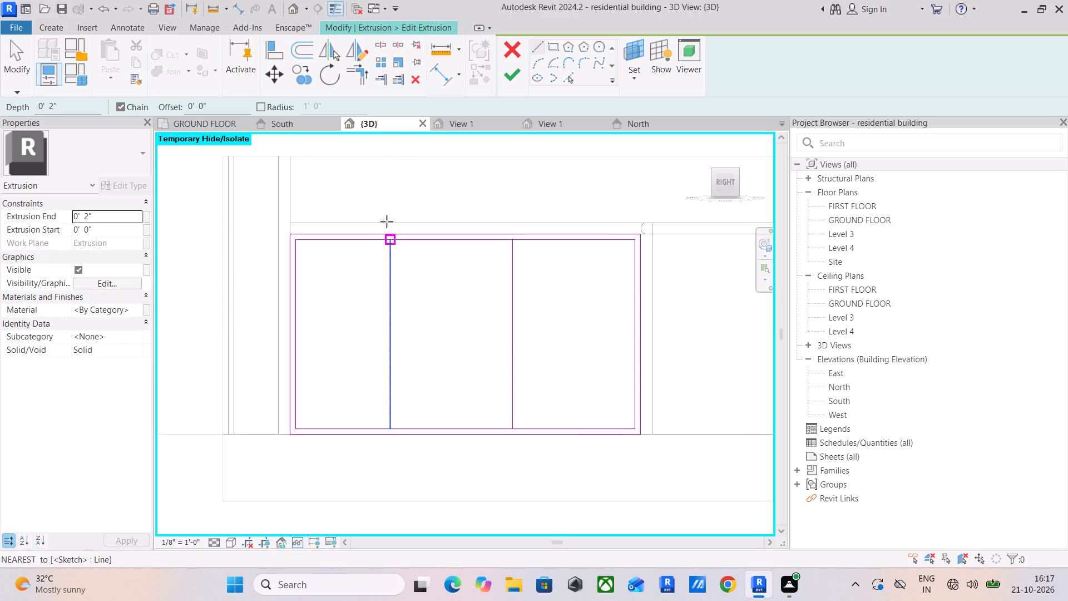
Place an aligned dimension string across the inner side edges and both divider lines, and set its segments equal (EQ).
left_click(446, 72)
left_click(300, 293)
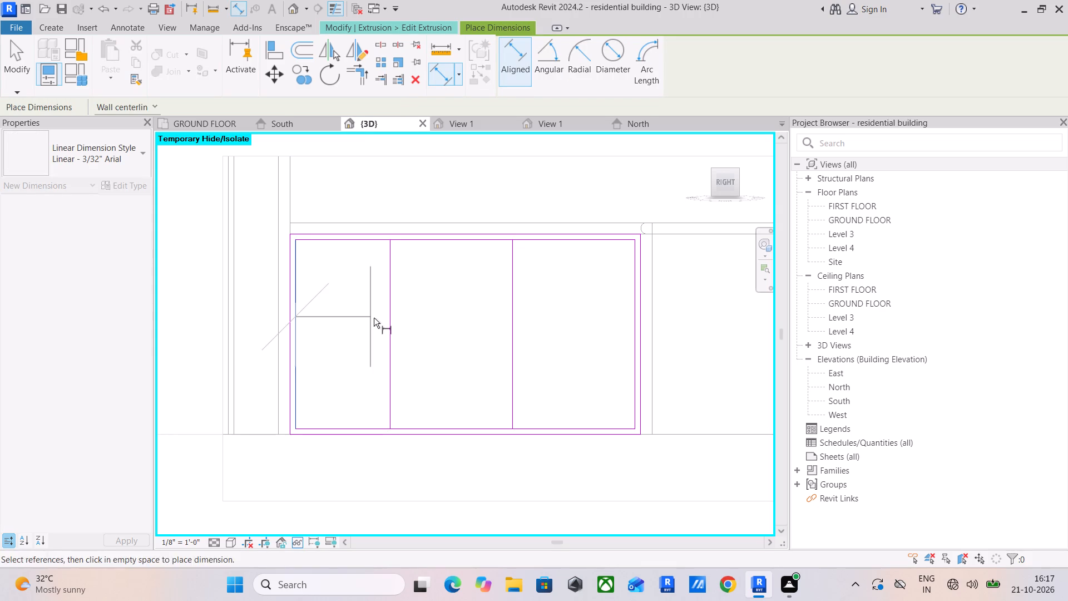
left_click(389, 307)
left_click_drag(511, 292, 514, 299)
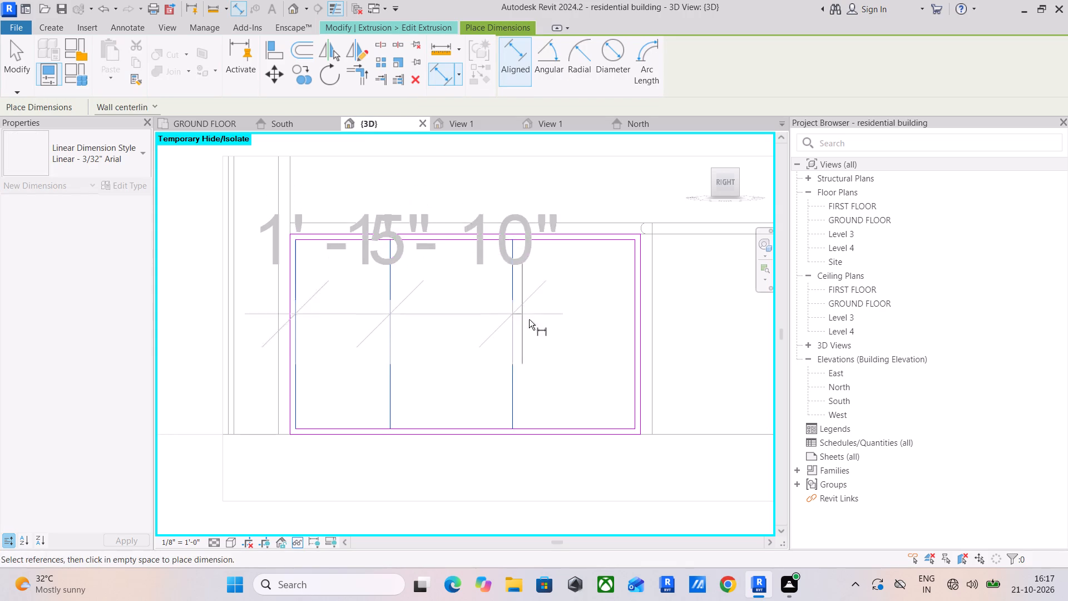
left_click(631, 309)
left_click(563, 172)
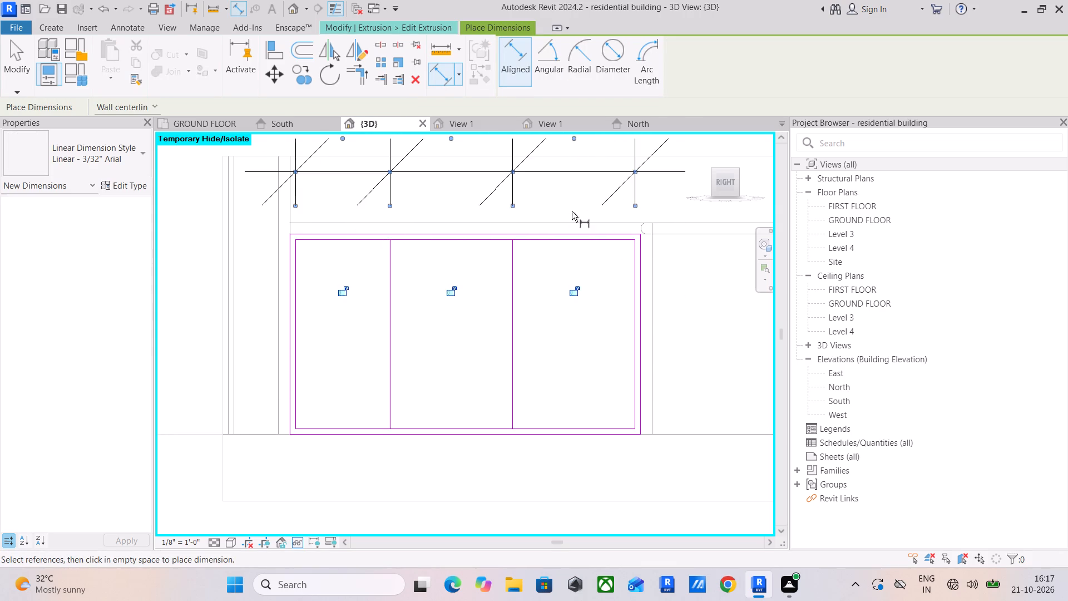
middle_click_drag(576, 228, 578, 431)
scroll(456, 376, "down", 3)
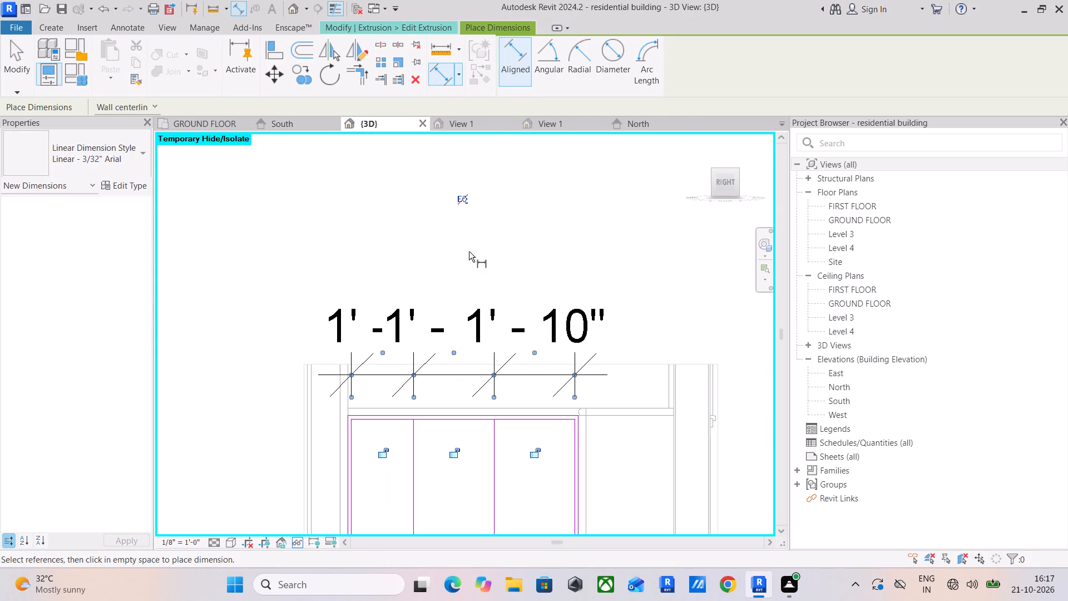
left_click(462, 200)
middle_click_drag(467, 336, 526, 211)
key("Escape")
key("Escape")
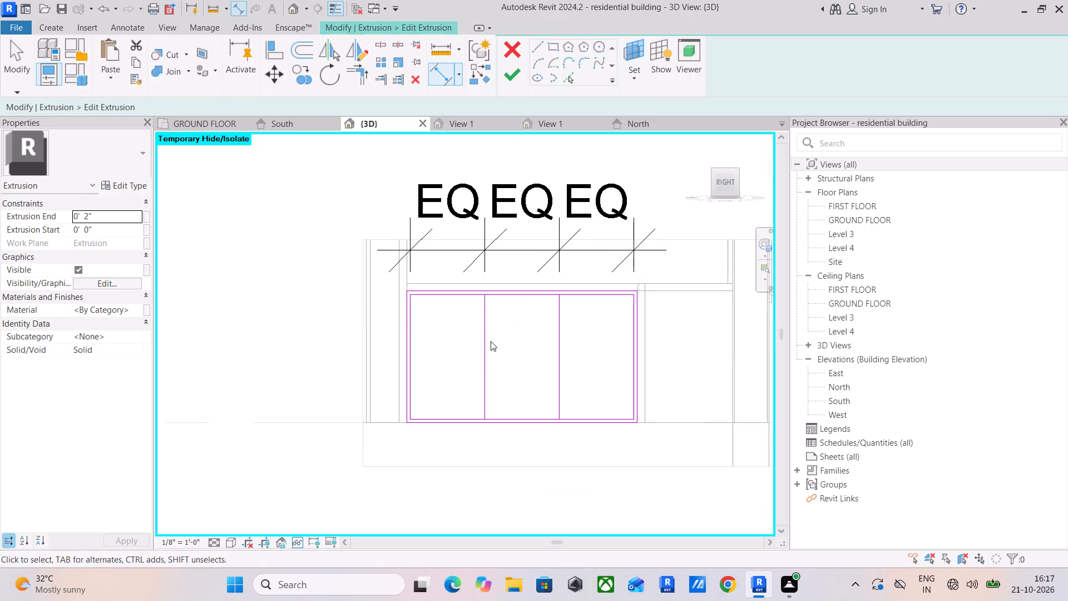
key("Escape")
key("Escape")
Offset copies of both divider lines by 1/2" to each side.
left_click(293, 52)
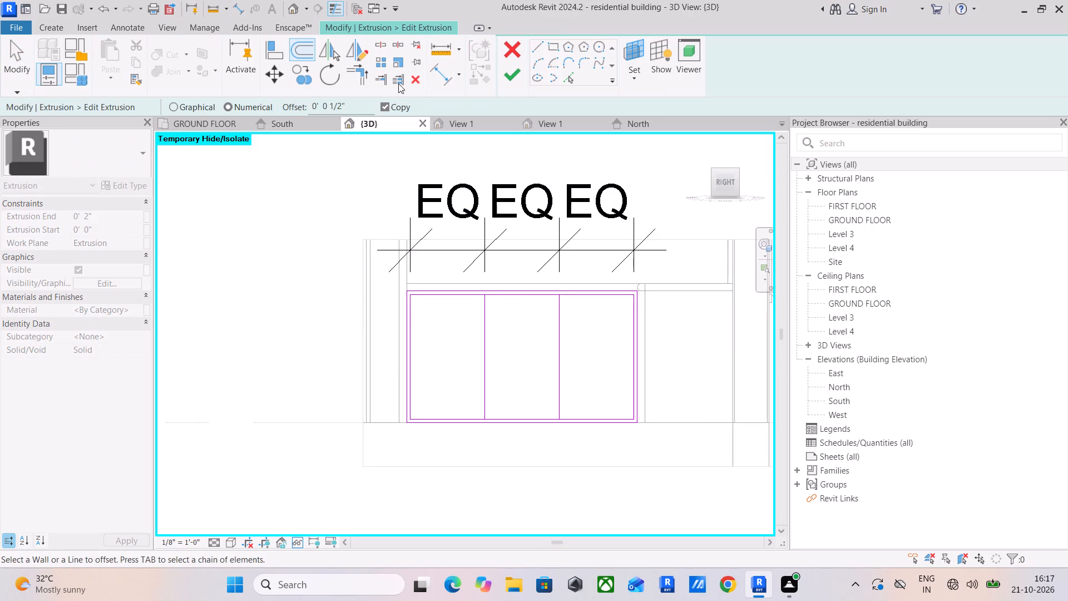
scroll(488, 334, "up", 10)
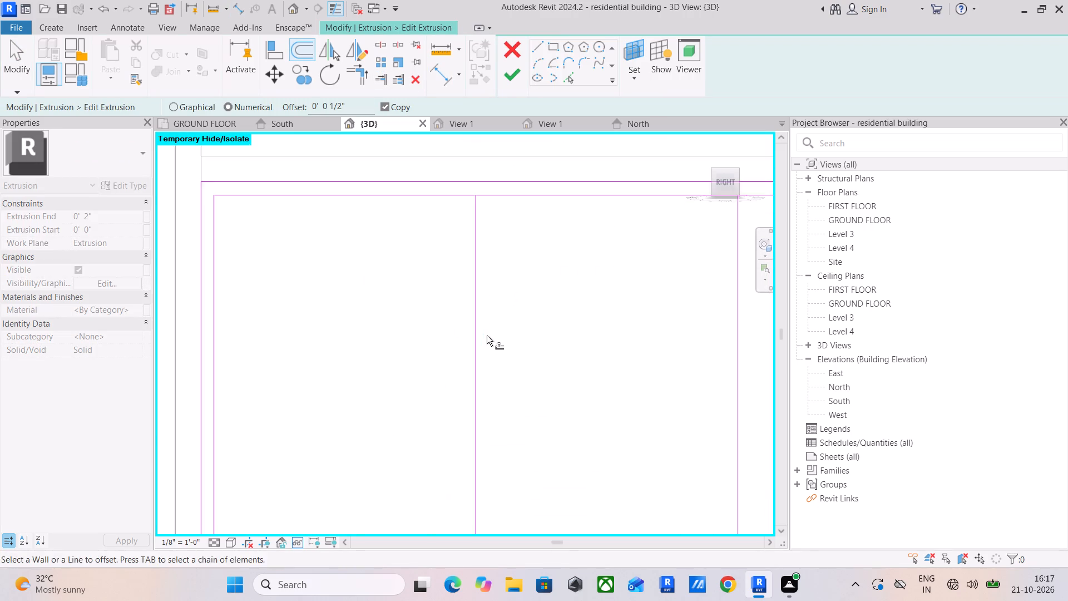
scroll(487, 336, "up", 1)
left_click(477, 348)
left_click(472, 354)
scroll(586, 346, "down", 1)
middle_click_drag(309, 347, 231, 354)
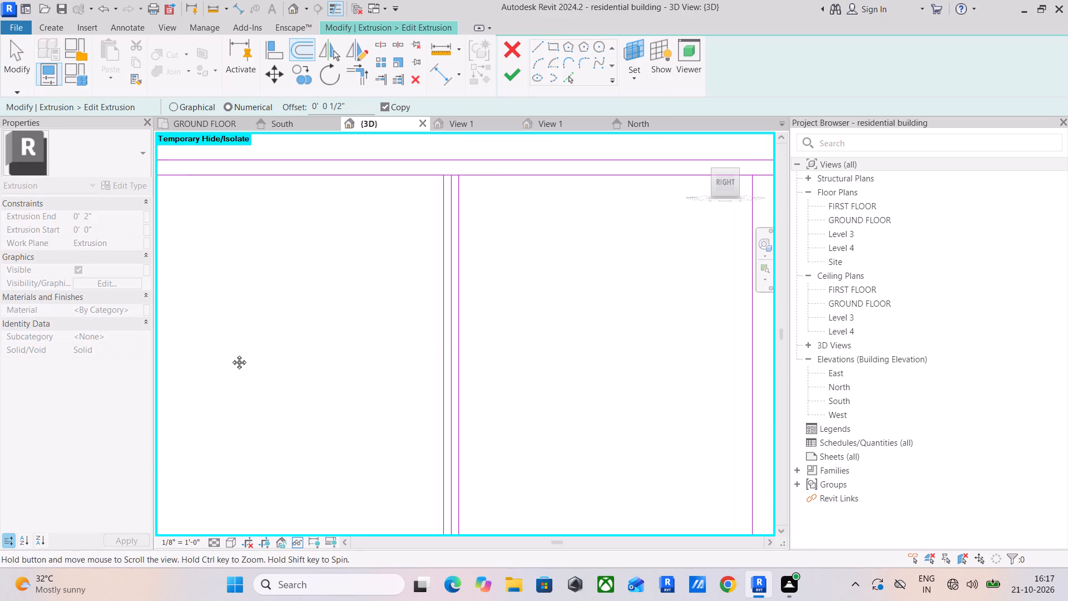
middle_click_drag(231, 354, 221, 357)
scroll(450, 349, "down", 2)
left_click(642, 350)
left_click(639, 353)
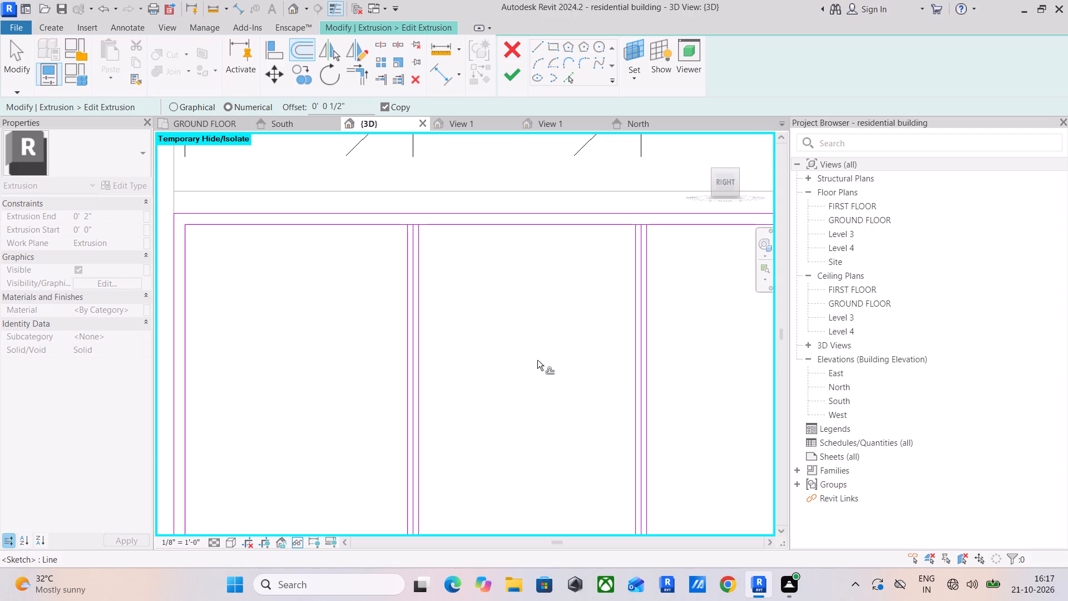
key("Escape")
key("Escape")
scroll(415, 327, "up", 4)
key("Escape")
Delete the original centre line of each divider, keeping the offset line pairs.
left_click(409, 333)
key("Delete")
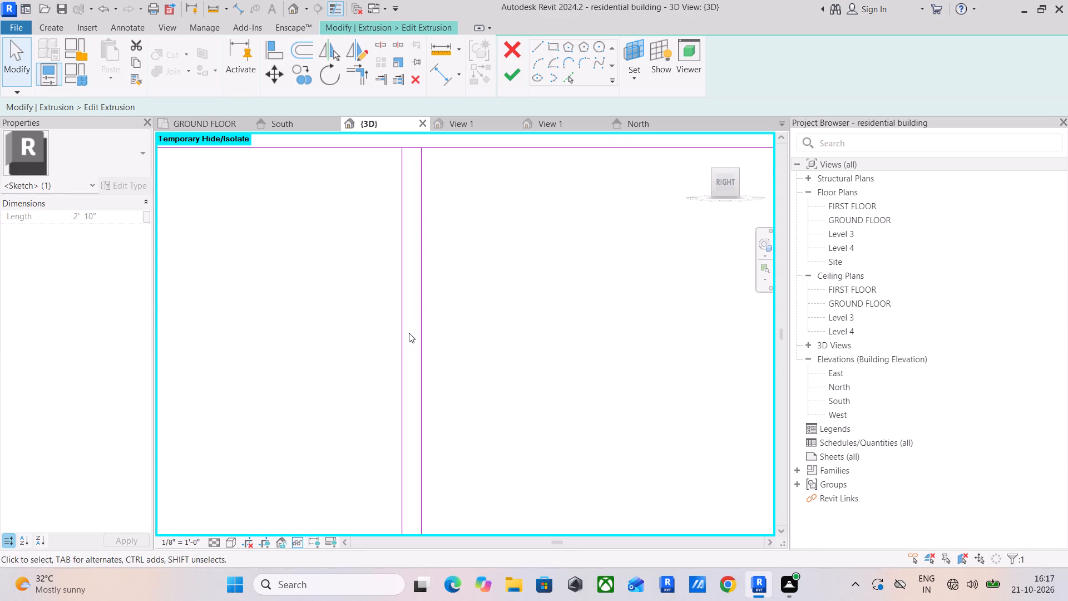
scroll(409, 333, "down", 5)
scroll(621, 318, "up", 5)
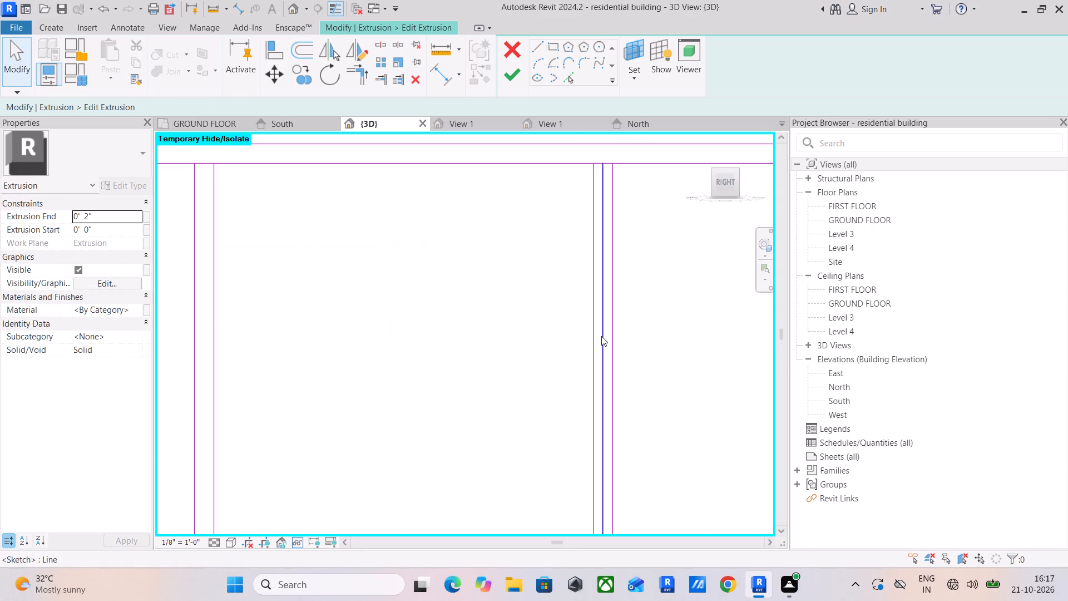
left_click(601, 336)
key("Delete")
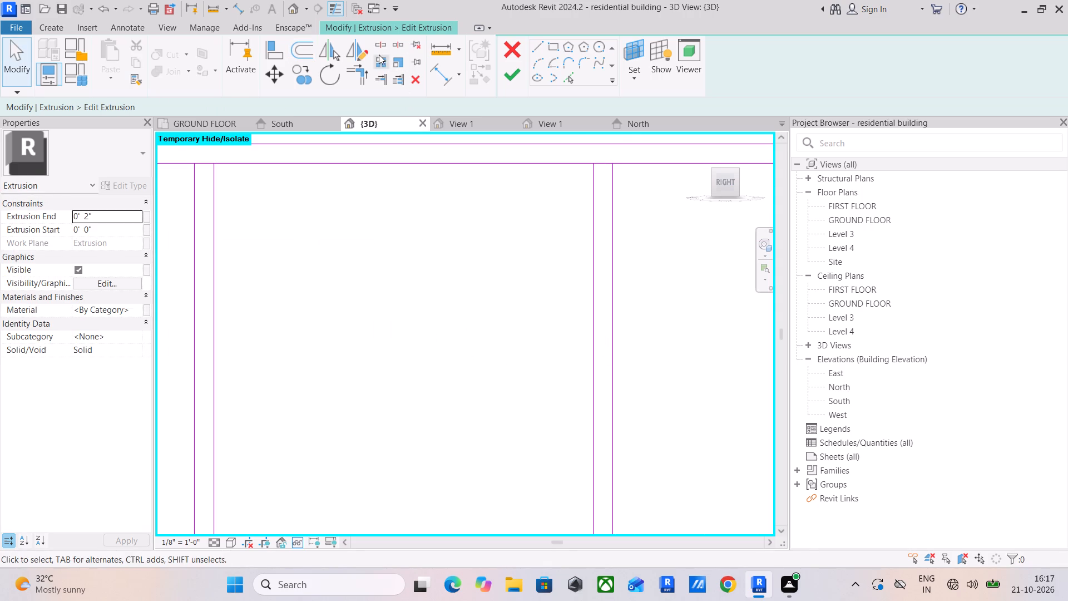
Split the inner rectangle's top and bottom edges between the two lines of each divider.
left_click(378, 48)
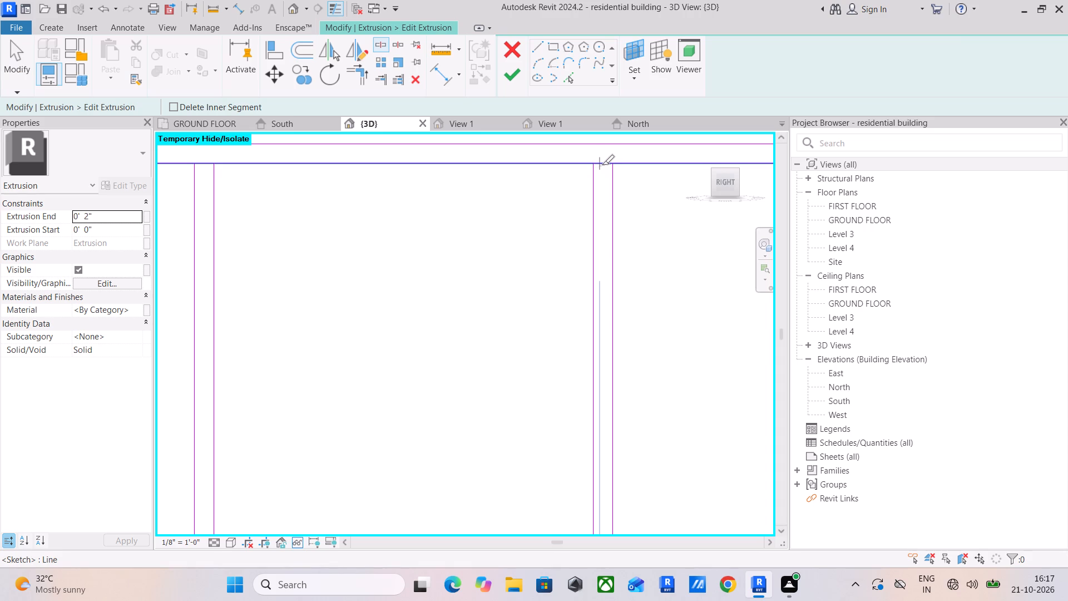
left_click(604, 164)
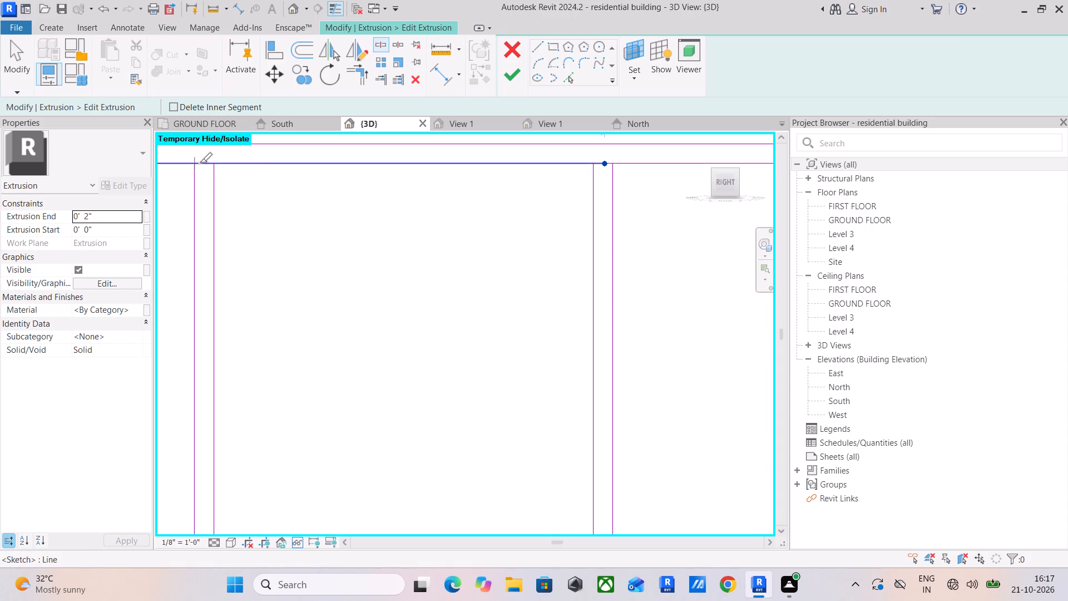
left_click(203, 163)
scroll(321, 359, "down", 3)
middle_click_drag(332, 360, 430, 146)
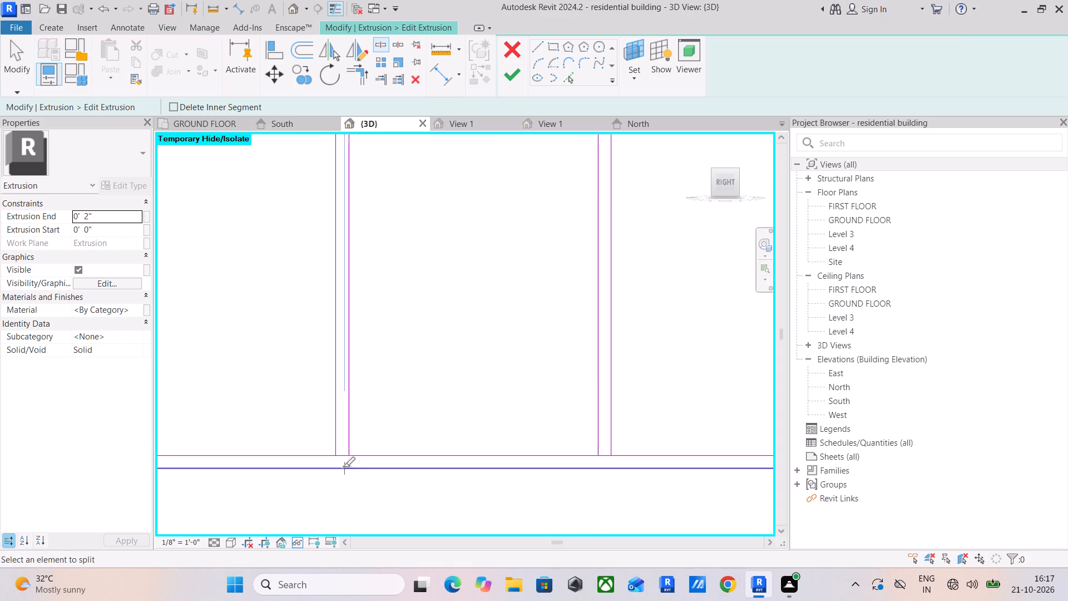
scroll(337, 461, "up", 4)
left_click(347, 447)
middle_click_drag(500, 440, 135, 372)
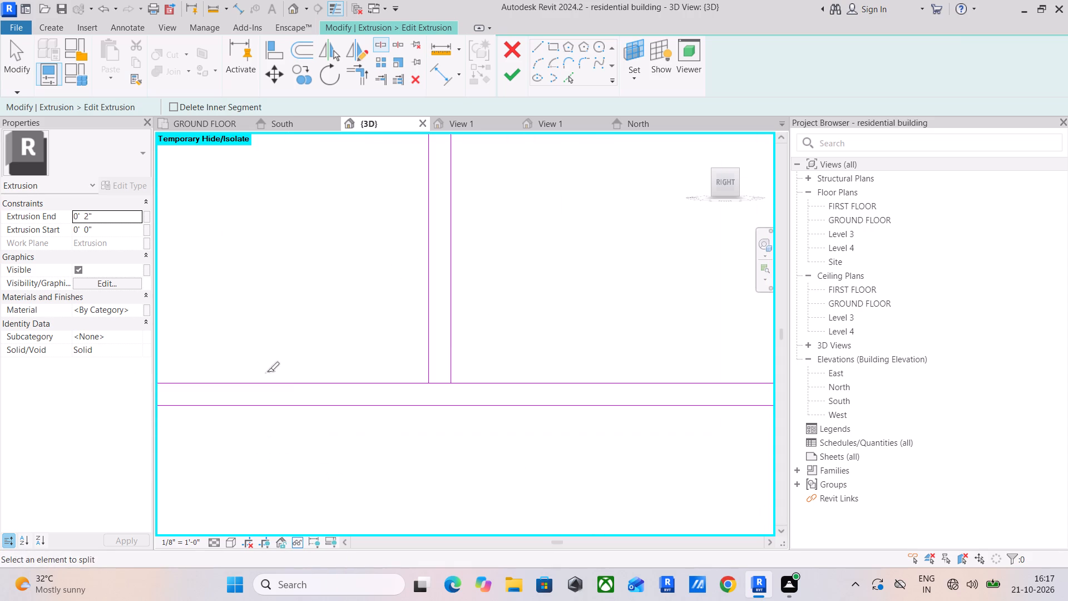
left_click(441, 382)
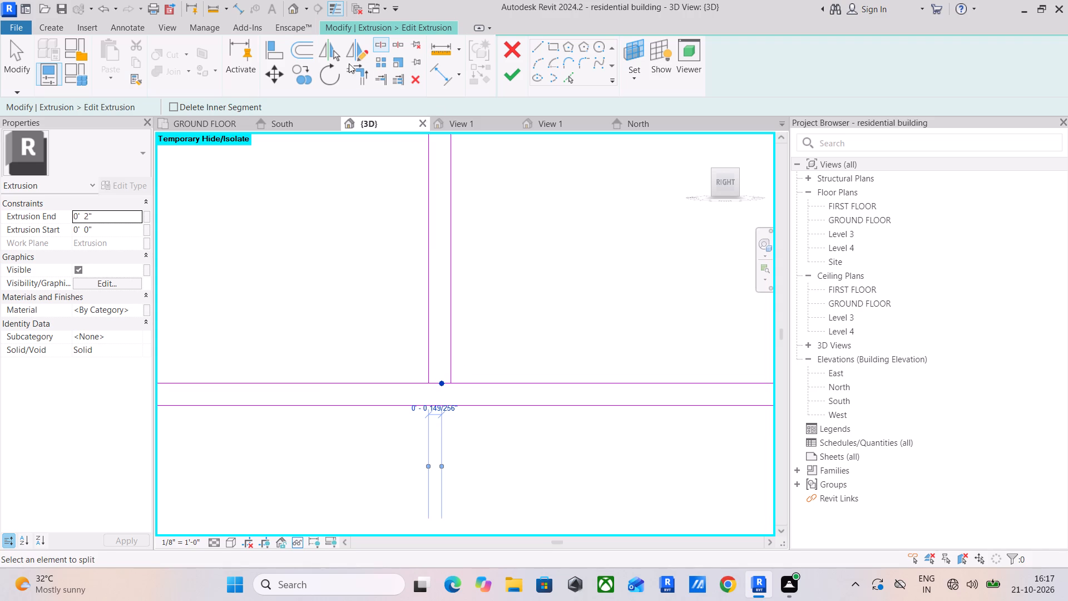
Trim the inner bottom and top edges to corners with both lines of the divider nearer the counter's inside corner.
left_click_drag(353, 74, 354, 80)
left_click(523, 382)
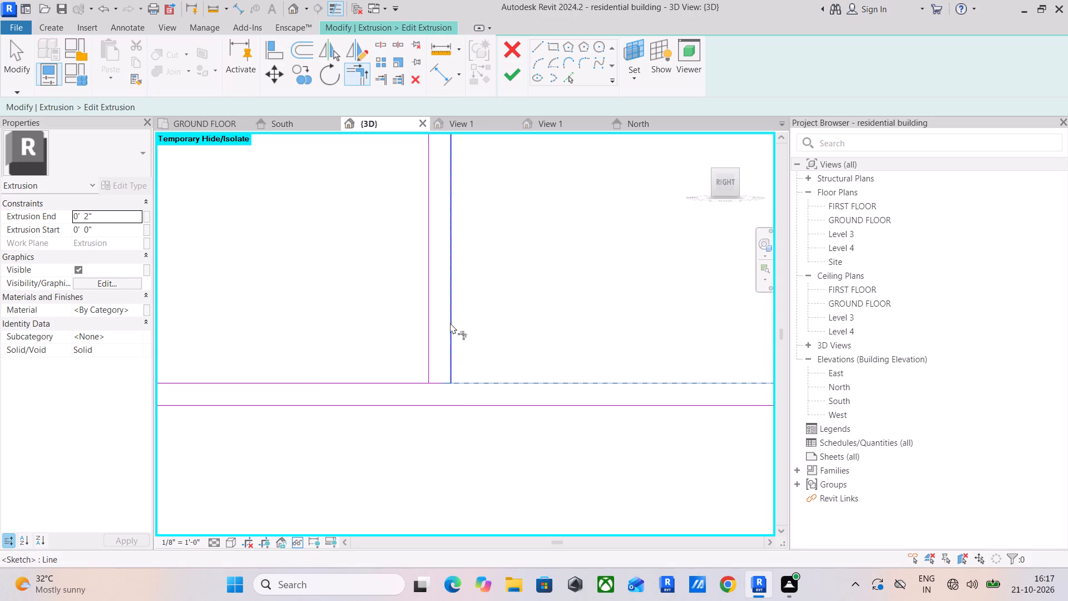
left_click(450, 322)
left_click(417, 380)
left_click(428, 355)
scroll(276, 305, "down", 3)
middle_click_drag(276, 305, 409, 464)
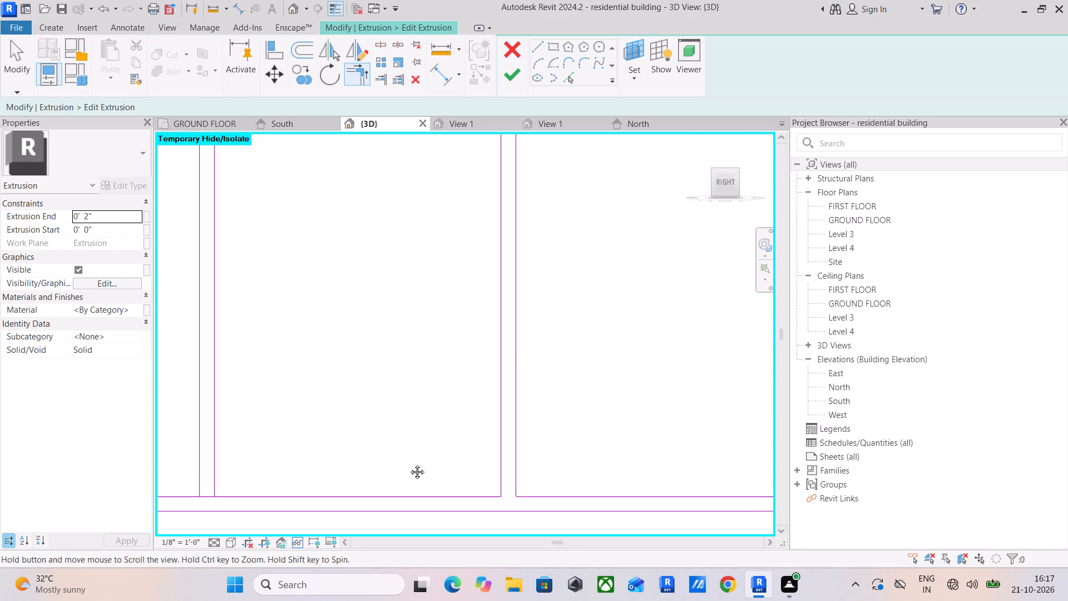
middle_click_drag(409, 464, 410, 466)
middle_click_drag(470, 321, 419, 535)
left_click(439, 228)
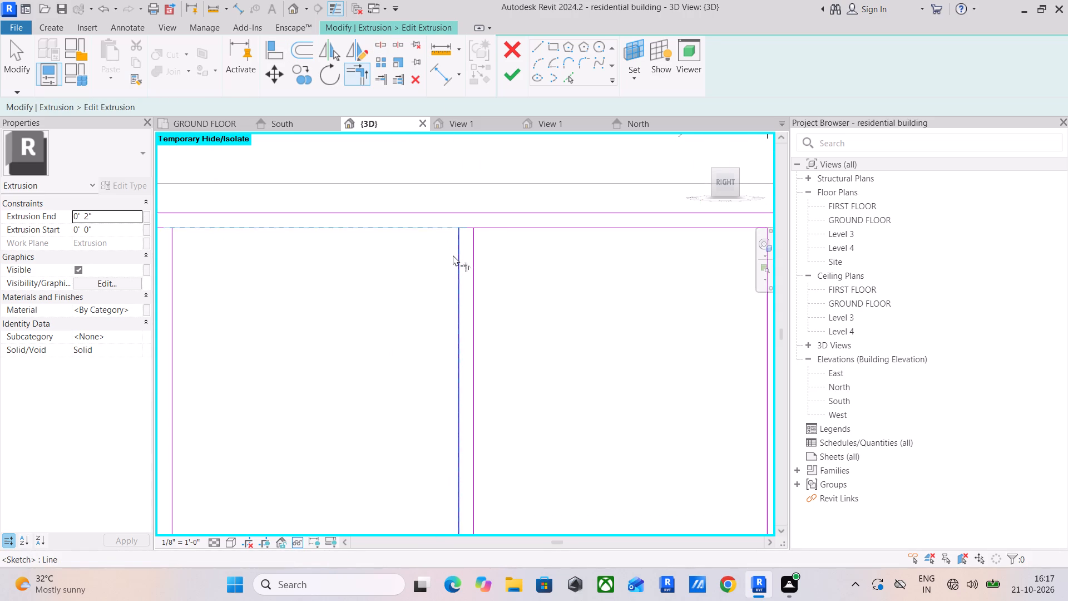
left_click(453, 255)
left_click(476, 253)
left_click(498, 229)
Trim the inner top and bottom edges to corners with both lines of the divider farther from the counter's inside corner.
scroll(420, 278, "down", 2)
middle_click_drag(420, 278, 529, 292)
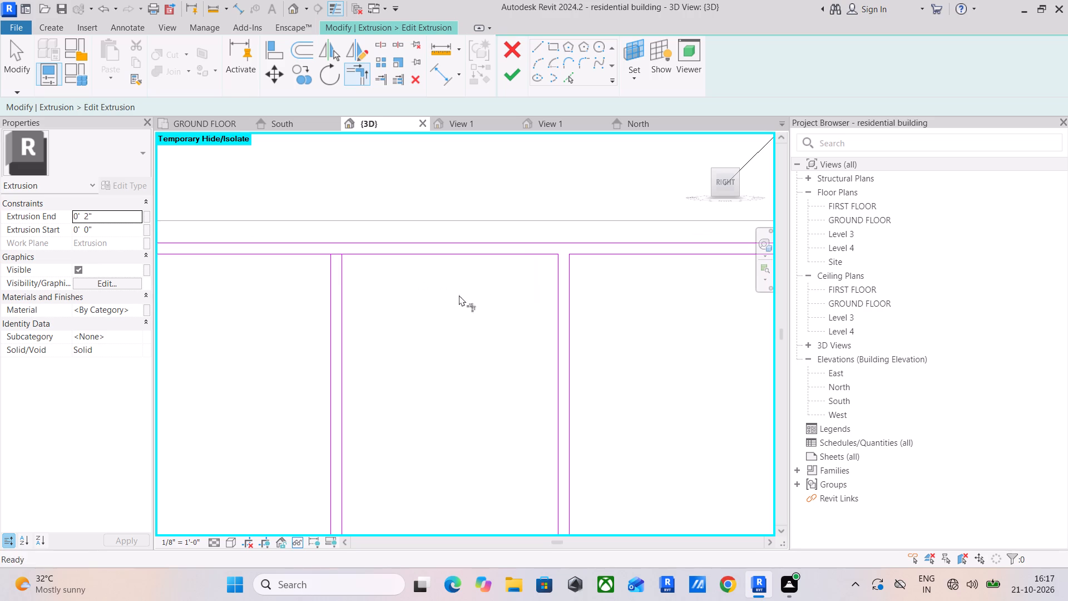
left_click(294, 254)
left_click(333, 272)
left_click(343, 271)
left_click(355, 255)
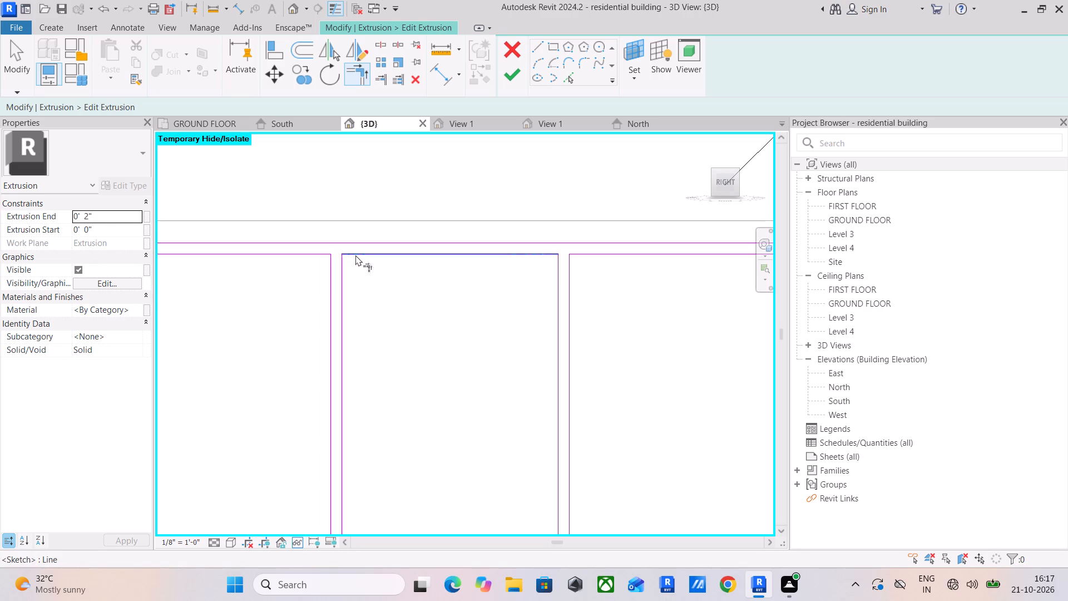
middle_click_drag(383, 317, 469, 120)
left_click(402, 432)
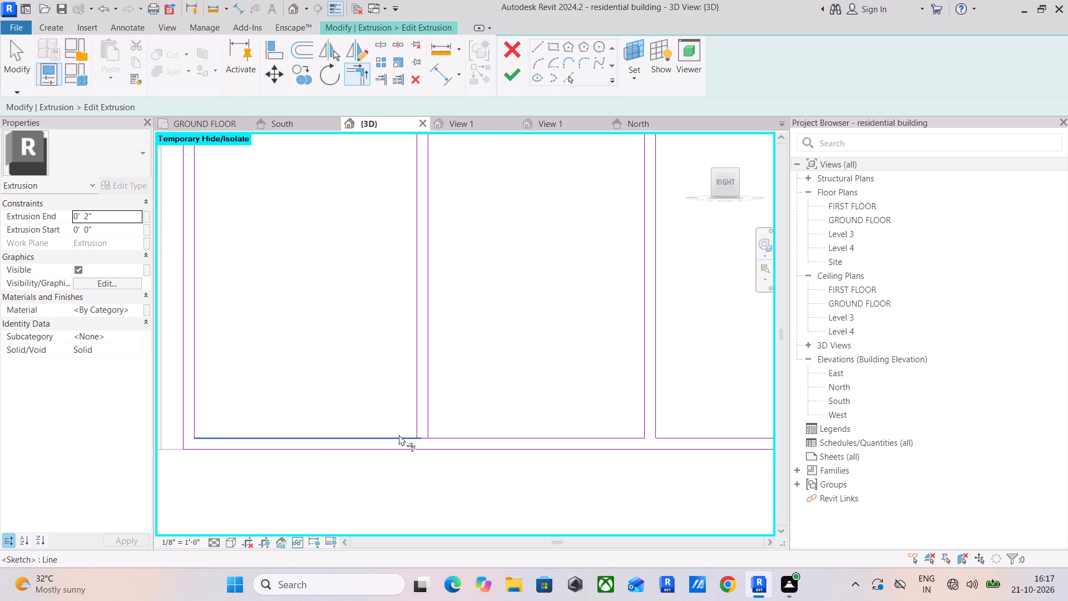
left_click(399, 435)
left_click(412, 413)
left_click(436, 433)
left_click(429, 413)
Finish editing the shorter run's divided frame extrusion and deselect it.
scroll(465, 381, "down", 2)
middle_click_drag(484, 373, 484, 373)
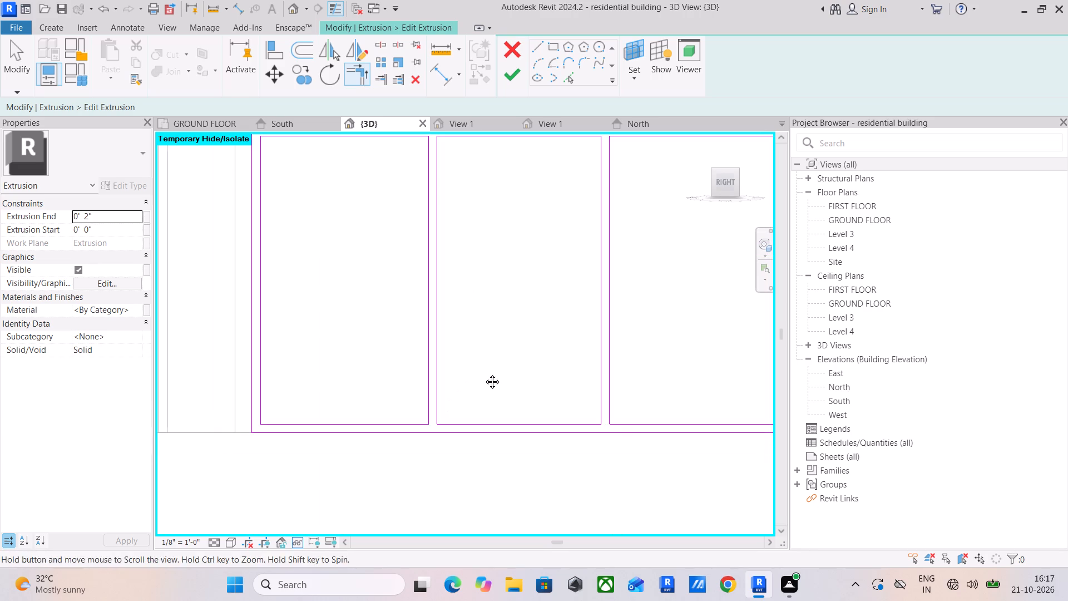
middle_click_drag(484, 373, 432, 401)
scroll(483, 375, "down", 2)
middle_click_drag(487, 376, 447, 421)
left_click(508, 81)
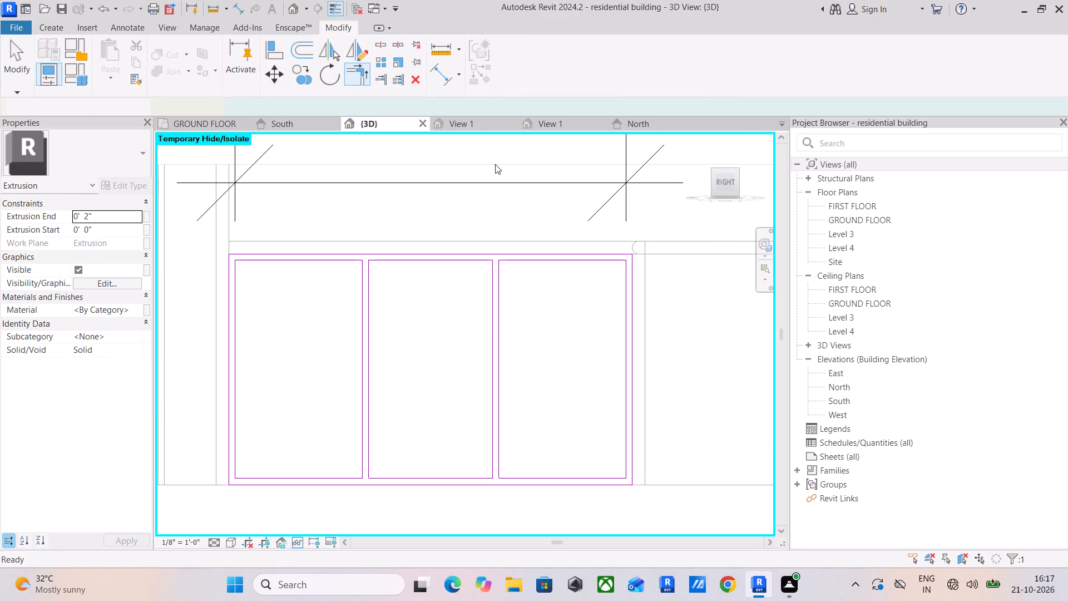
scroll(419, 240, "down", 8)
middle_click_drag(417, 294, 540, 345, "shift")
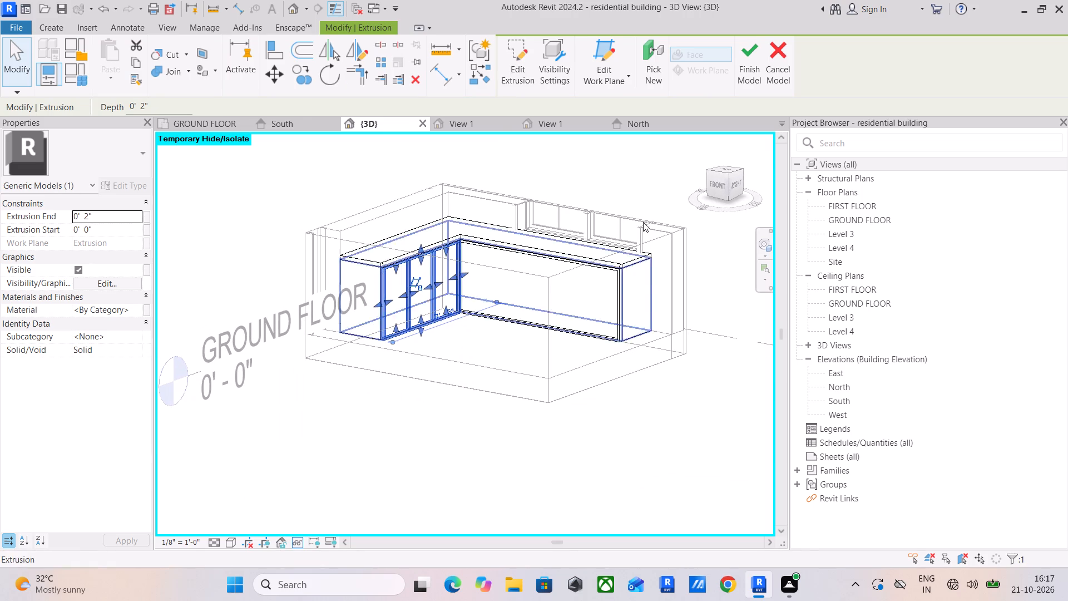
left_click(515, 349)
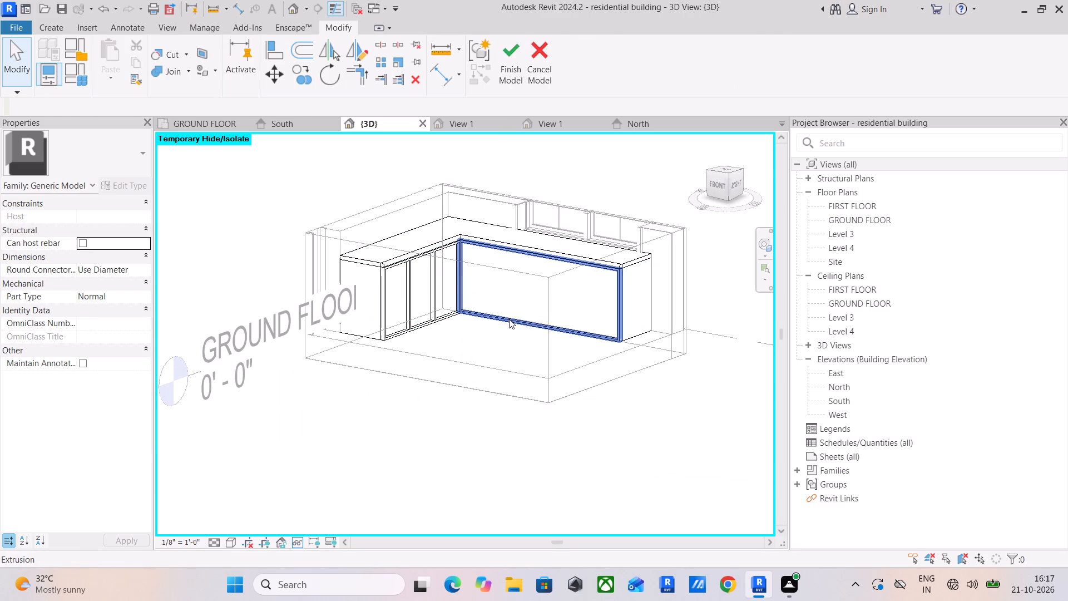
Open the longer counter run's frame extrusion sketch for editing, seen straight on from the front.
left_click(509, 319)
left_click(520, 63)
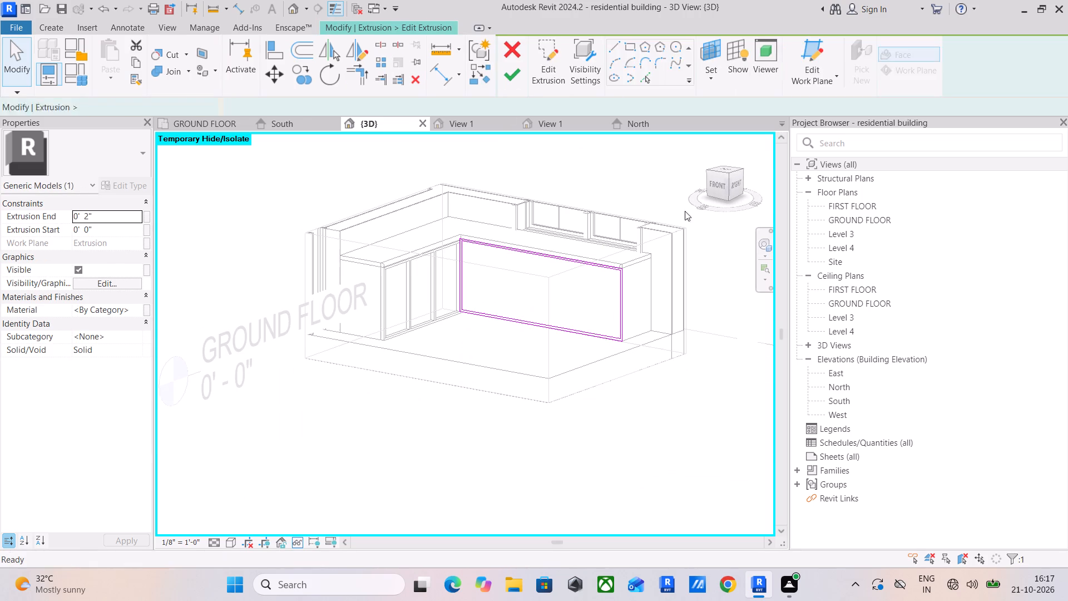
left_click(713, 190)
scroll(419, 270, "up", 5)
middle_click_drag(456, 333, 379, 353)
scroll(355, 338, "up", 9)
middle_click_drag(349, 341, 298, 323)
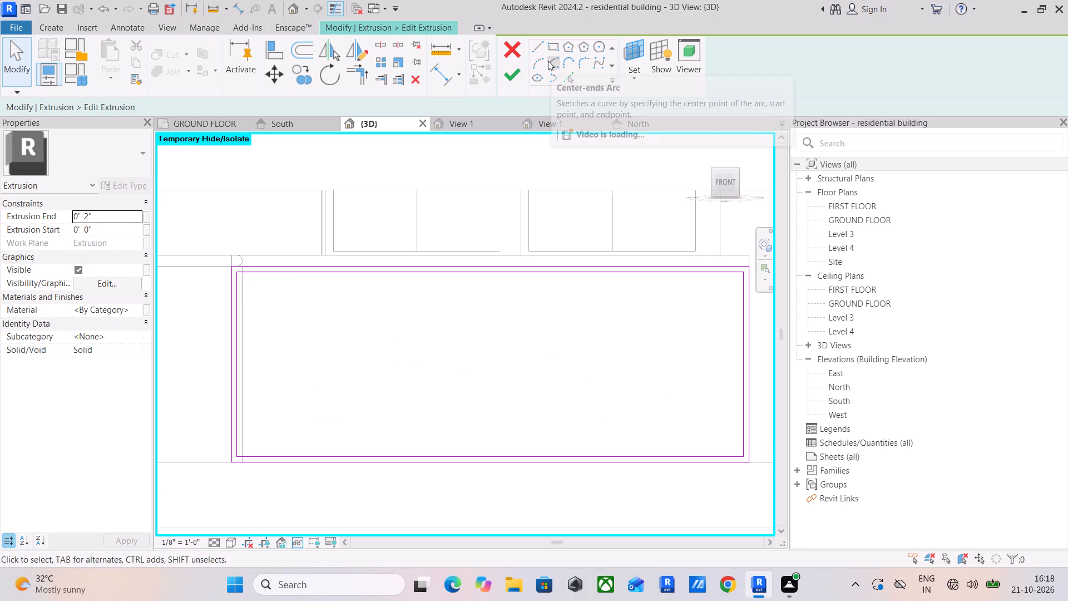
scroll(253, 311, "up", 5)
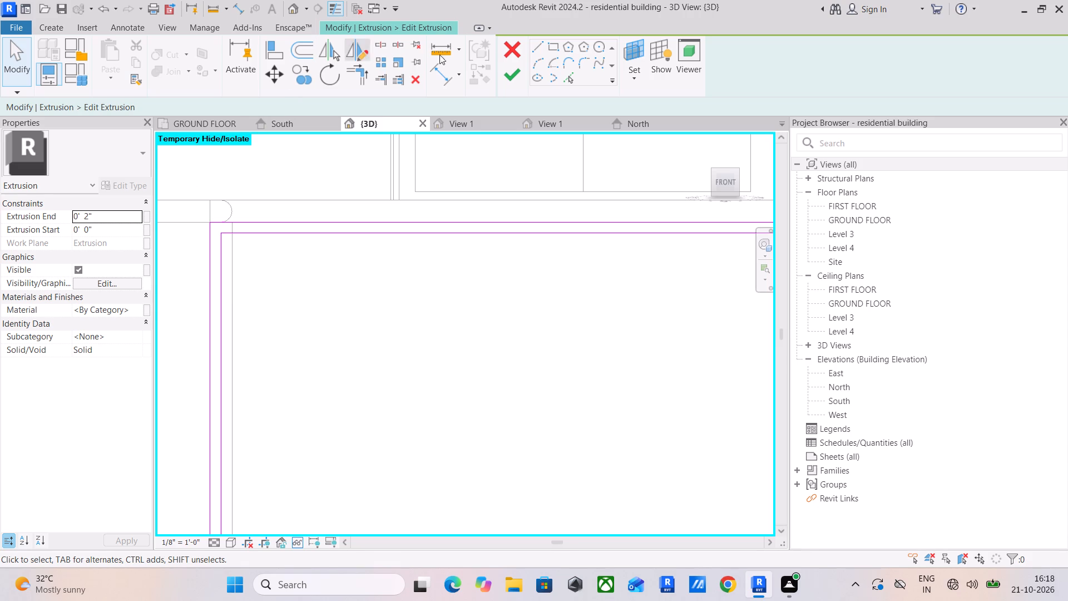
Draw two vertical divider lines, about 2'-10" and 2'-9" long, down from the inner rectangle's top edge, starting nearer the counter's inside corner.
left_click_drag(538, 47, 536, 61)
left_click(453, 228)
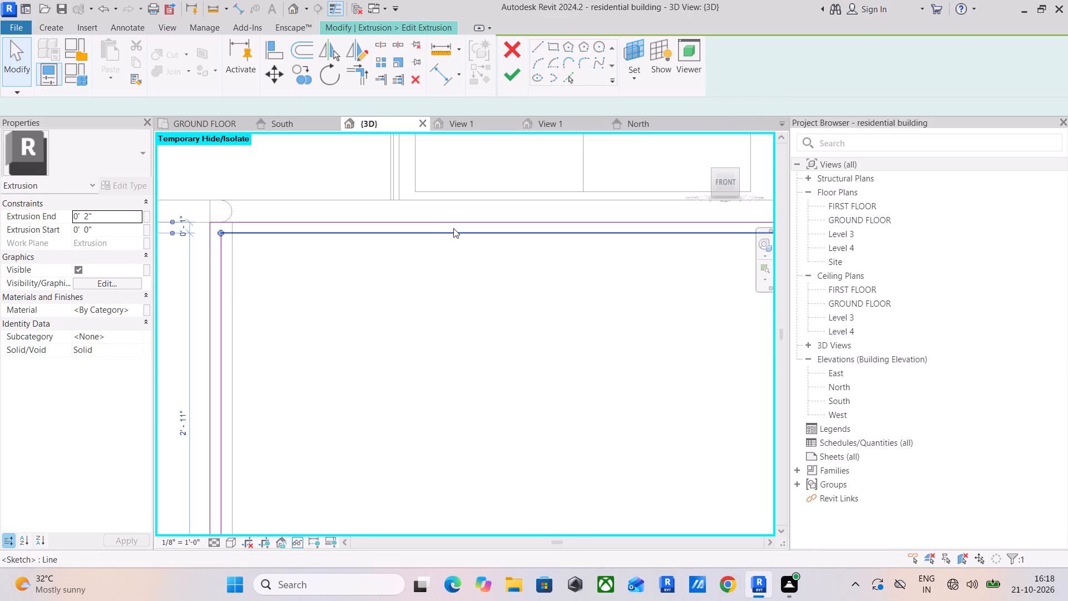
left_click(543, 55)
left_click(538, 47)
scroll(513, 263, "down", 3)
middle_click_drag(516, 263, 461, 161)
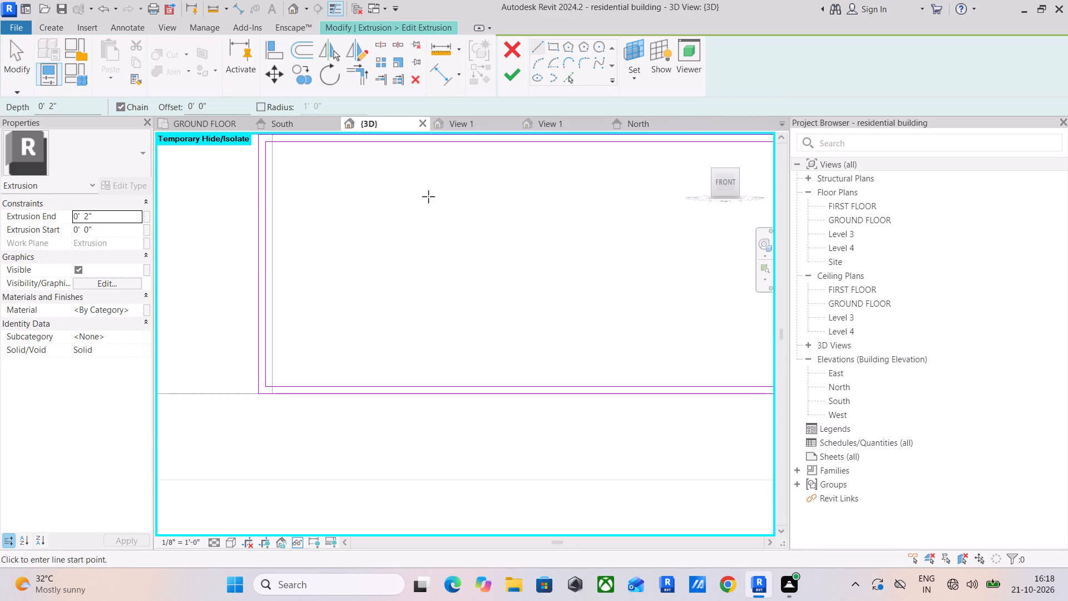
scroll(426, 230, "down", 3)
left_click(427, 175)
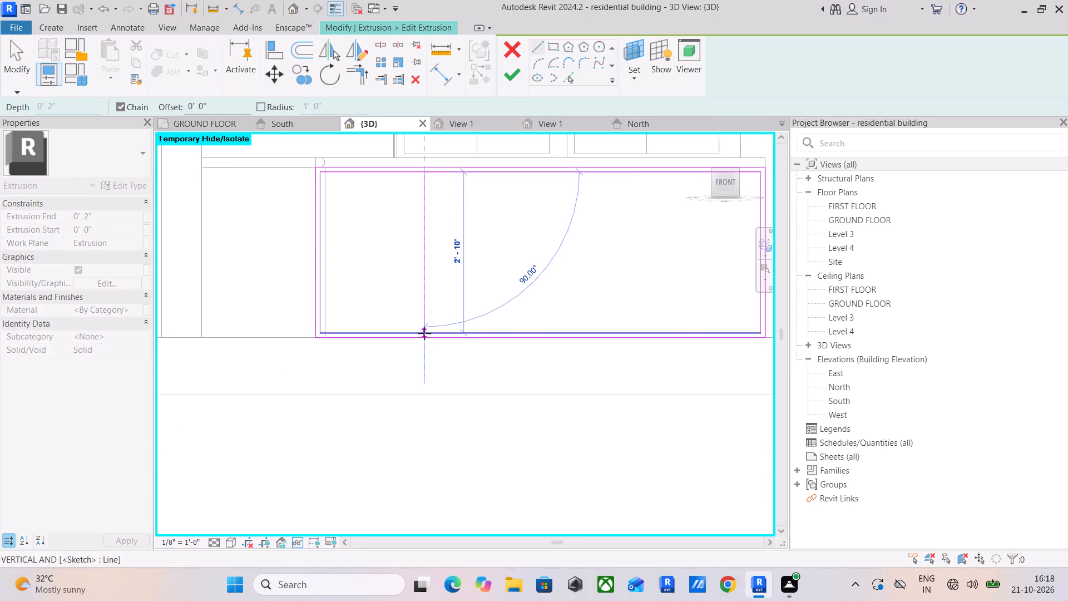
left_click(424, 333)
key("Escape")
left_click(521, 175)
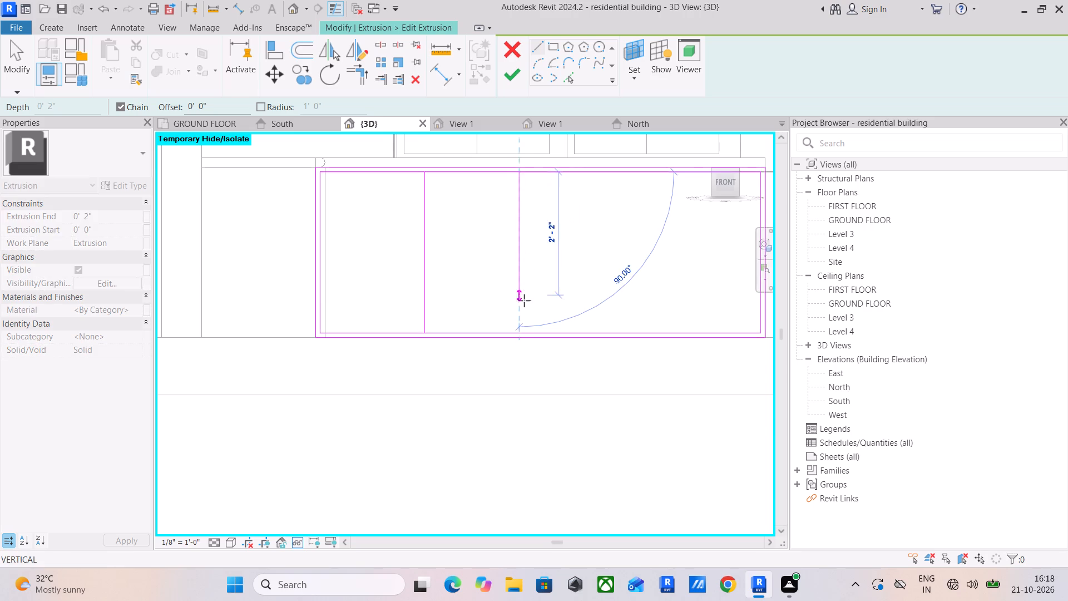
left_click(525, 327)
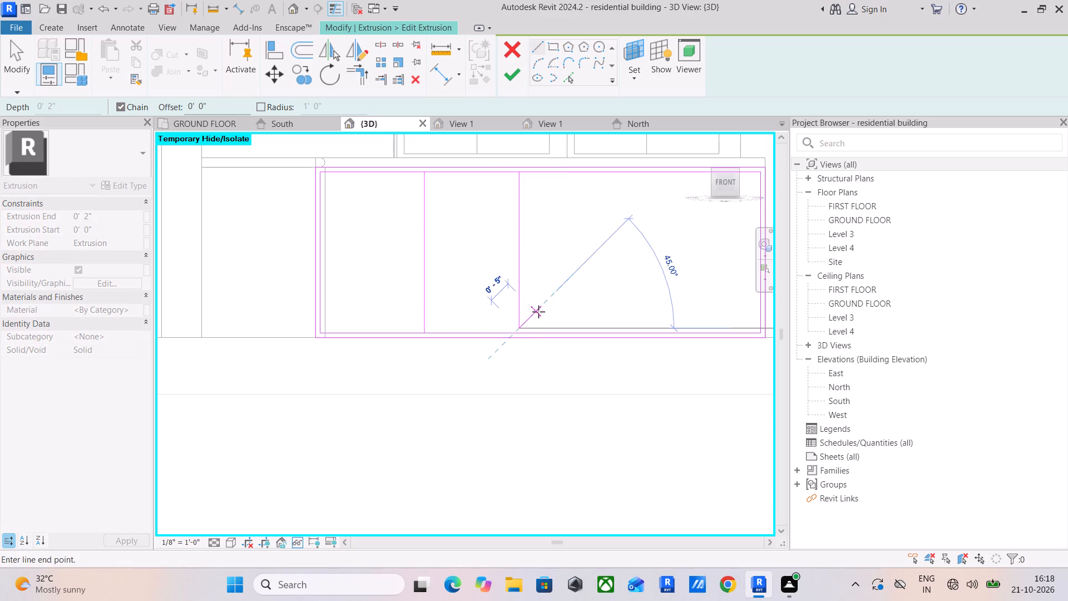
scroll(517, 332, "up", 5)
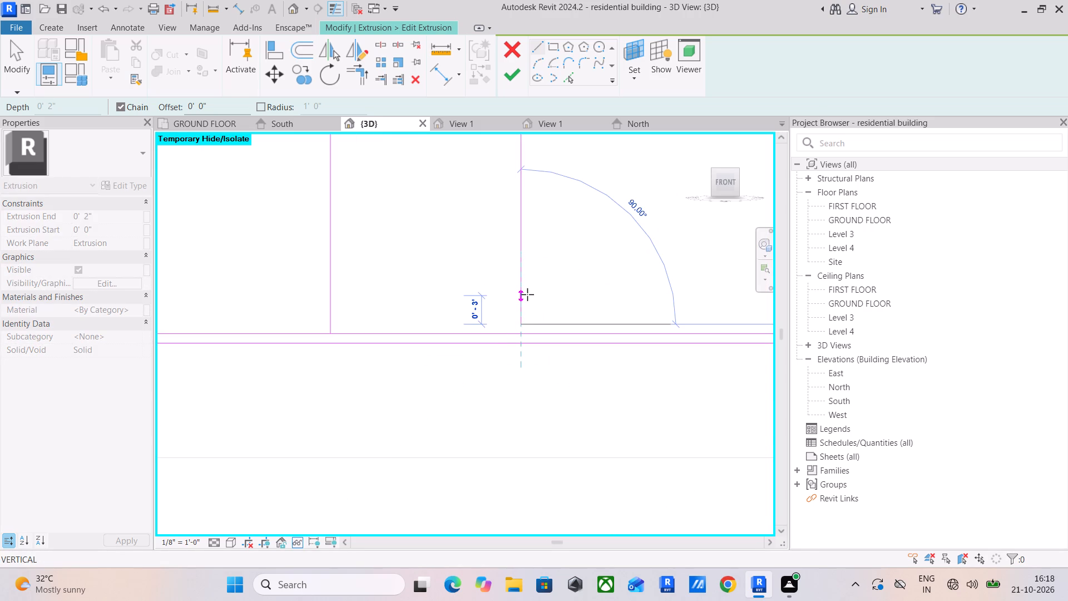
key("ctrl+z")
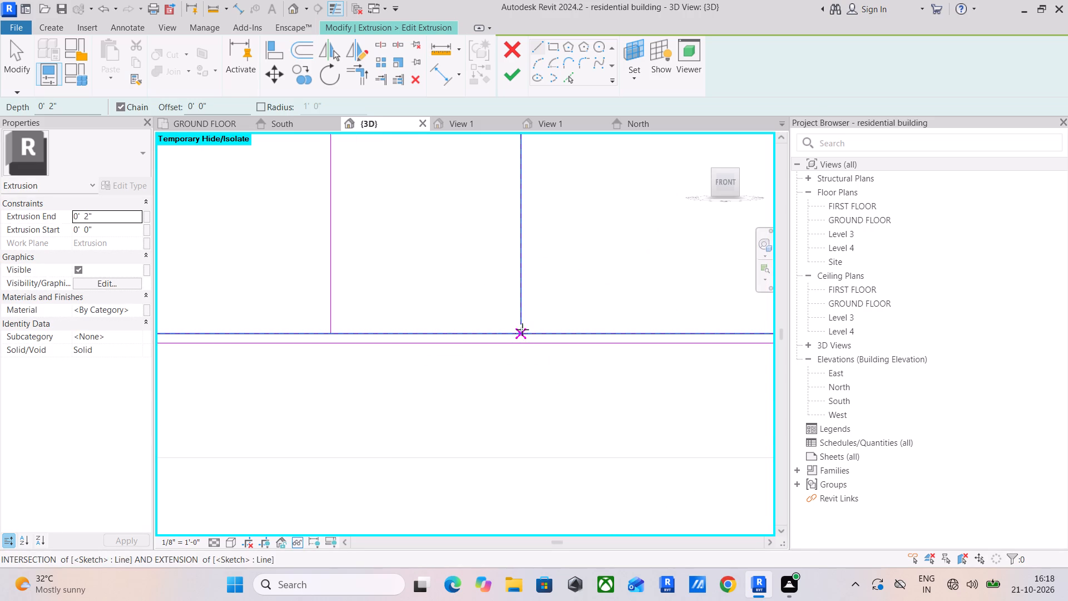
Draw a third vertical divider line about 2'-10" long between the inner top and bottom edges, nearer the run's free end.
scroll(585, 280, "down", 4)
middle_click_drag(567, 293, 380, 346)
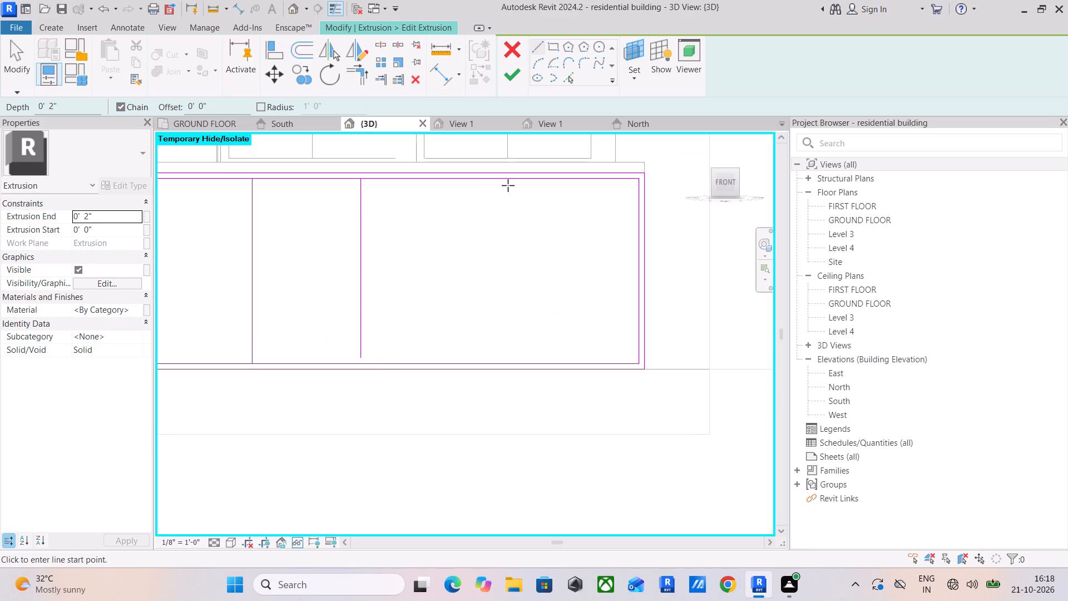
left_click(508, 184)
left_click(507, 361)
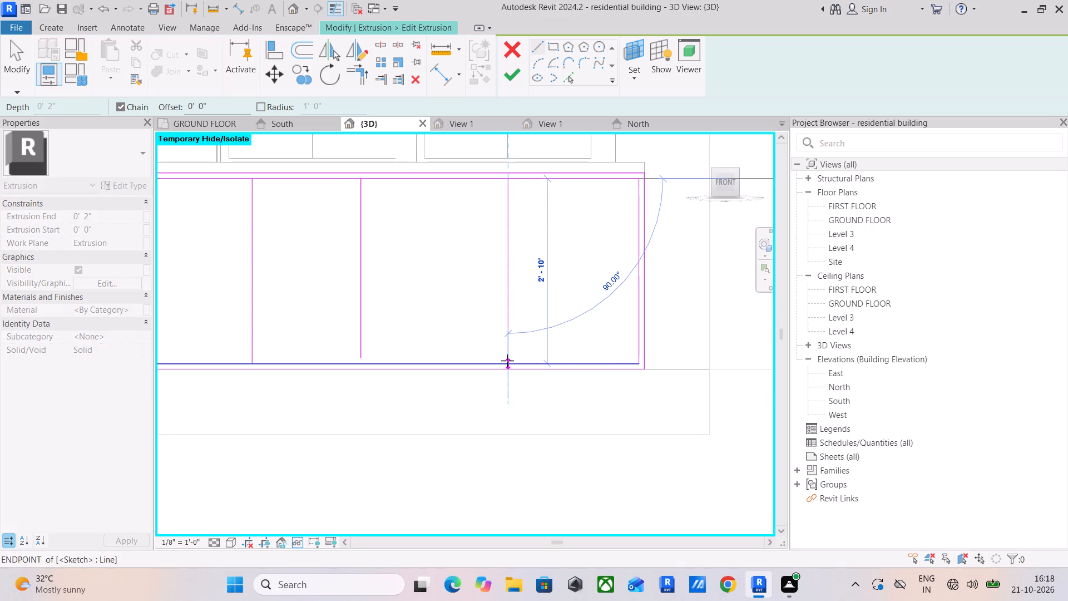
key("Escape")
key("Escape")
key("Escape")
Stretch the middle divider line's lower end down to the inner rectangle's bottom edge.
left_click(359, 320)
scroll(359, 372, "up", 4)
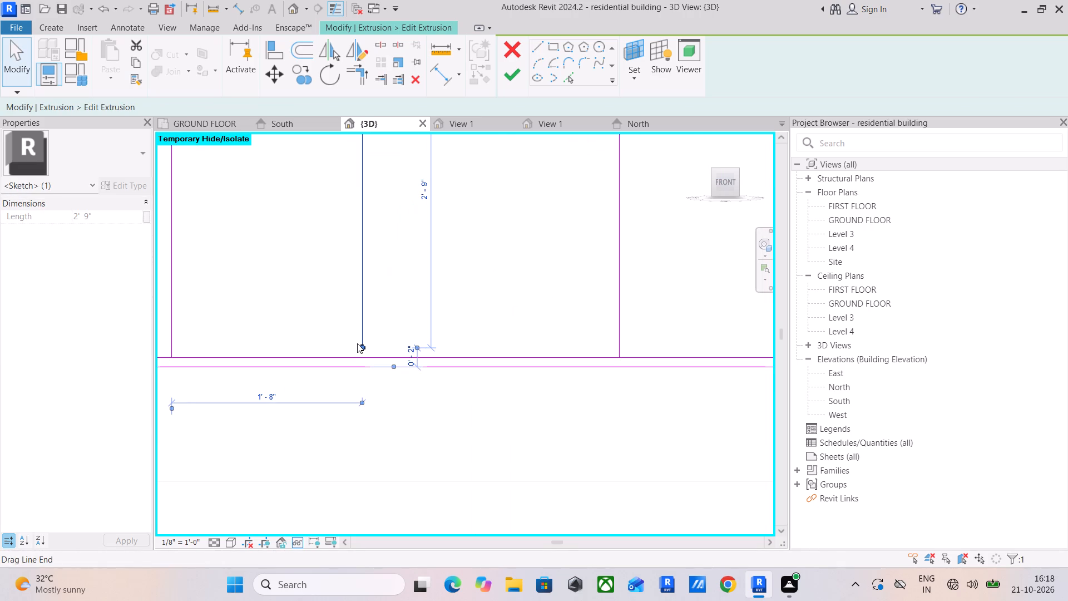
left_click_drag(361, 346, 361, 354)
key("Escape")
scroll(409, 331, "down", 4)
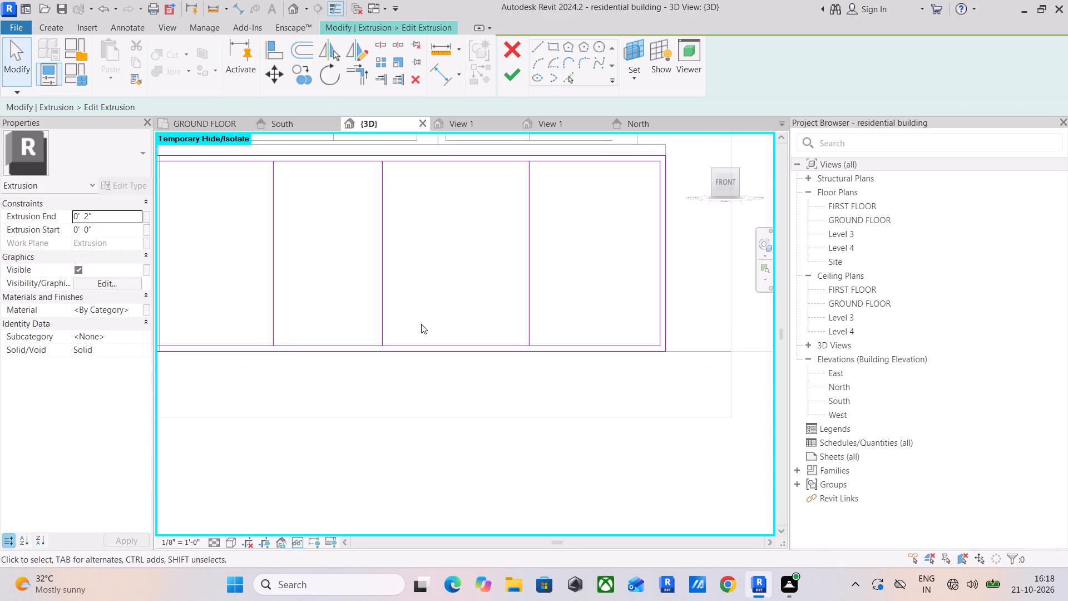
Place one aligned dimension chain across the inner rectangle's two side edges and the three divider lines, above the cabinet.
scroll(421, 324, "down", 3)
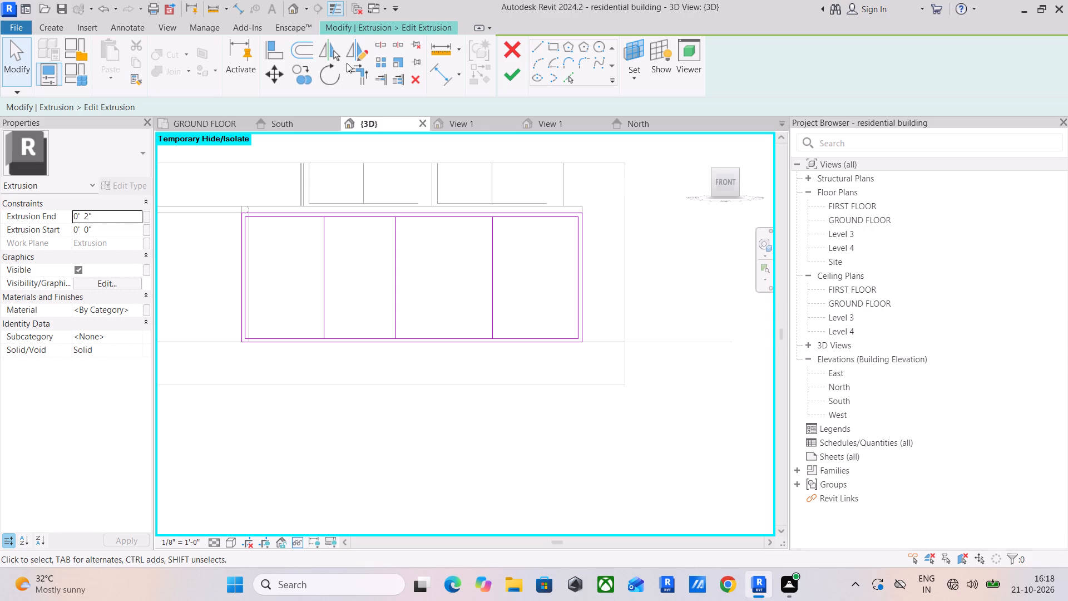
left_click_drag(439, 75, 437, 89)
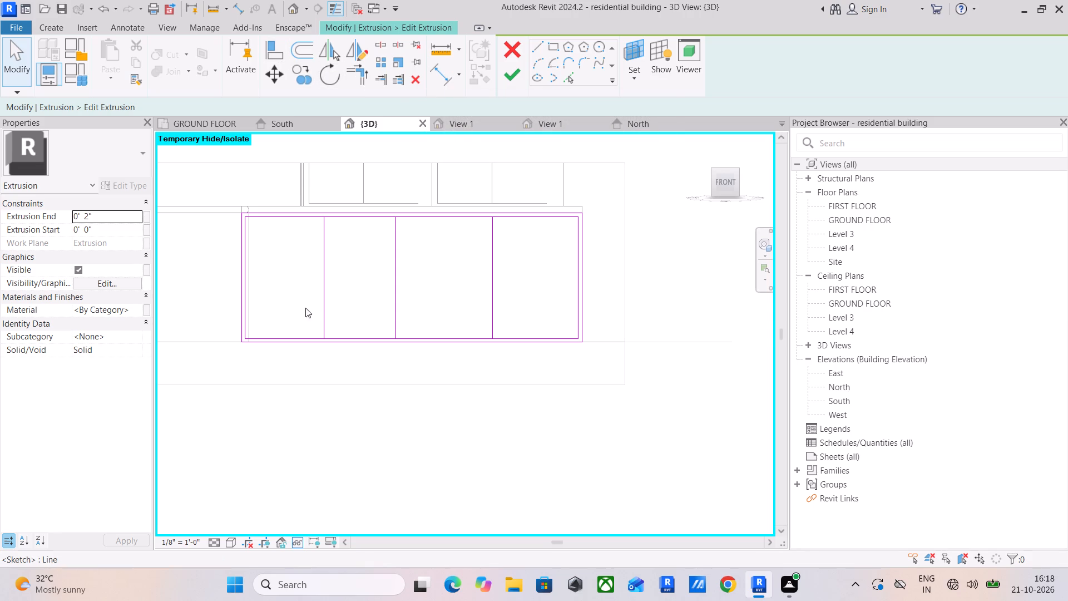
scroll(240, 271, "up", 7)
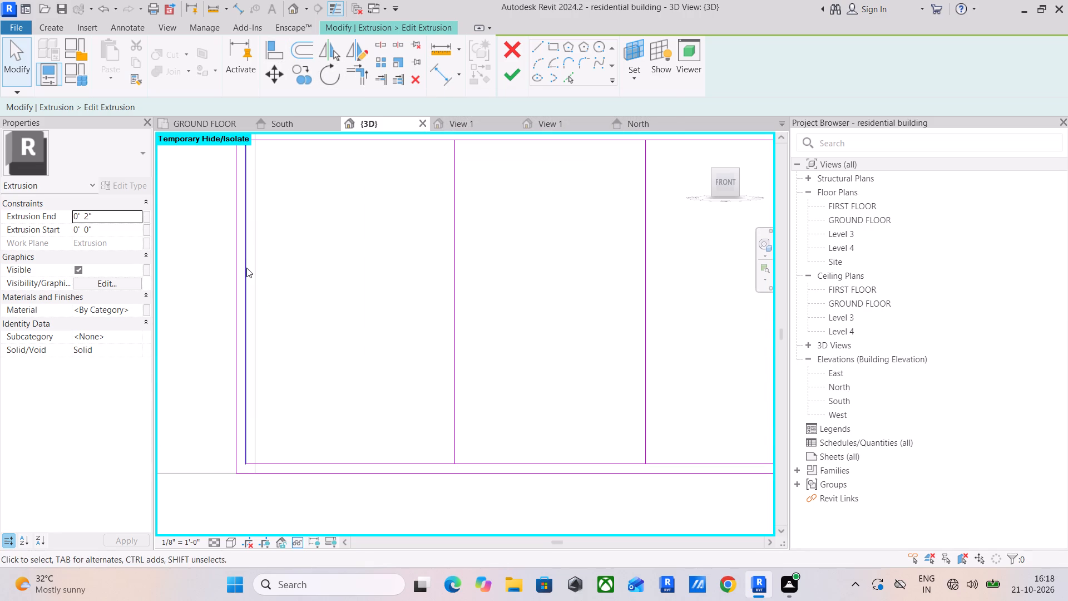
left_click(437, 76)
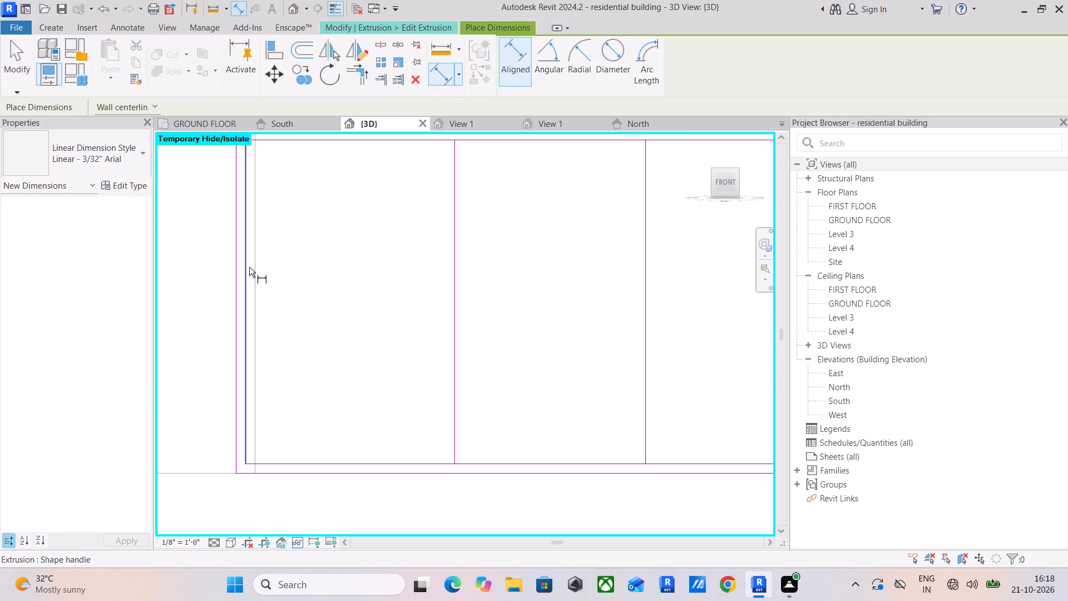
left_click(249, 267)
key("Escape")
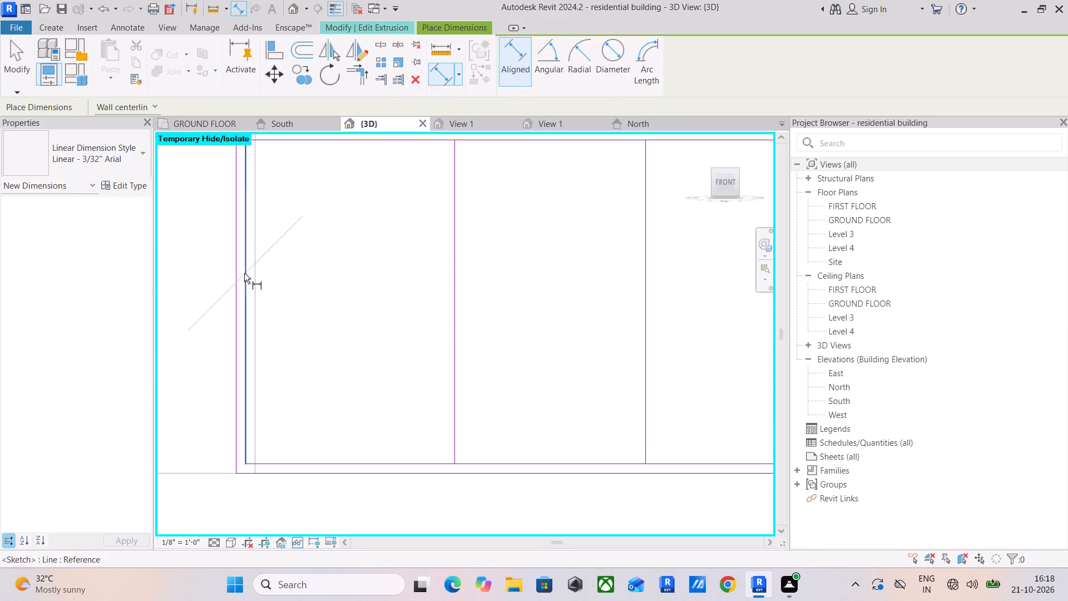
left_click(244, 273)
left_click(457, 296)
scroll(547, 321, "down", 3)
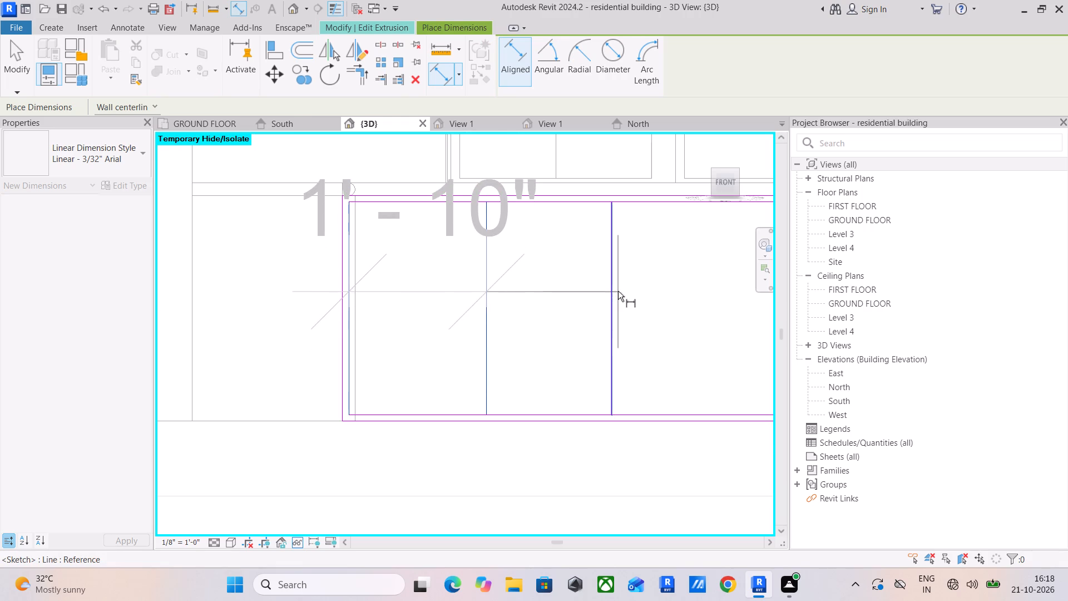
left_click(611, 303)
middle_click_drag(555, 328, 286, 385)
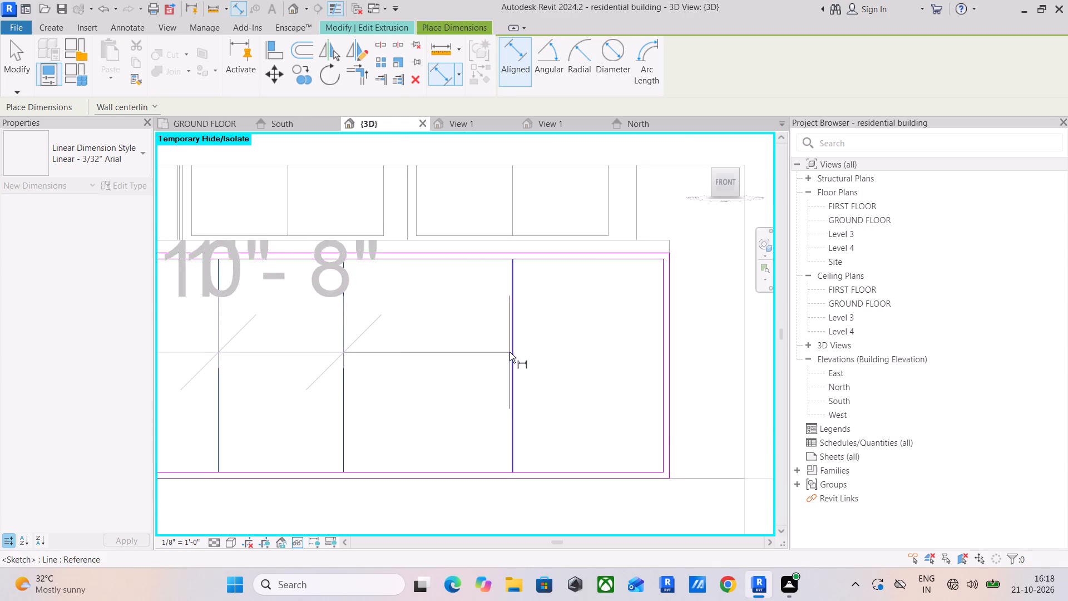
left_click_drag(513, 358, 539, 376)
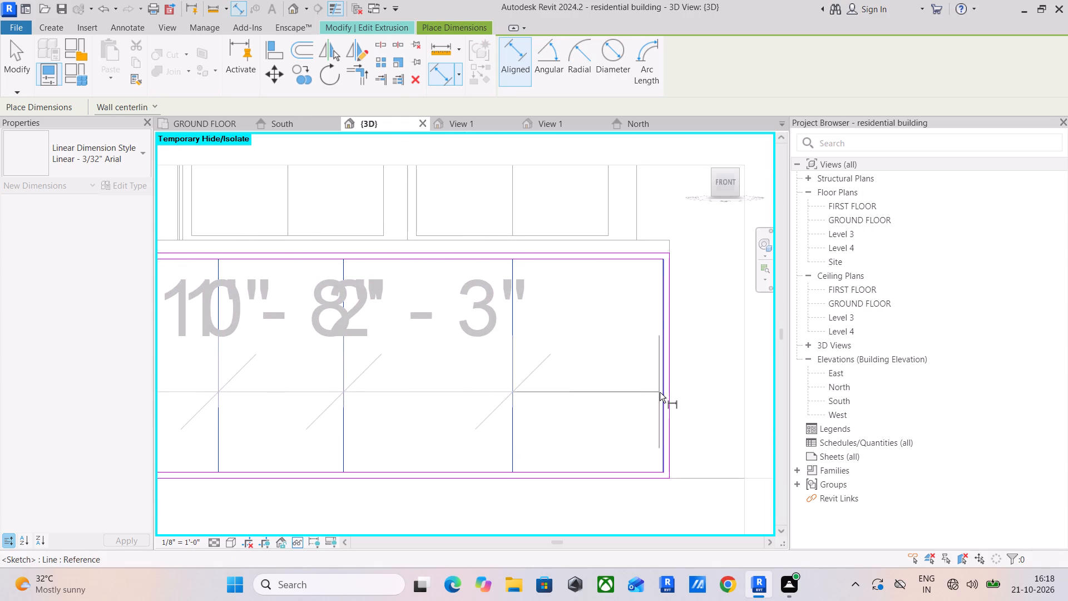
left_click(660, 392)
scroll(558, 275, "down", 4)
middle_click_drag(559, 281, 620, 497)
left_click(553, 288)
Make all segments of the dimension chain equal so the three divider lines are evenly spaced.
scroll(540, 262, "down", 4)
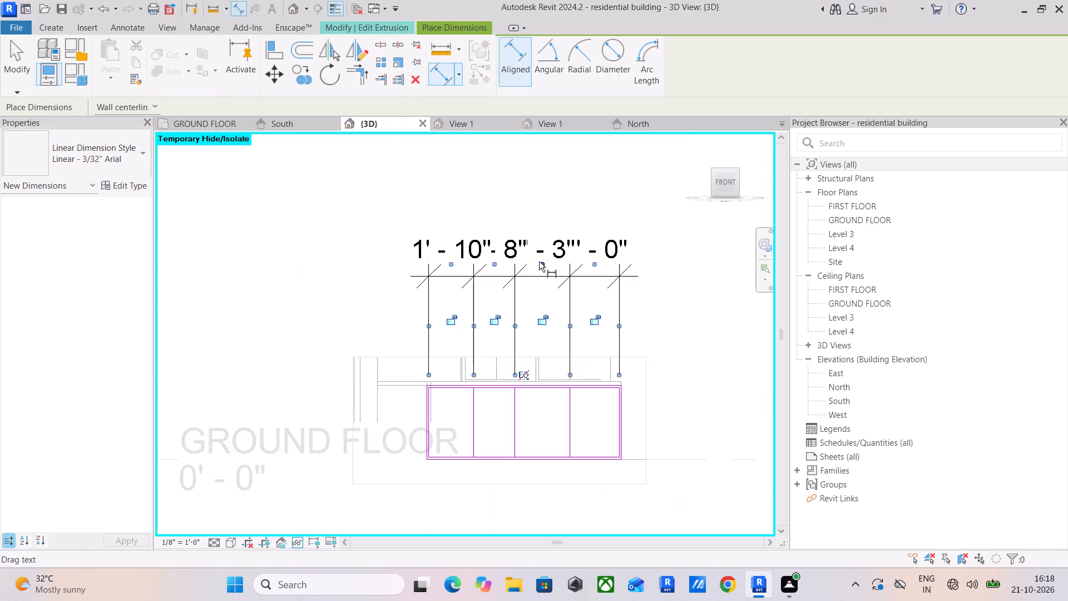
scroll(539, 262, "down", 2)
scroll(523, 346, "up", 10)
left_click(533, 351)
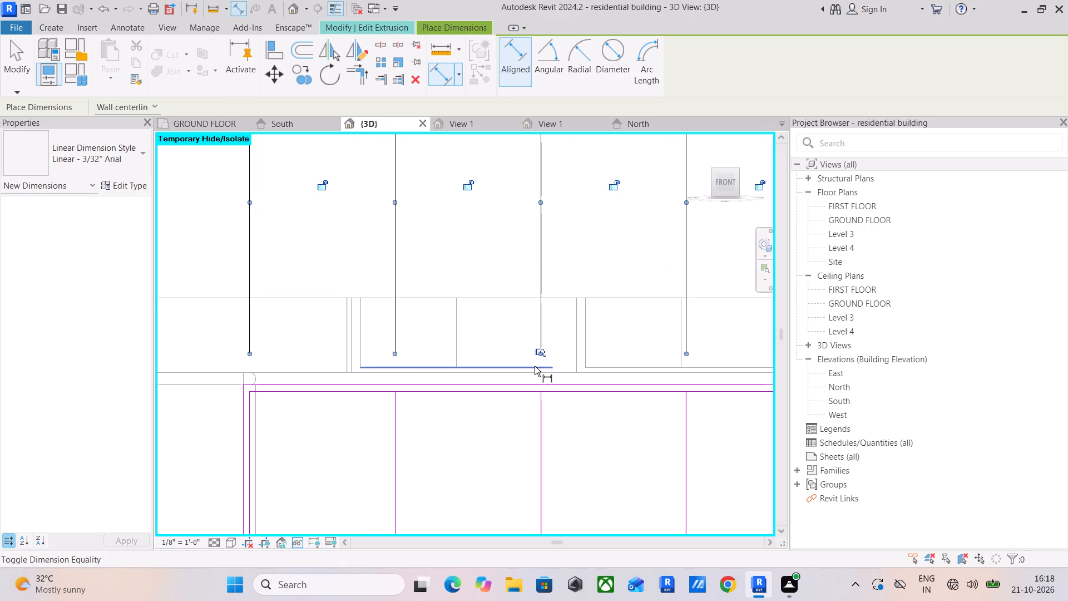
scroll(534, 369, "down", 4)
middle_click_drag(534, 365, 489, 326)
key("Escape")
key("Escape")
key("Escape")
Delete the dimension chain above the longer run's frame.
left_click(491, 219)
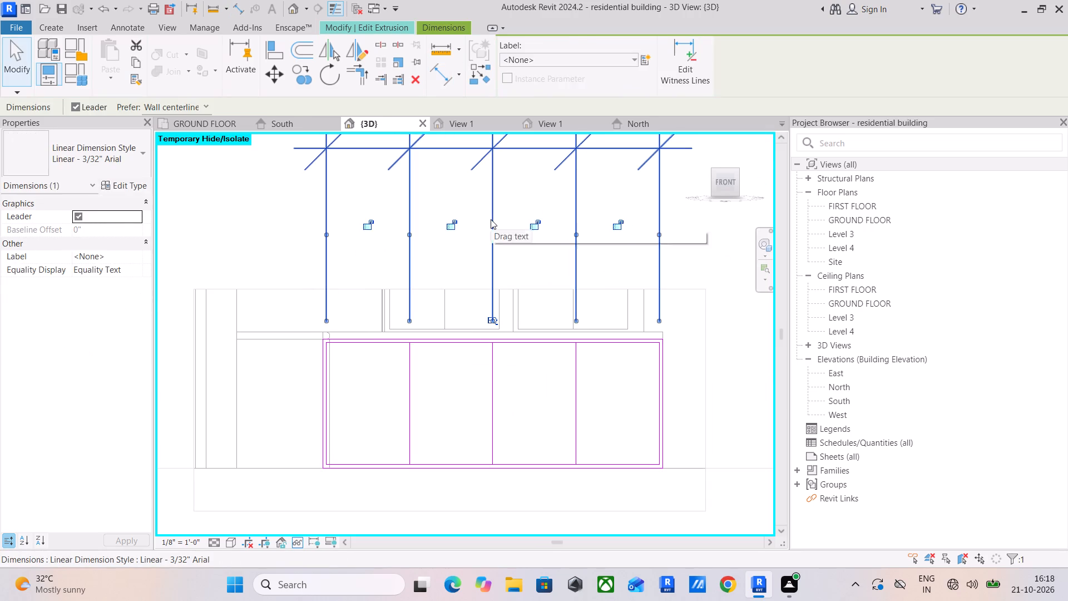
key("Delete")
Offset copies of each of the three divider lines by 1/2" to both sides.
left_click(291, 49)
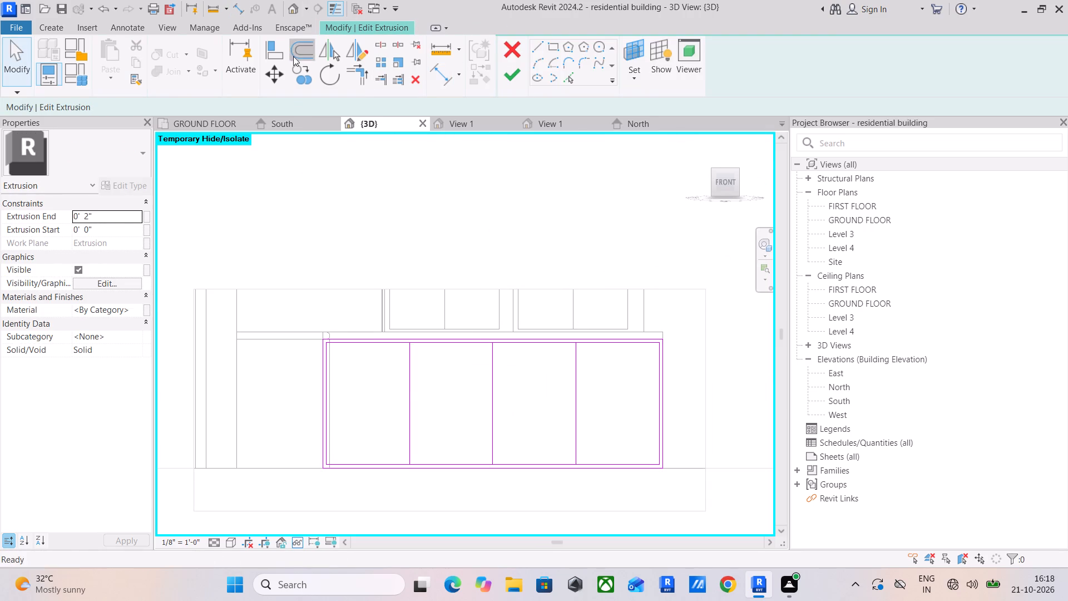
scroll(393, 376, "up", 9)
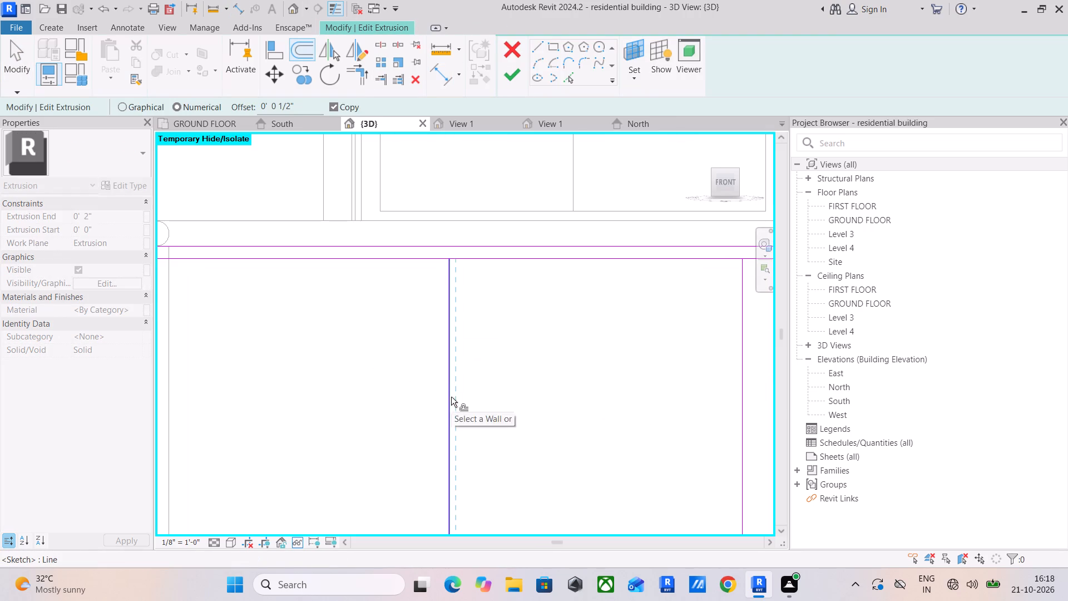
left_click(451, 397)
left_click(447, 402)
scroll(563, 398, "down", 3)
middle_click_drag(569, 392, 441, 389)
scroll(541, 377, "up", 3)
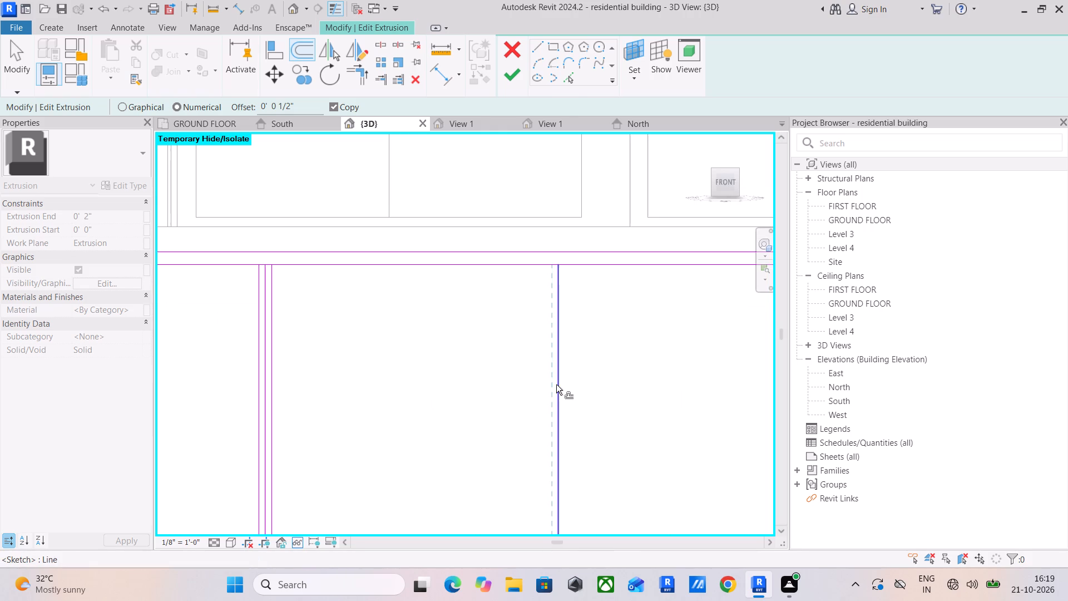
left_click(557, 386)
left_click(562, 387)
scroll(665, 405, "down", 1)
middle_click_drag(652, 404, 255, 396)
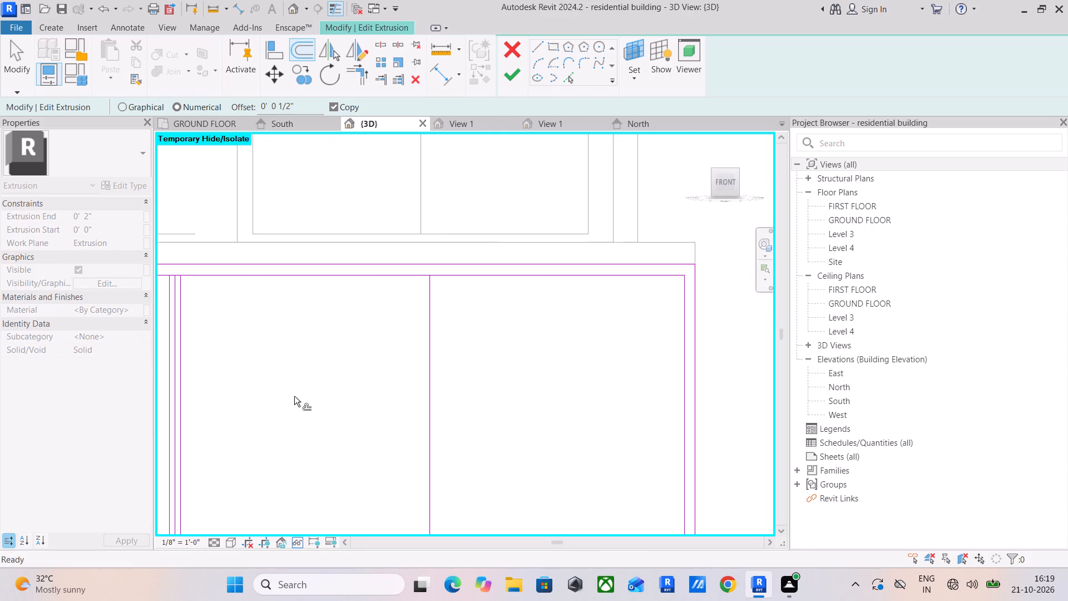
left_click(427, 391)
left_click(434, 390)
key("Escape")
key("Escape")
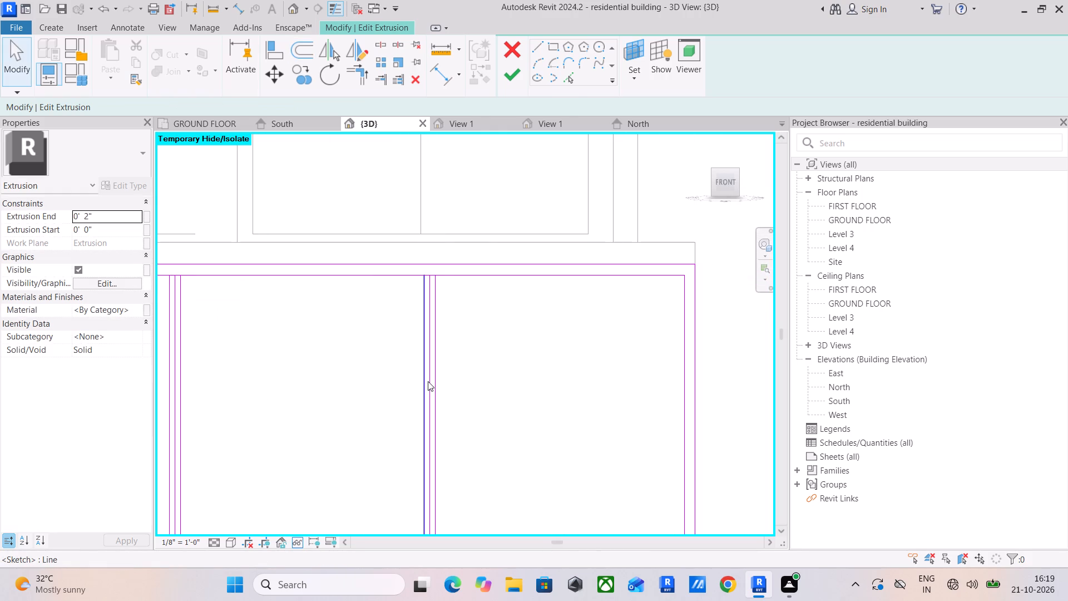
key("Escape")
Delete the original centre line of each of the three dividers, leaving only the offset pairs.
scroll(430, 378, "up", 3)
left_click(428, 375)
key("Delete")
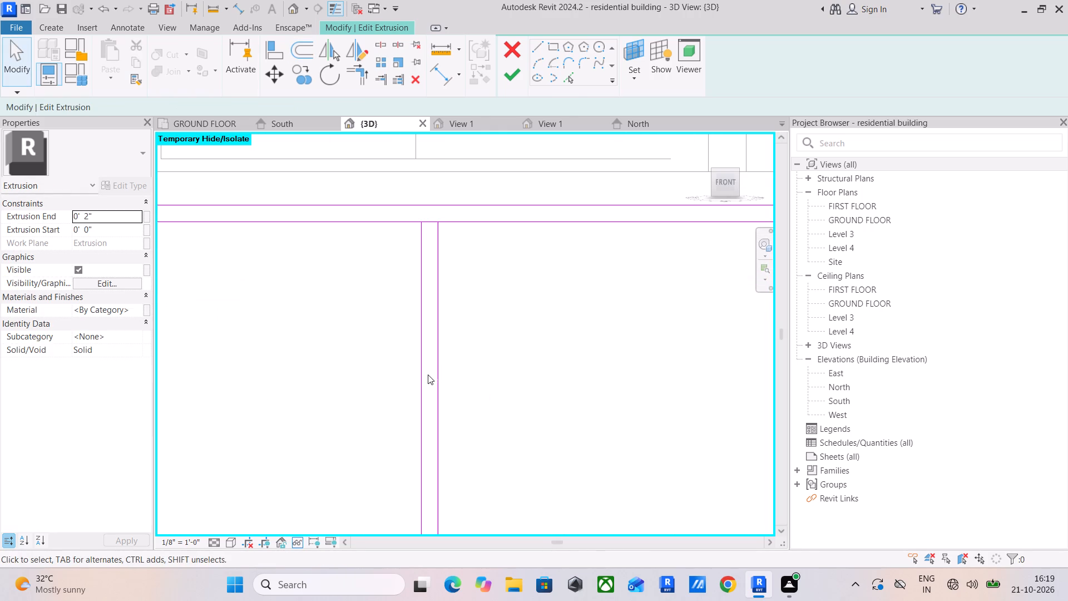
scroll(428, 375, "down", 5)
scroll(234, 392, "up", 6)
left_click(242, 383)
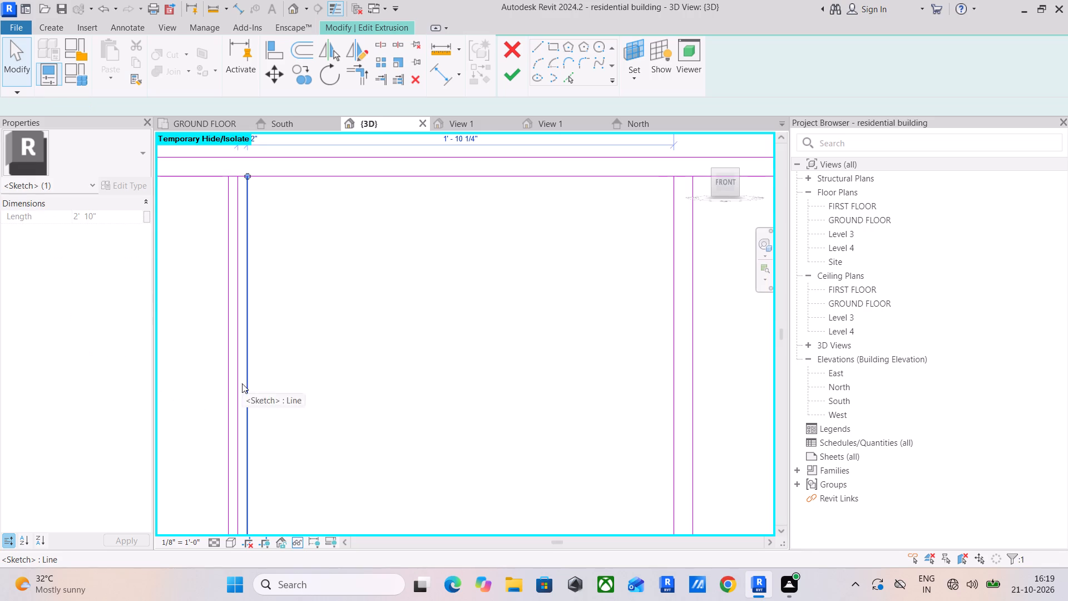
left_click(238, 393)
key("Delete")
scroll(235, 395, "down", 8)
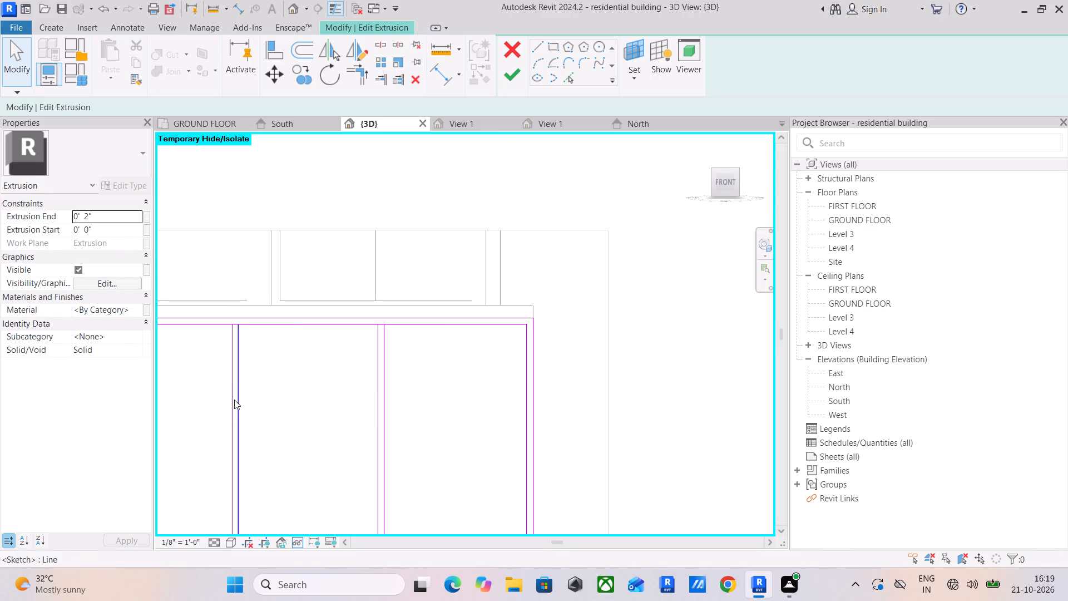
middle_click_drag(262, 402, 642, 427)
scroll(481, 423, "up", 6)
left_click(453, 433)
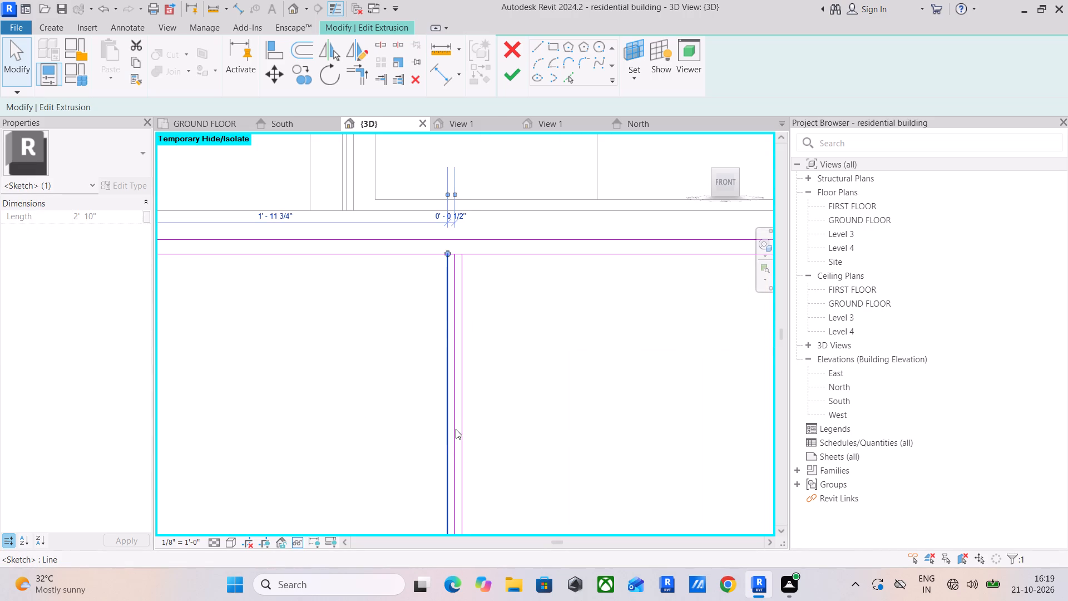
left_click(456, 429)
key("Delete")
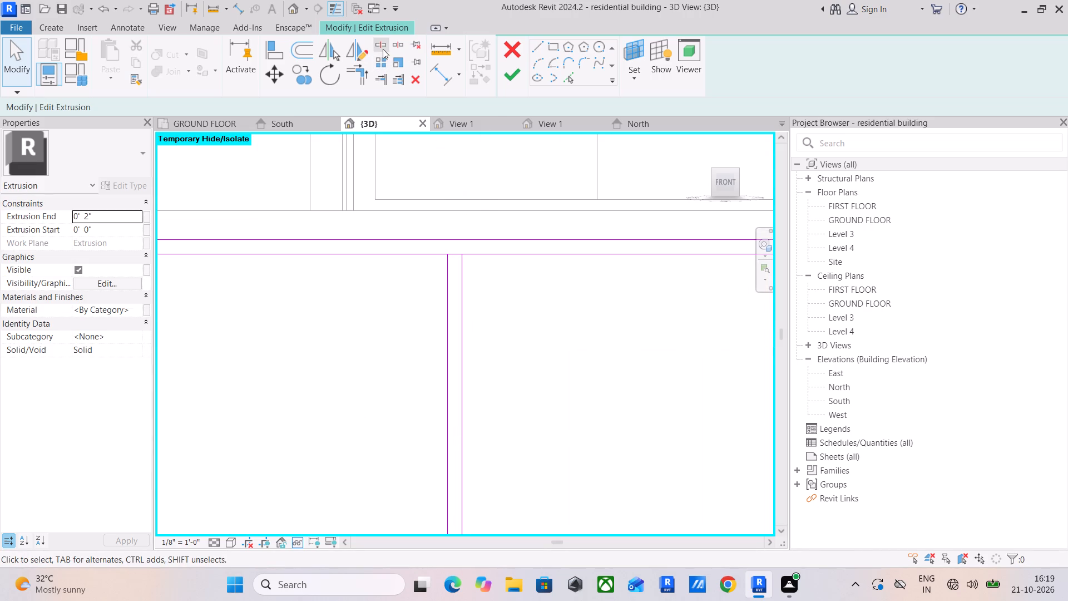
Split the frame's top inner line between the paired lines of each of the three dividers, keeping the inner segments.
left_click(388, 46)
scroll(462, 233, "up", 5)
left_click(448, 280)
scroll(456, 335, "down", 5)
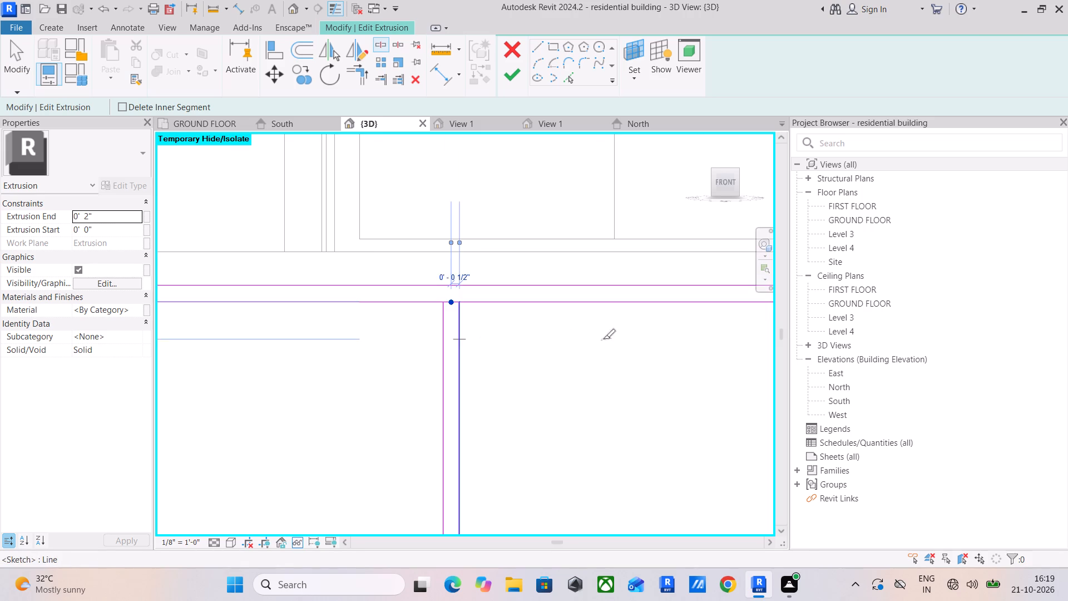
middle_click_drag(603, 339, 161, 338)
scroll(350, 306, "up", 3)
left_click(347, 307)
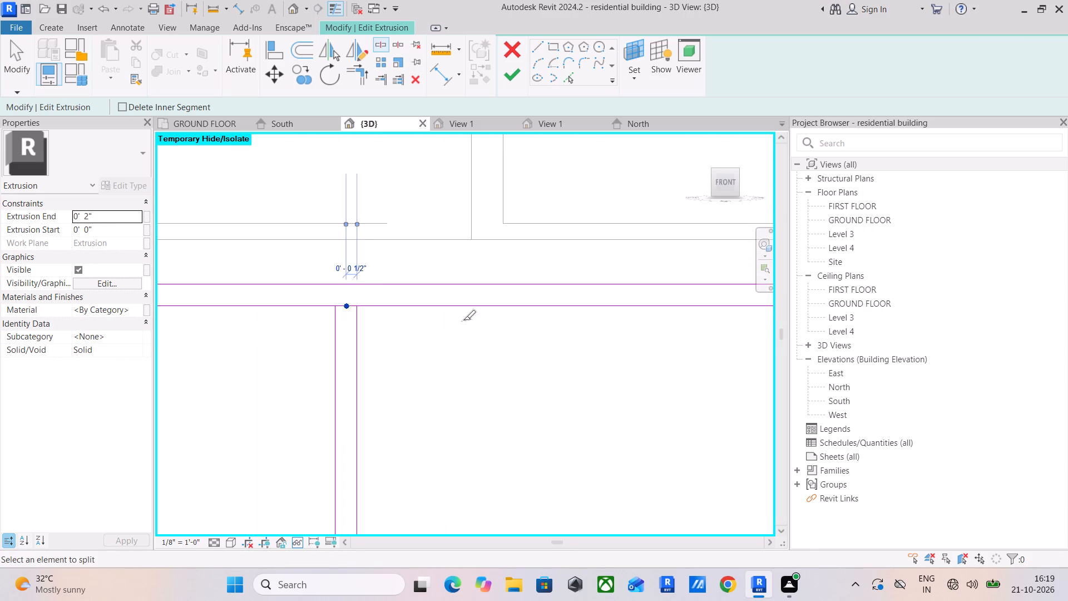
scroll(464, 320, "down", 5)
middle_click_drag(519, 318, 271, 319)
scroll(414, 316, "up", 5)
left_click(409, 317)
Split the frame's bottom inner line between the paired lines of each of the three dividers.
scroll(419, 341, "down", 12)
middle_click_drag(427, 347, 433, 248)
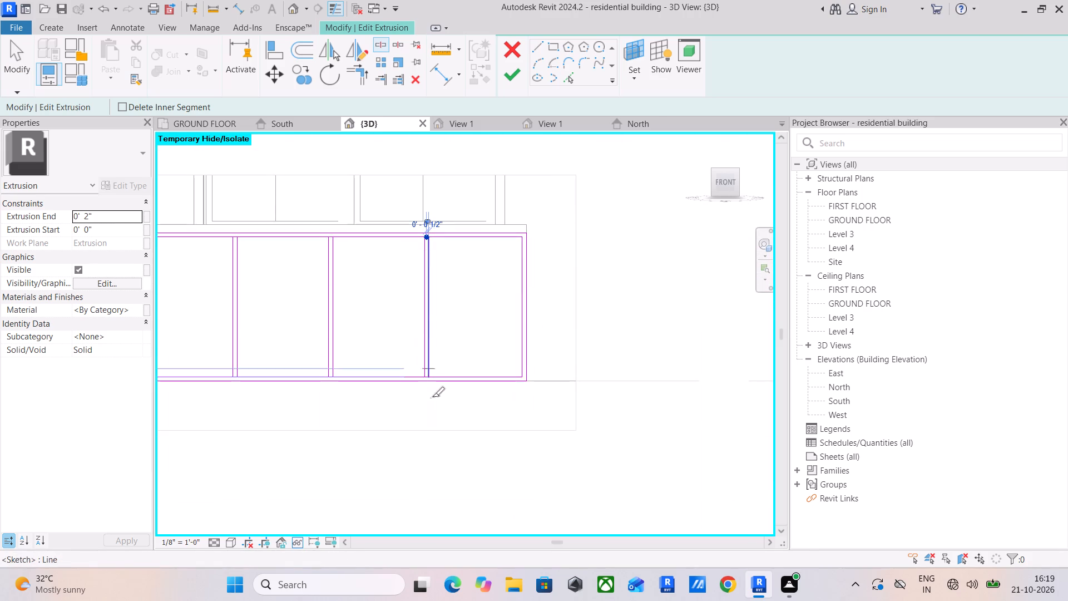
scroll(431, 369, "up", 12)
left_click(425, 401)
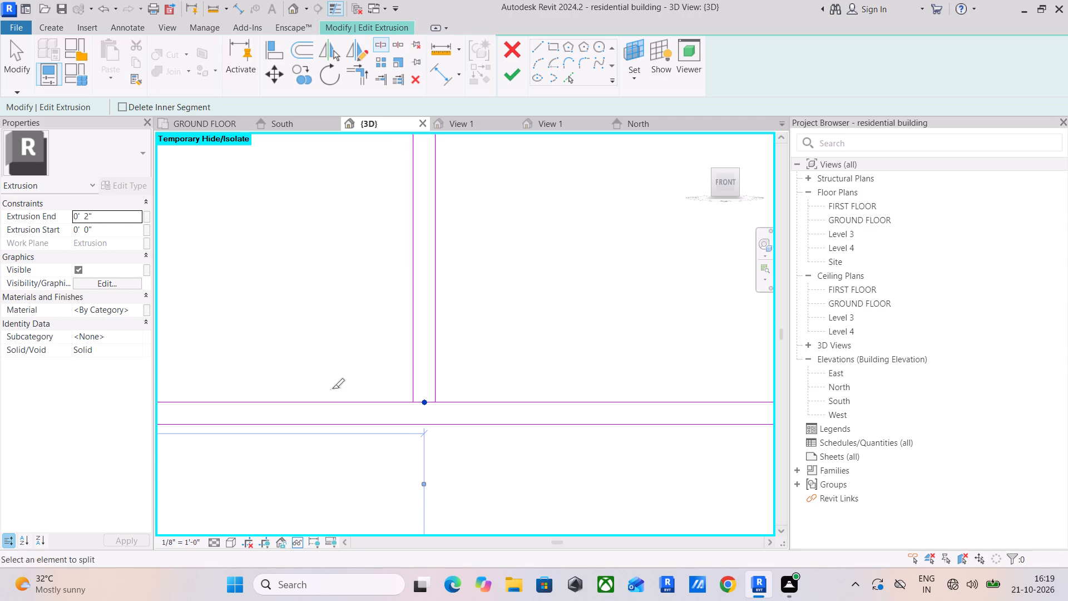
middle_click_drag(332, 388, 637, 381)
scroll(637, 381, "up", 1)
scroll(323, 369, "down", 4)
scroll(233, 380, "up", 5)
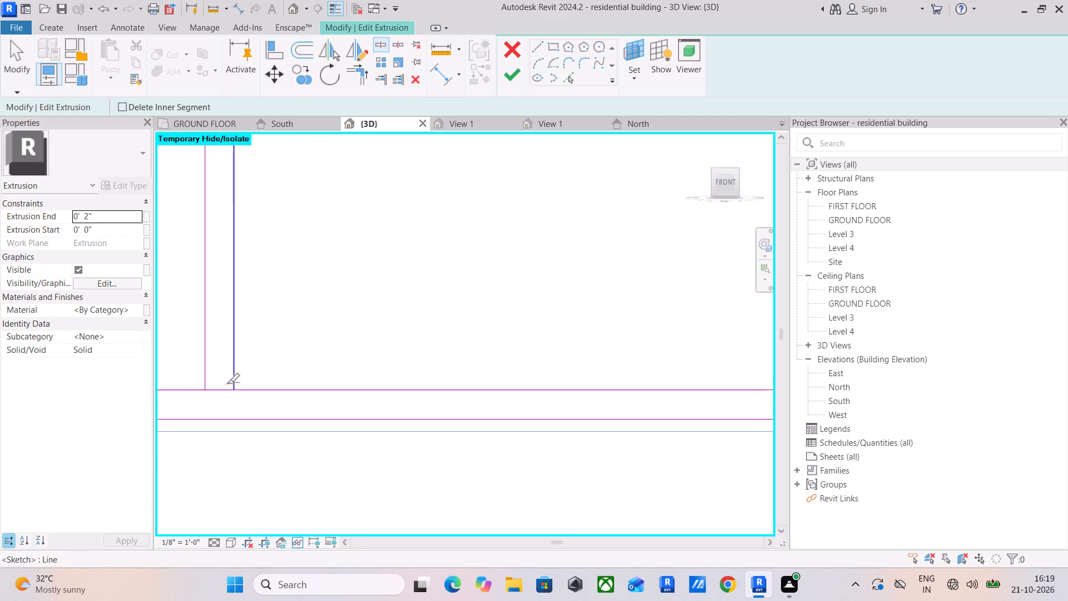
left_click(217, 391)
scroll(222, 378, "down", 5)
middle_click_drag(233, 375, 576, 360)
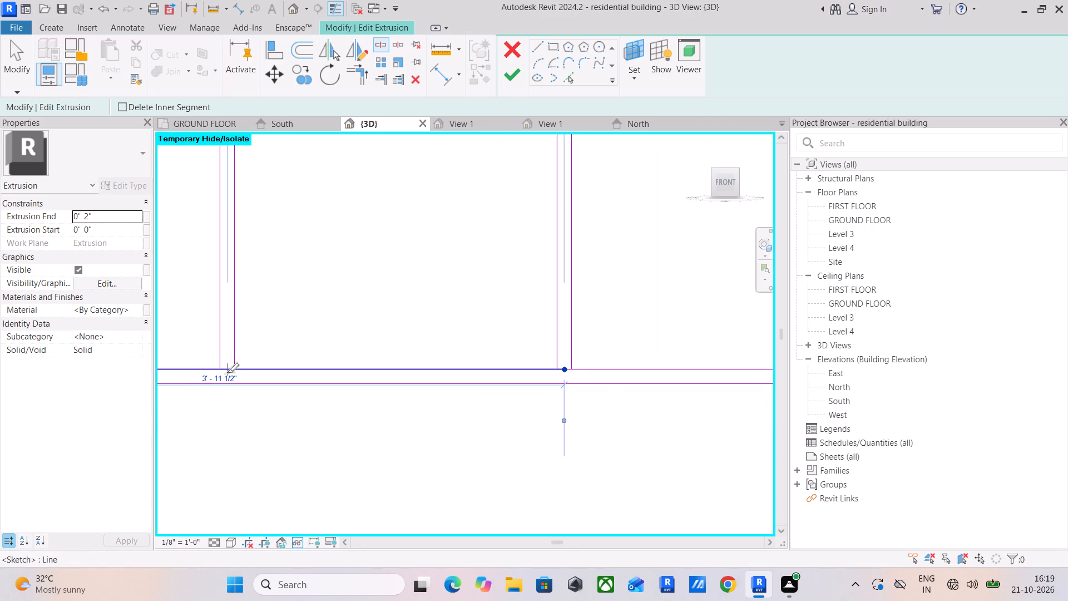
scroll(224, 371, "up", 5)
left_click(232, 371)
scroll(373, 327, "down", 6)
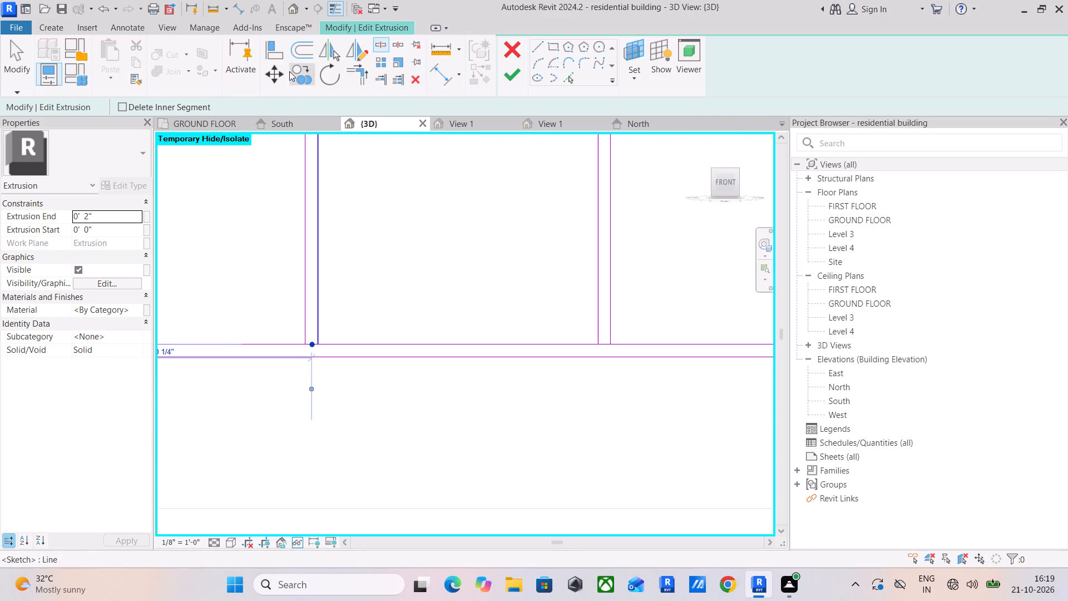
Trim the left divider's two lines to corners with the frame's bottom and top inner lines, opening both junctions.
left_click(358, 75)
left_click(343, 341)
left_click(318, 308)
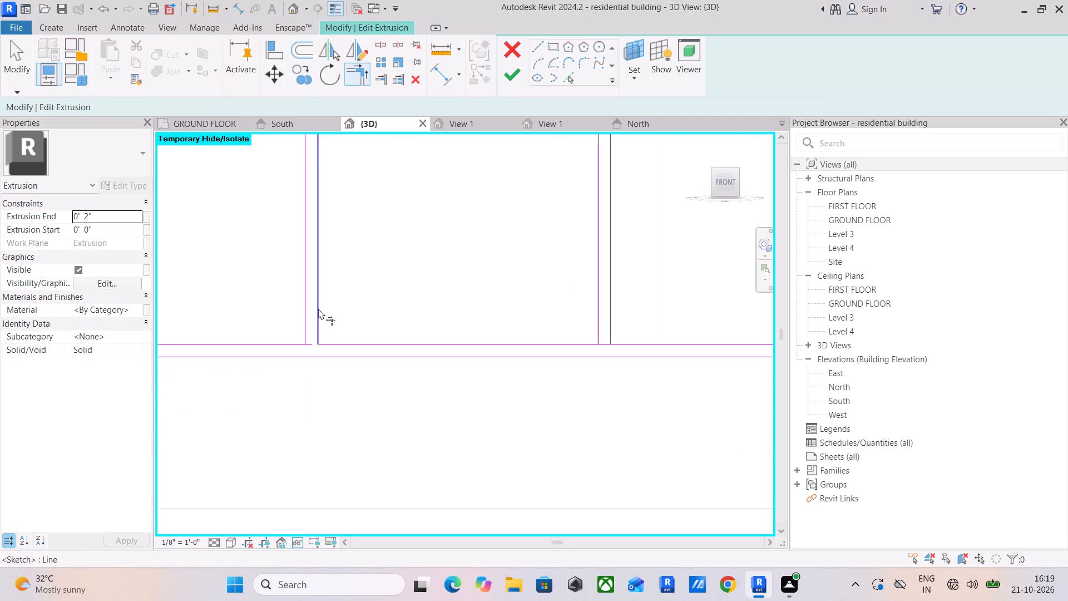
left_click(286, 344)
left_click(303, 319)
scroll(372, 238, "down", 6)
middle_click_drag(374, 237, 333, 511)
scroll(272, 364, "up", 4)
left_click(294, 382)
left_click(324, 405)
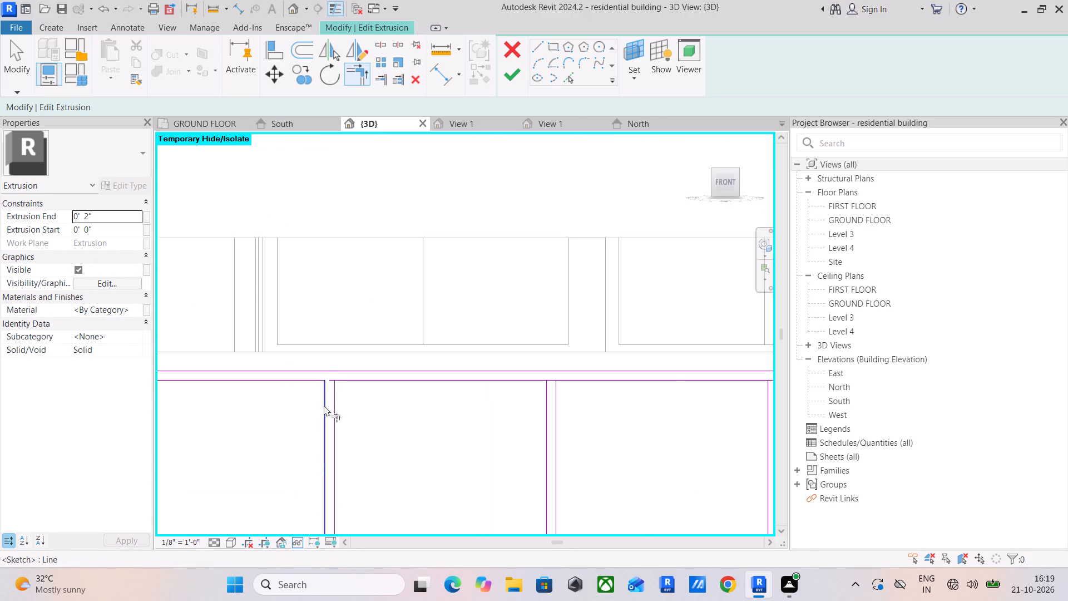
left_click(338, 407)
left_click(350, 381)
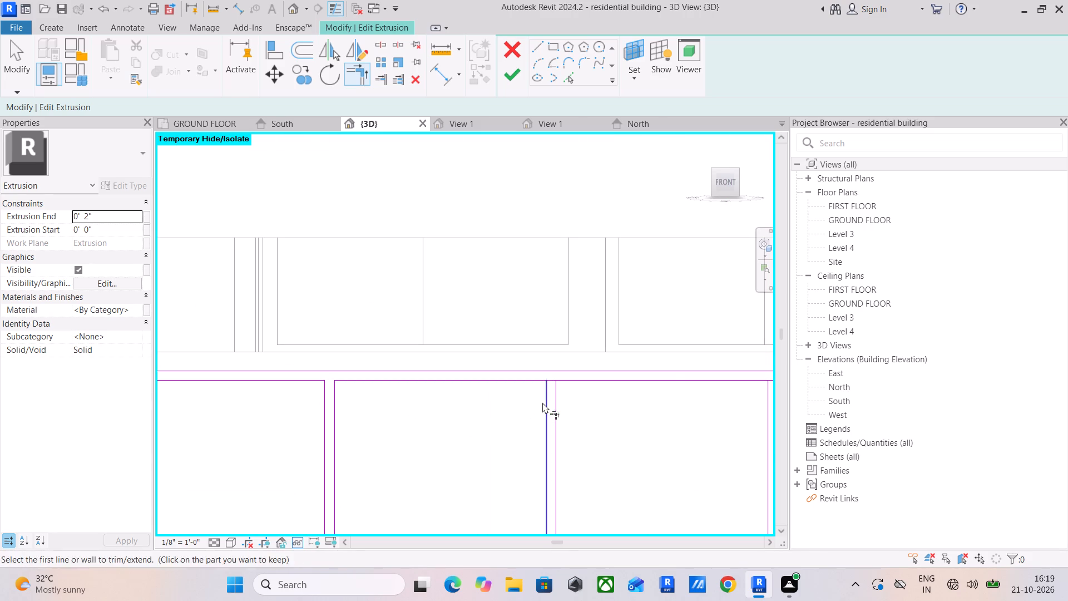
Trim the middle divider's two lines to corners with the frame's top and bottom inner lines.
left_click(542, 402)
left_click(531, 383)
left_click_drag(553, 410, 557, 405)
left_click(573, 383)
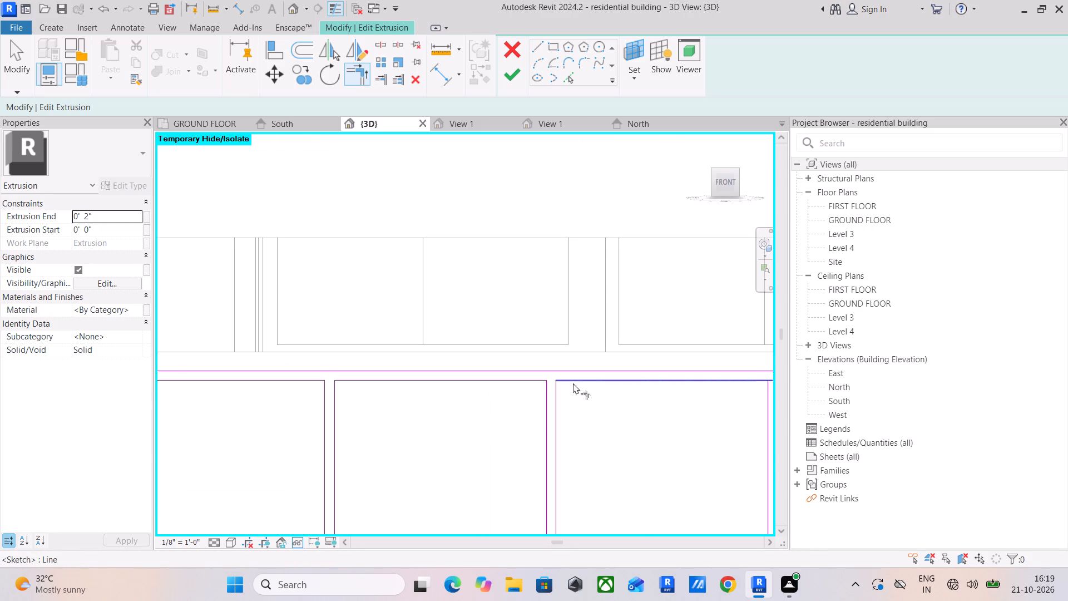
scroll(616, 395, "down", 4)
middle_click_drag(634, 396, 298, 307)
scroll(232, 488, "up", 5)
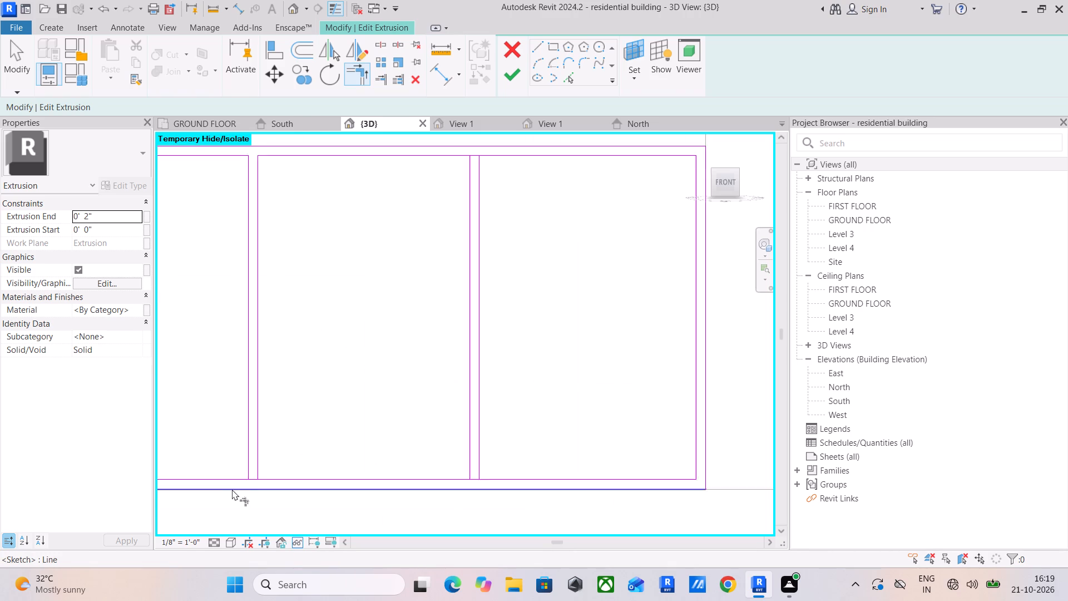
scroll(232, 489, "up", 1)
left_click(241, 476)
left_click(250, 446)
left_click(263, 438)
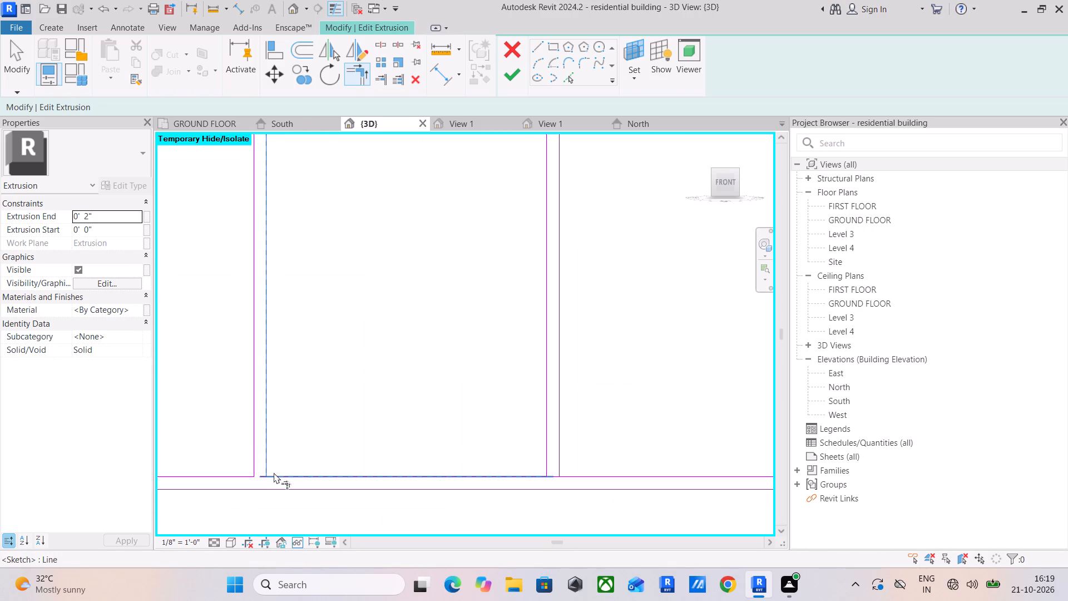
left_click_drag(274, 472, 279, 473)
Trim the right divider's two lines to corners with the frame's bottom and top inner lines.
left_click(512, 476)
left_click(548, 435)
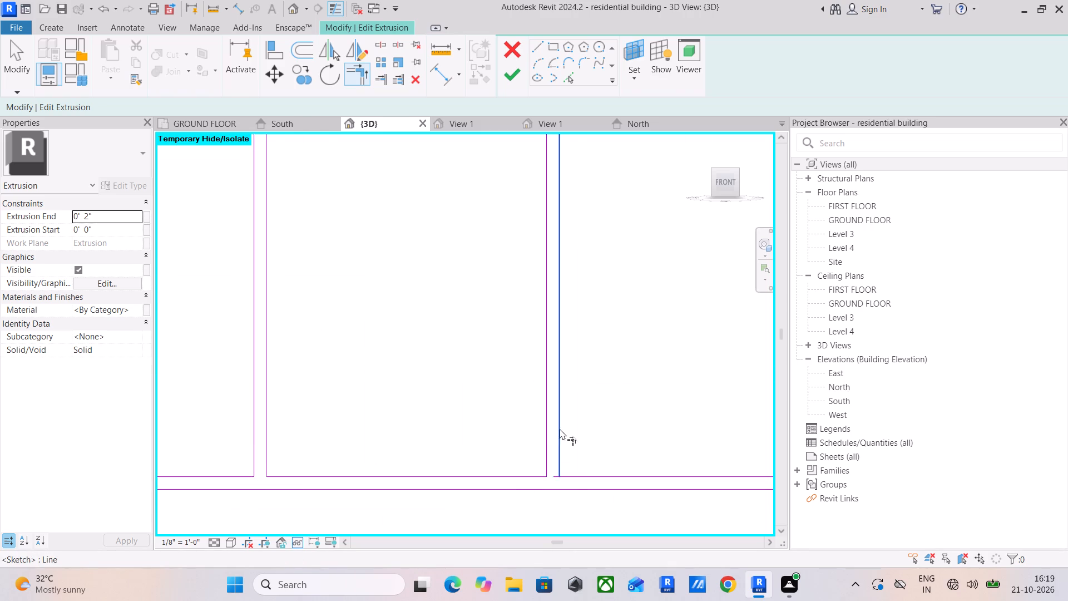
left_click(560, 428)
left_click(576, 479)
scroll(570, 390, "down", 4)
middle_click_drag(562, 377, 516, 492)
scroll(509, 322, "up", 5)
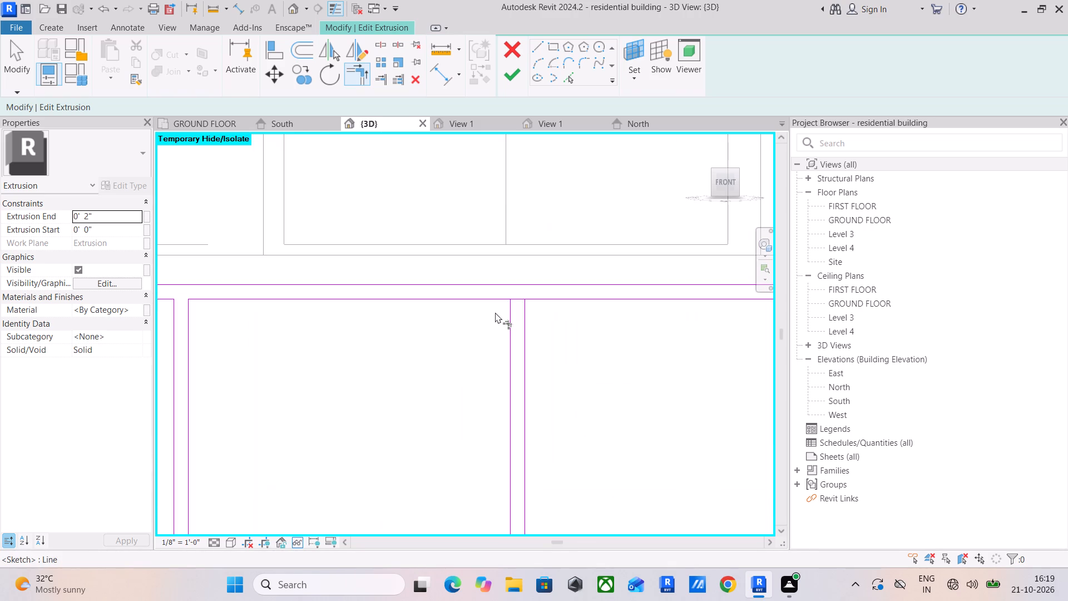
left_click(495, 301)
left_click(513, 338)
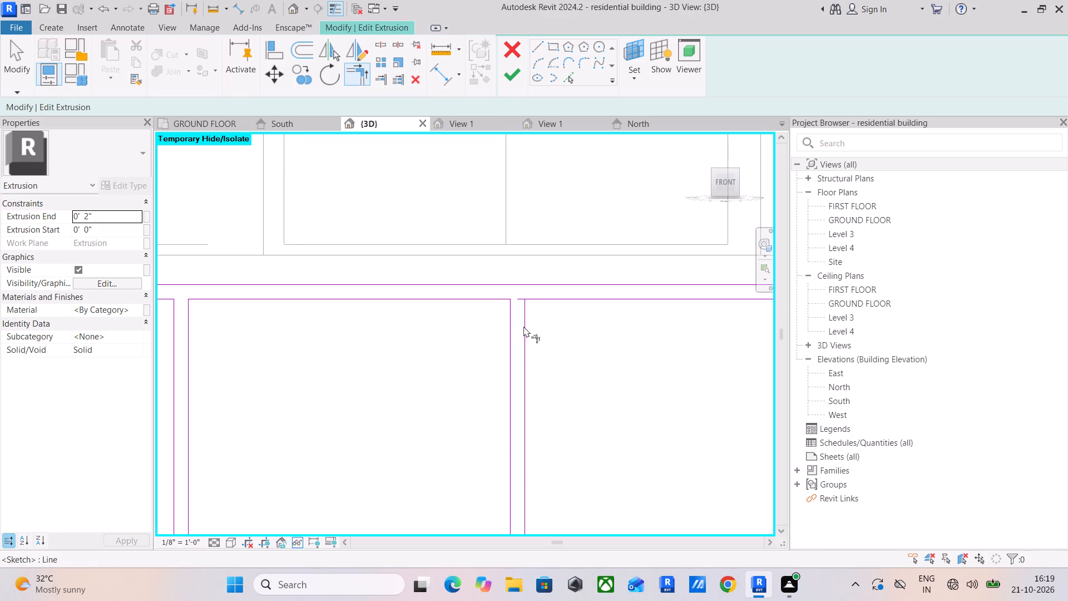
left_click(523, 326)
left_click(540, 300)
Finish the edited sketch of the longer run's frame extrusion and deselect it.
scroll(572, 376, "down", 5)
middle_click_drag(579, 377, 296, 280)
scroll(297, 282, "up", 1)
middle_click_drag(387, 401, 435, 328)
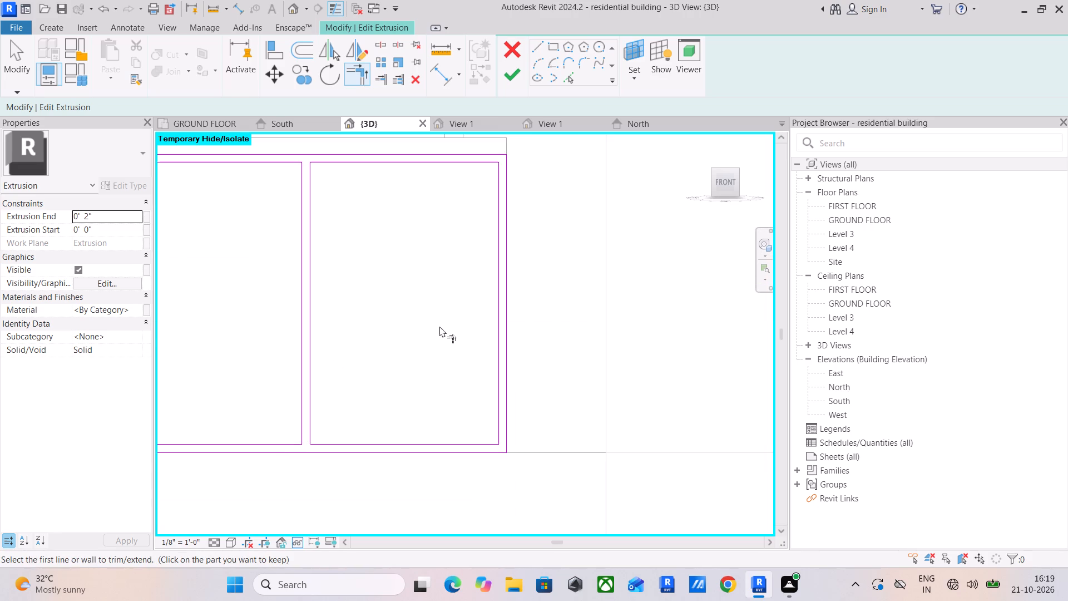
scroll(434, 252, "down", 4)
left_click(512, 77)
scroll(426, 225, "down", 8)
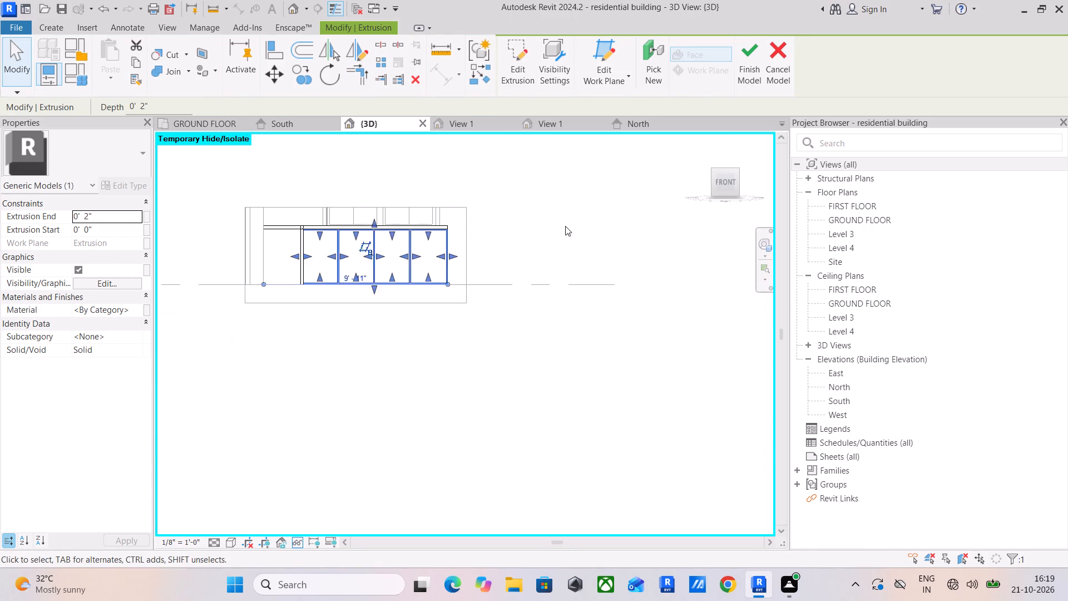
left_click(566, 226)
Start a new extrusion and pick the front face of the divided frame as its work plane.
left_click(56, 28)
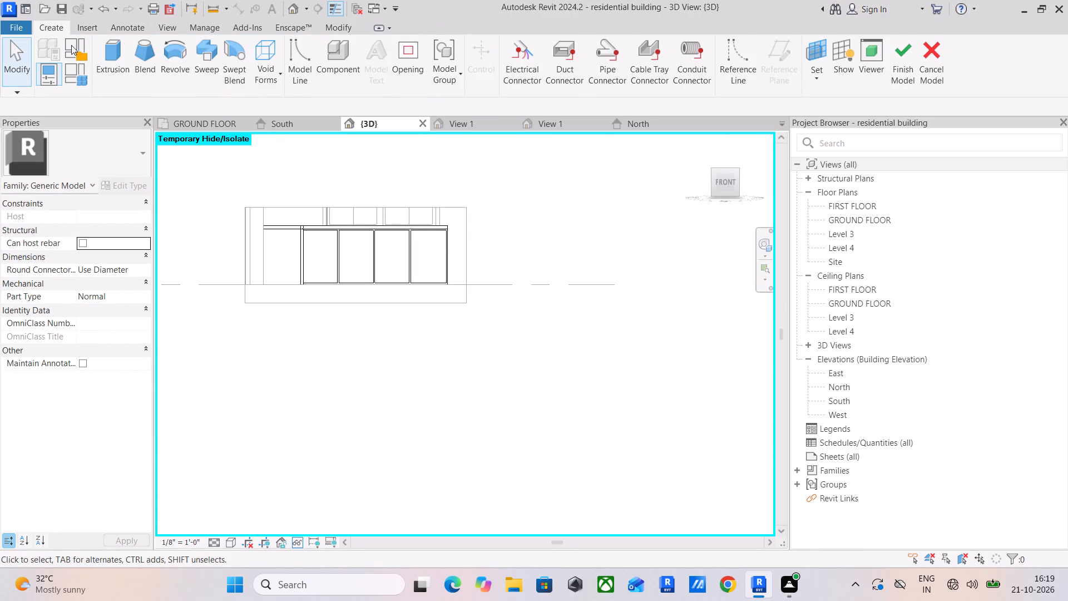
left_click(114, 62)
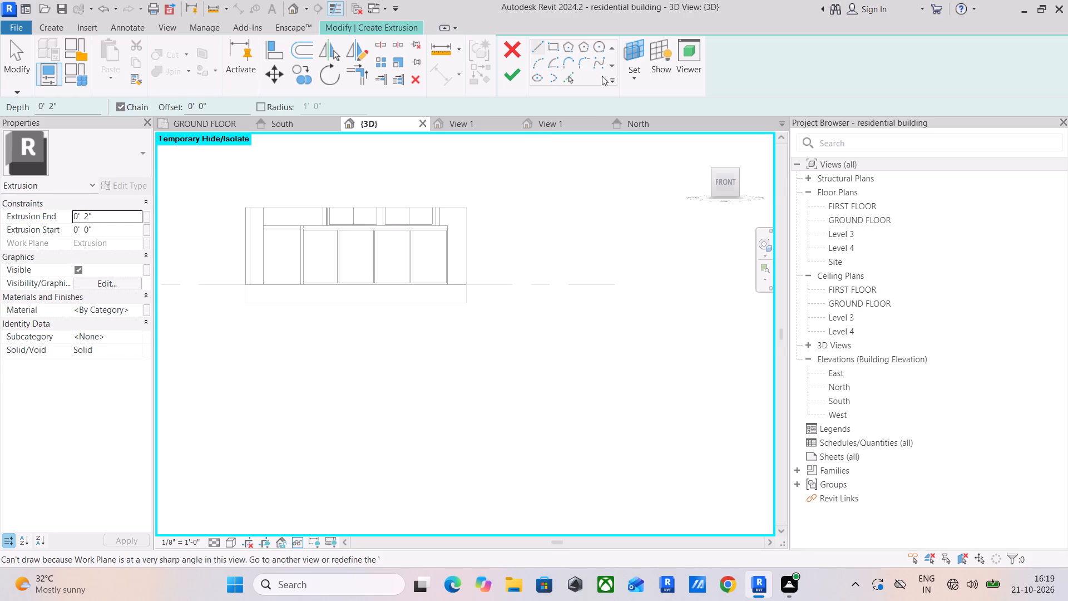
left_click(631, 72)
left_click(645, 119)
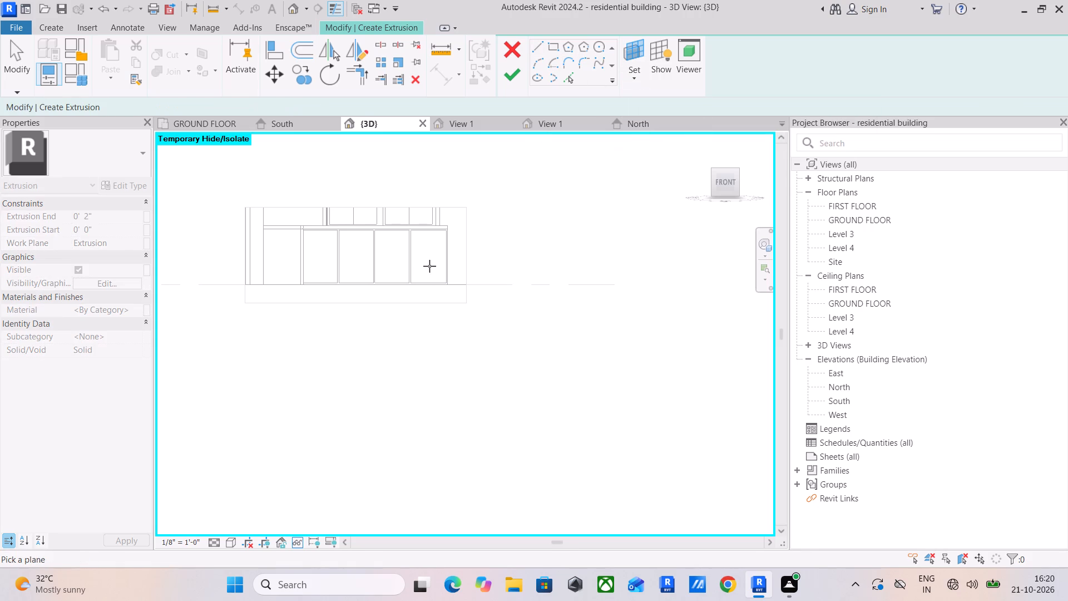
scroll(433, 225, "up", 10)
scroll(498, 256, "up", 4)
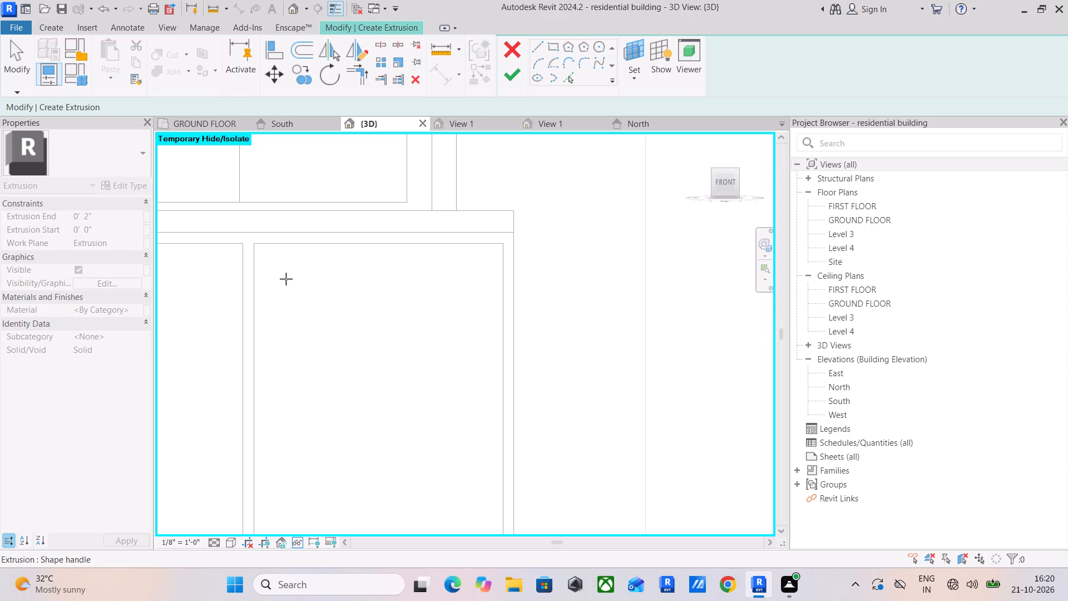
left_click(265, 236)
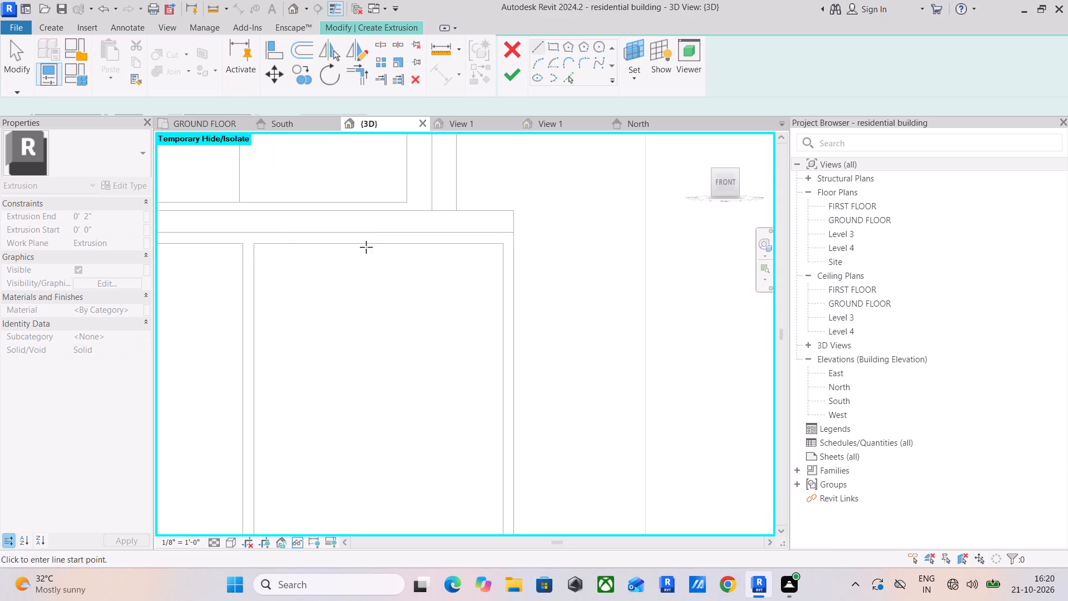
Sketch a rectangle inset 1/2" inside the frame's right-hand opening for a cabinet door panel.
scroll(312, 181, "down", 3)
middle_click_drag(318, 221, 451, 259)
scroll(534, 262, "up", 3)
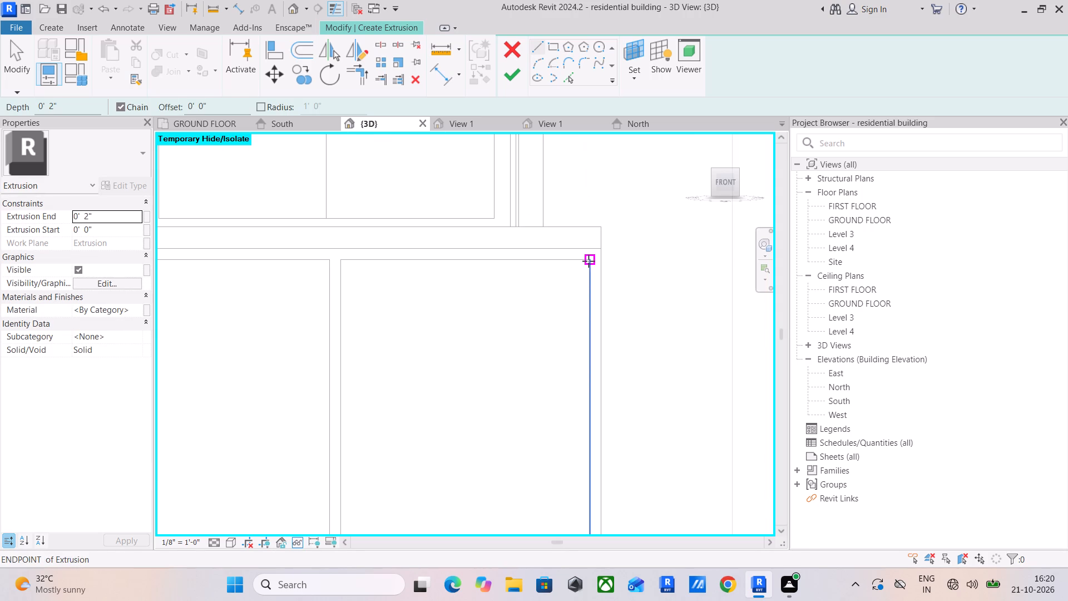
left_click(589, 261)
left_click_drag(227, 101, 157, 103)
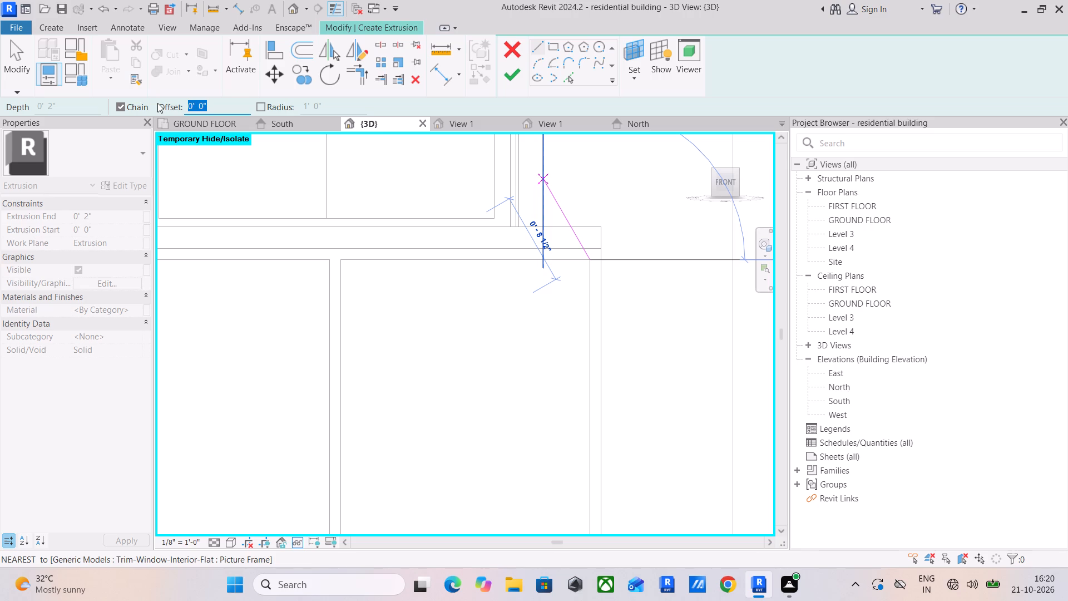
type(".5\"")
key("Return")
left_click(556, 46)
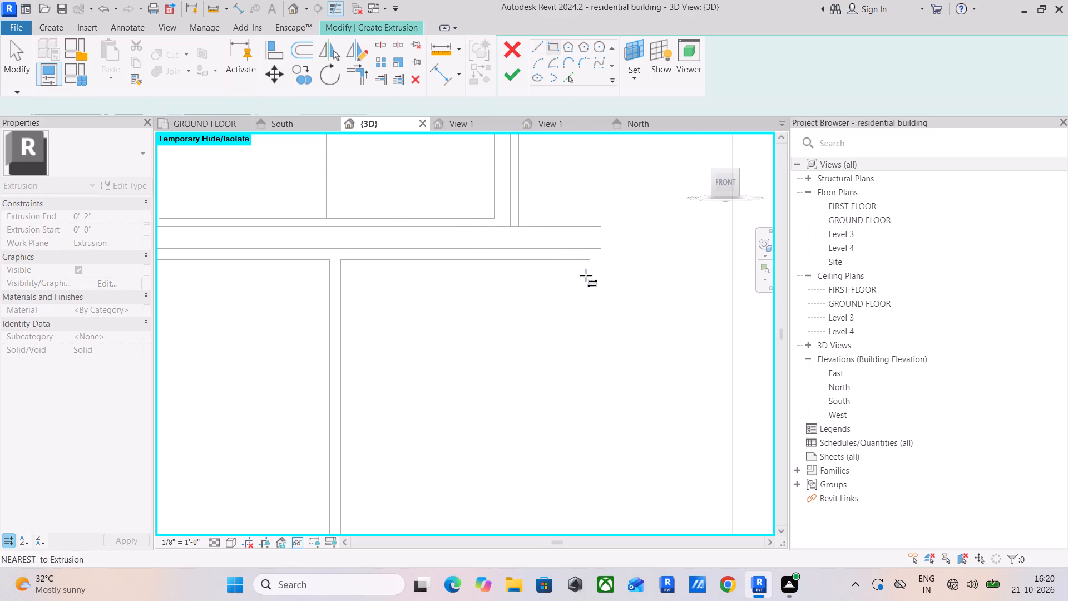
left_click_drag(585, 261, 582, 267)
key("space")
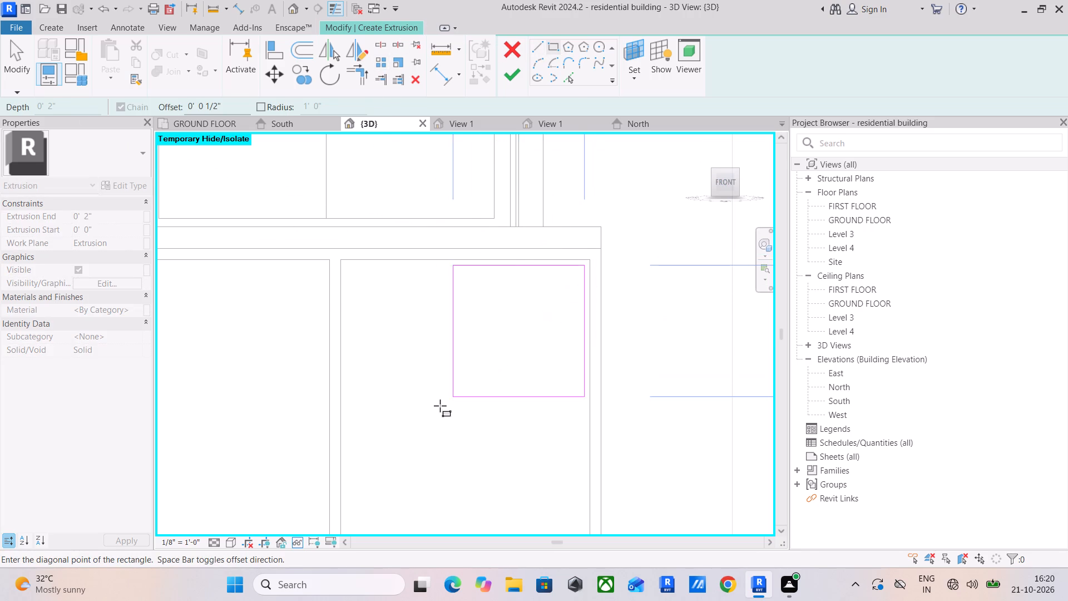
scroll(440, 406, "down", 4)
middle_click_drag(443, 402, 494, 235)
left_click(436, 367)
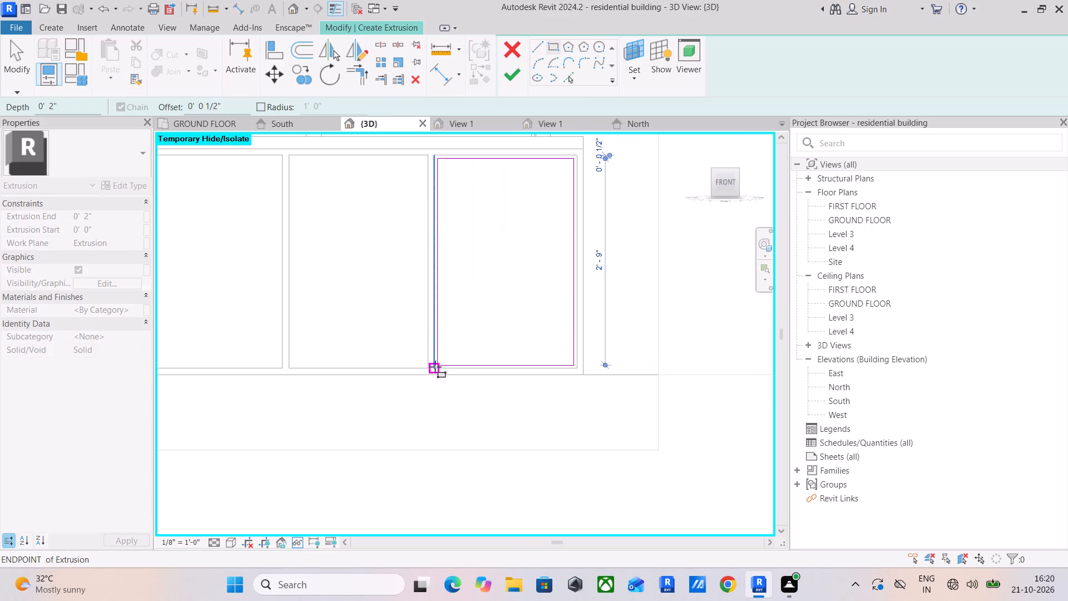
Sketch rectangles inset 1/2" inside each of the other three frame openings.
left_click(429, 367)
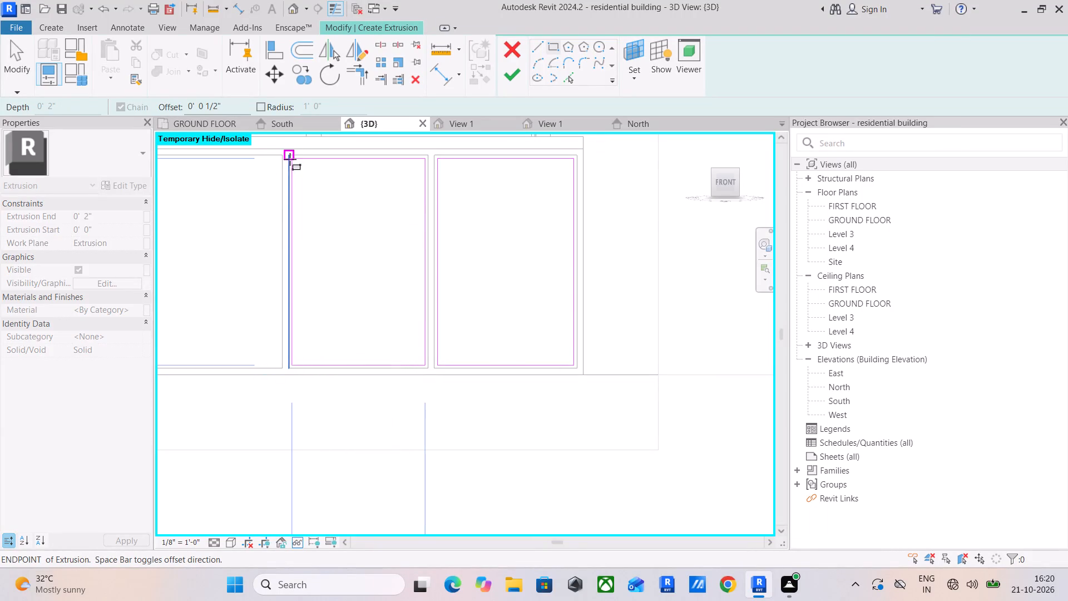
left_click(290, 159)
left_click(279, 159)
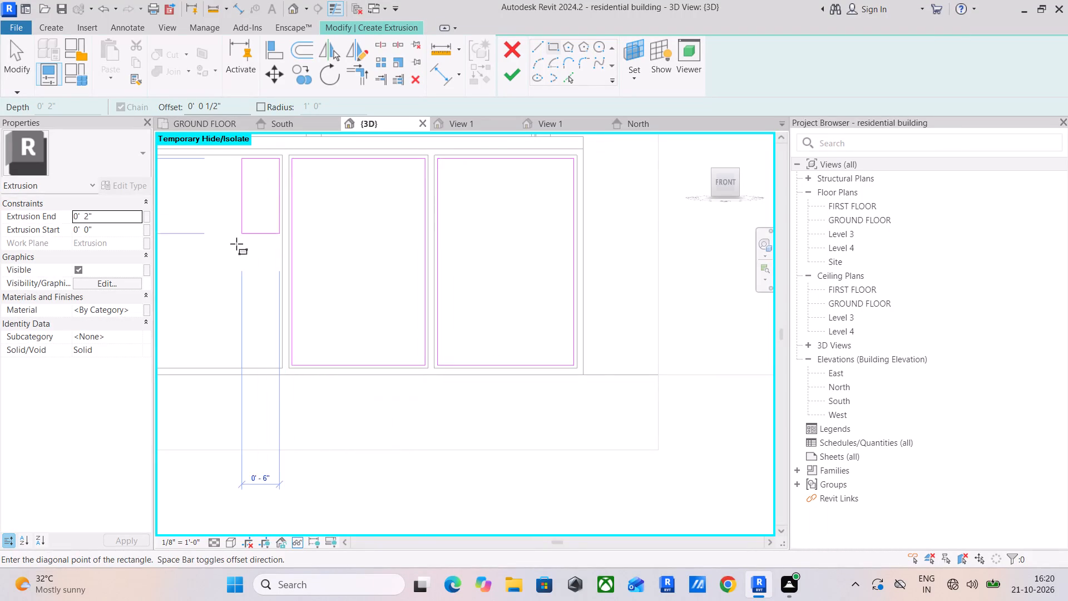
scroll(236, 247, "down", 1)
middle_click_drag(236, 248, 540, 276)
left_click(459, 377)
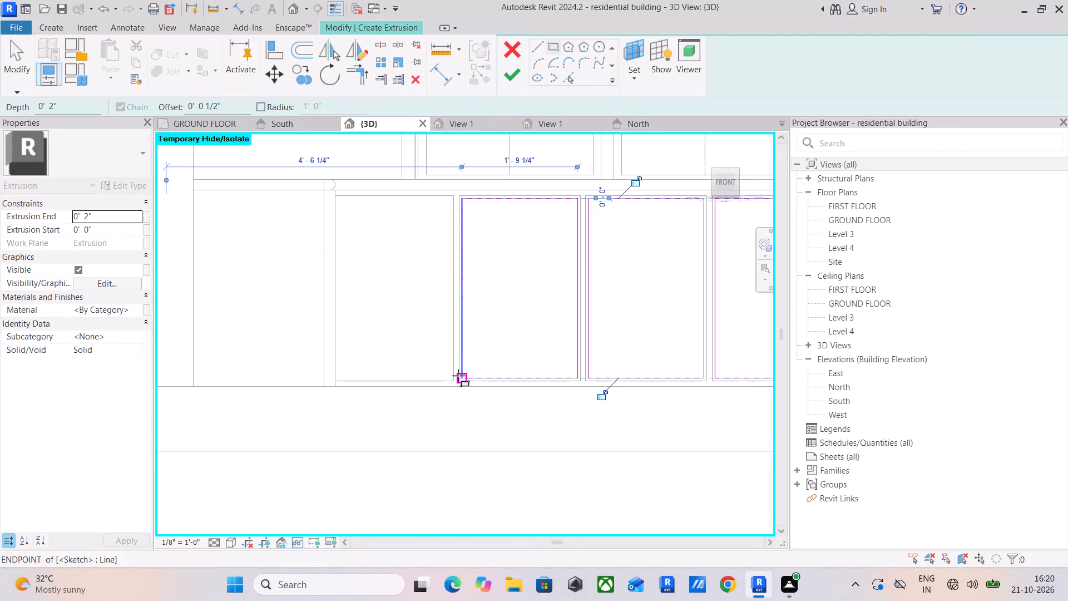
scroll(440, 380, "up", 5)
left_click(465, 382)
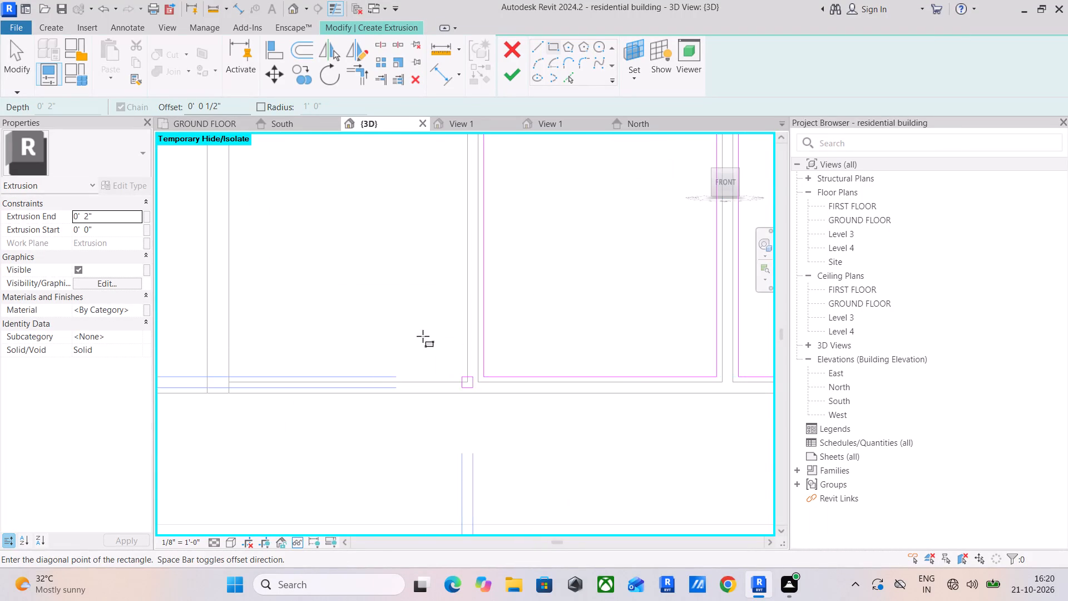
scroll(370, 287, "down", 4)
middle_click_drag(370, 287, 414, 396)
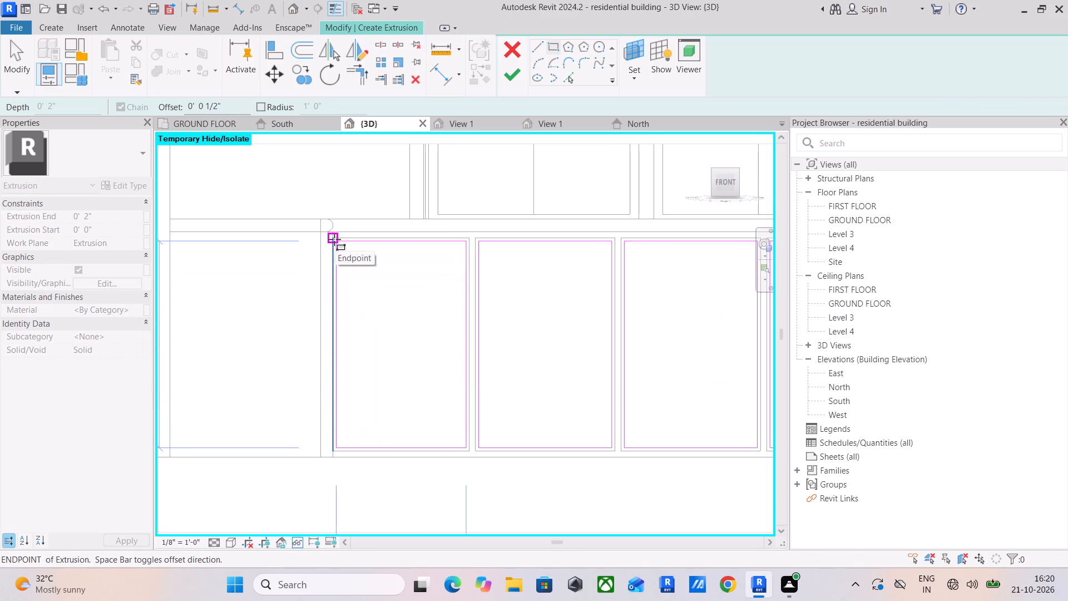
scroll(334, 239, "up", 9)
left_click(333, 239)
scroll(420, 298, "down", 3)
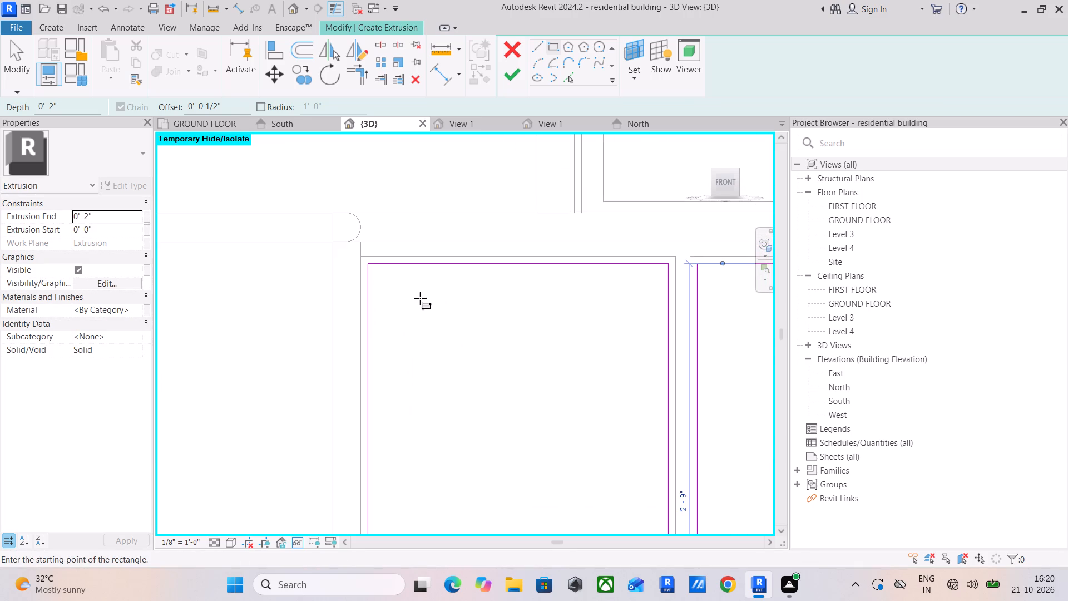
Switch the 3D view to wireframe display so the frame's hidden edges can be used for sketching.
scroll(462, 327, "down", 3)
middle_click_drag(464, 327, 385, 293)
scroll(326, 269, "down", 4)
middle_click_drag(379, 289, 378, 291)
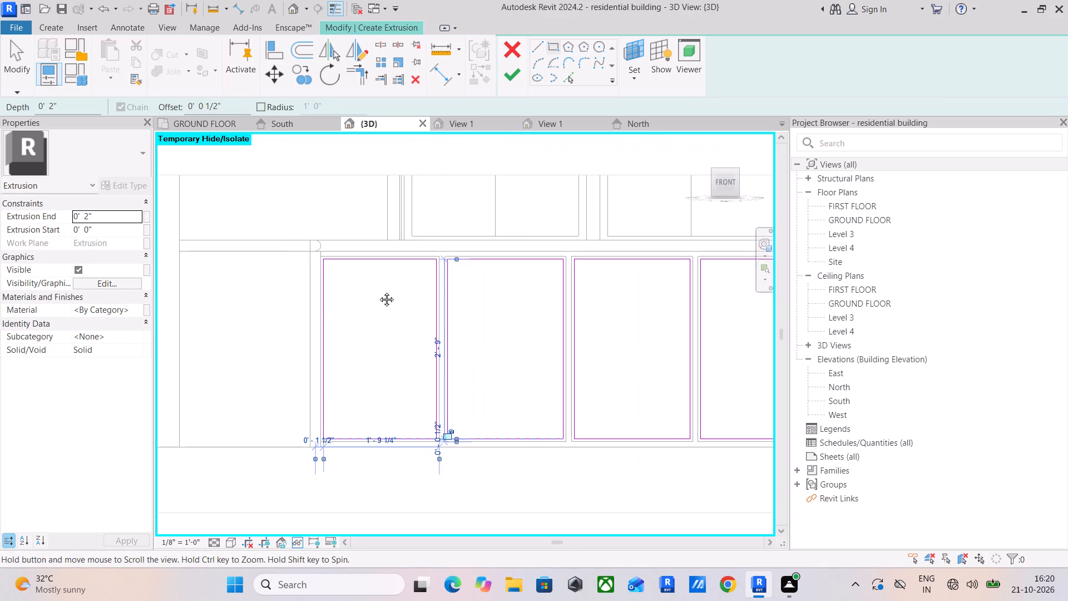
middle_click_drag(378, 291, 330, 303)
scroll(271, 276, "up", 4)
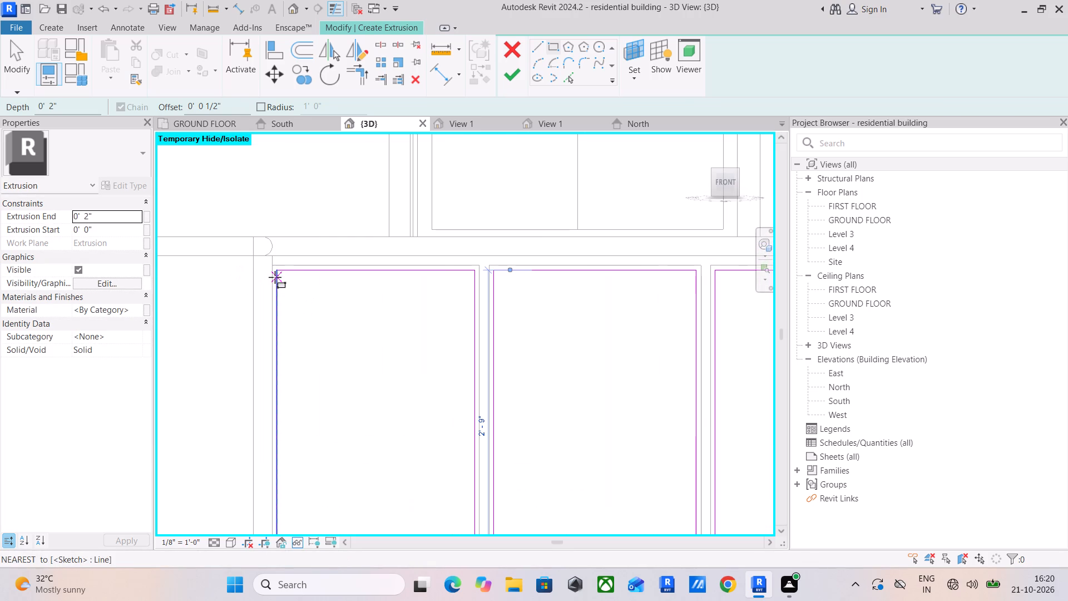
left_click(233, 538)
left_click(273, 462)
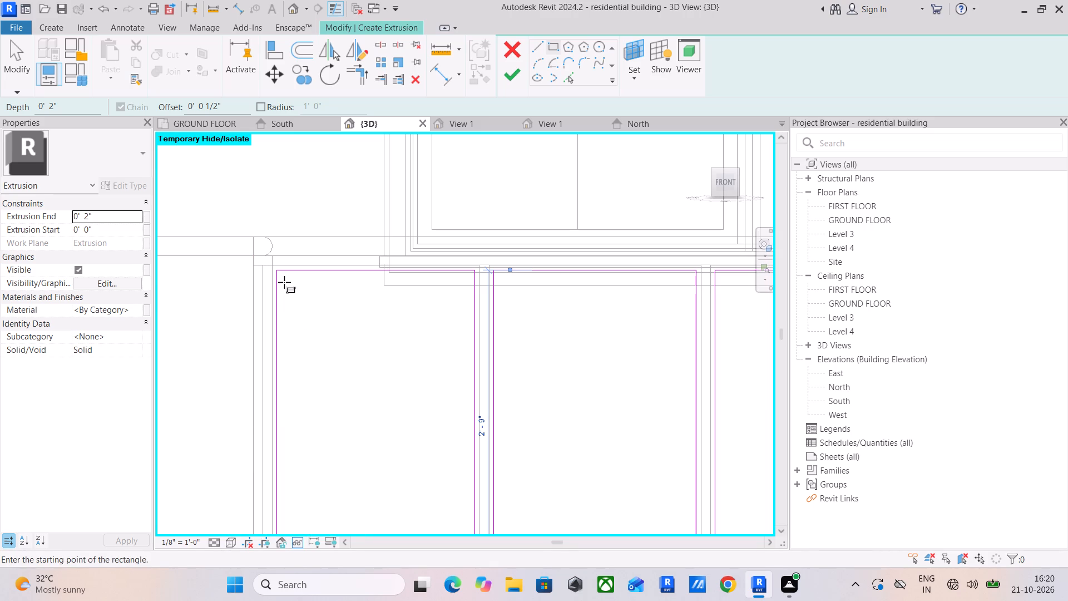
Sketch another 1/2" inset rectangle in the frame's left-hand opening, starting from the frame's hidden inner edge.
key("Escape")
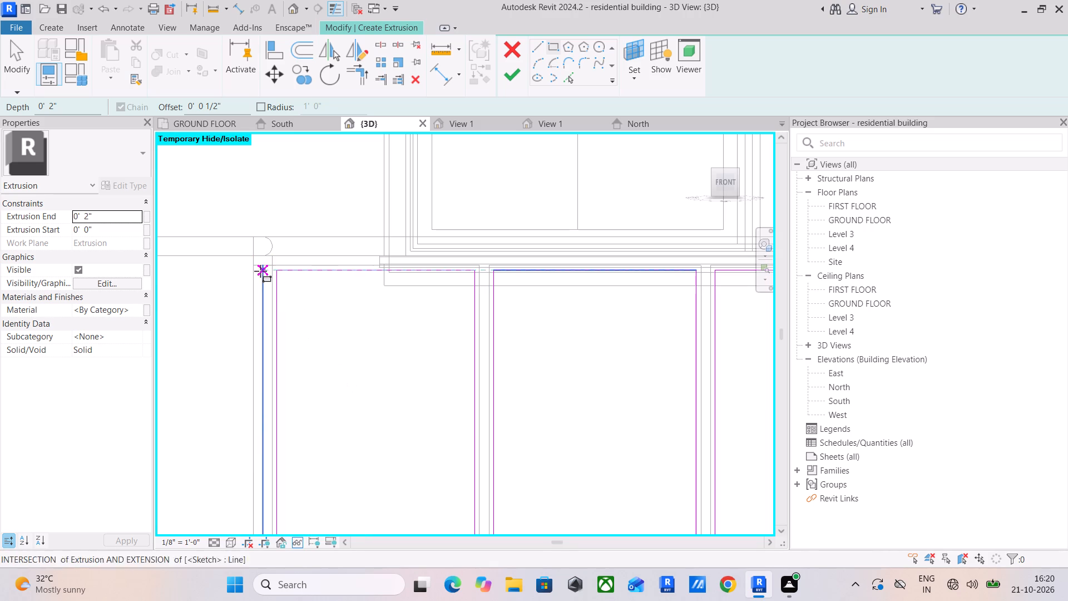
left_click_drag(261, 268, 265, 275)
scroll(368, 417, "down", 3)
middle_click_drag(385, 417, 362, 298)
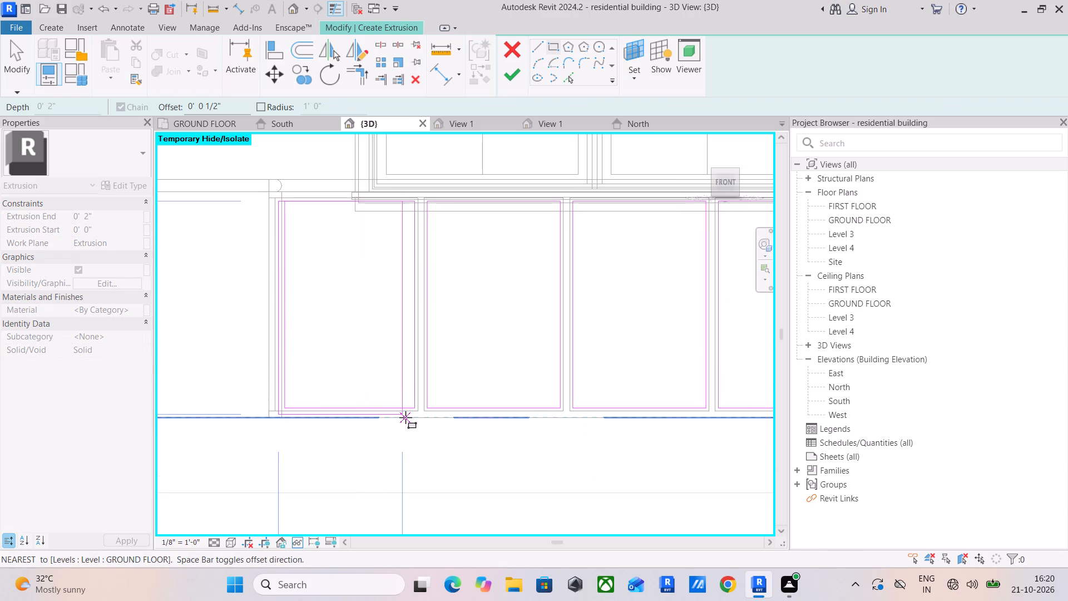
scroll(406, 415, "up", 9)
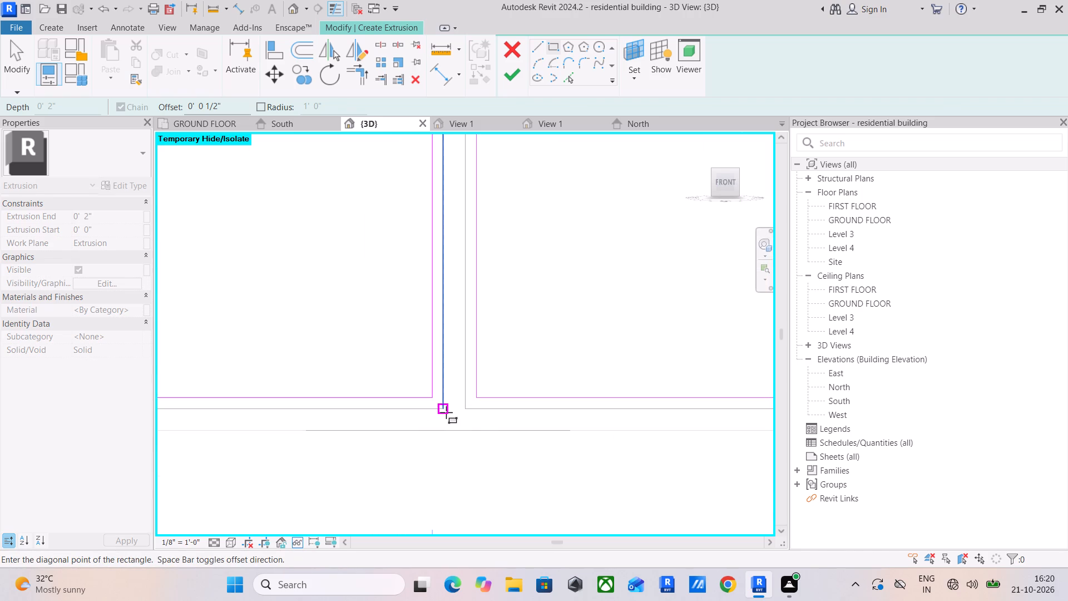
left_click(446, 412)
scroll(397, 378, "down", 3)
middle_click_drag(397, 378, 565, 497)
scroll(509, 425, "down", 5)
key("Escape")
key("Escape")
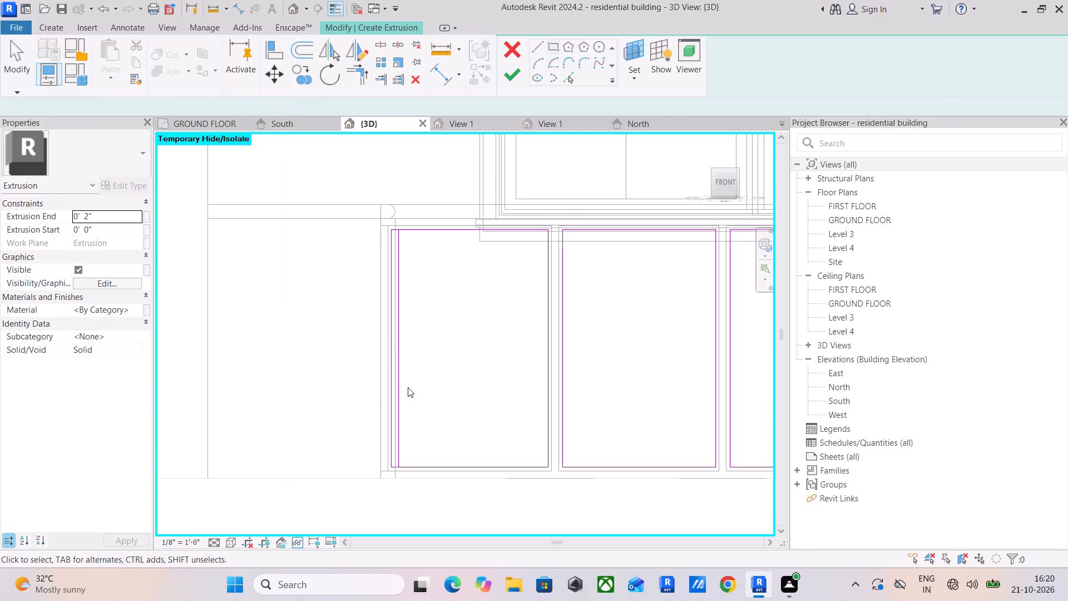
Delete both overlapping door panel rectangles from the frame's left-hand opening.
scroll(405, 382, "up", 4)
left_click(394, 396)
scroll(464, 396, "down", 3)
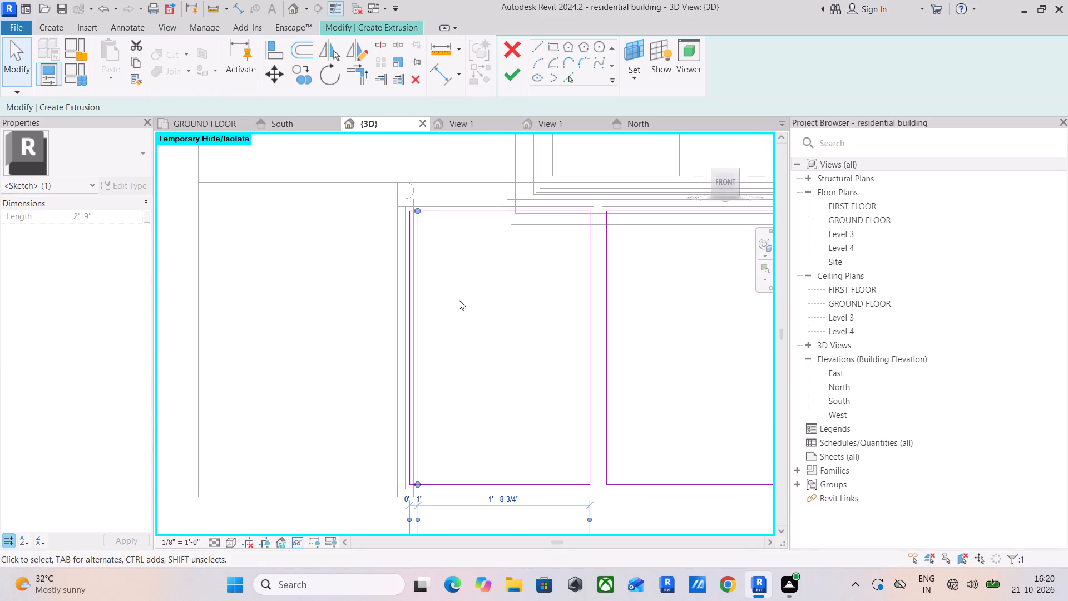
left_click_drag(403, 191, 454, 279)
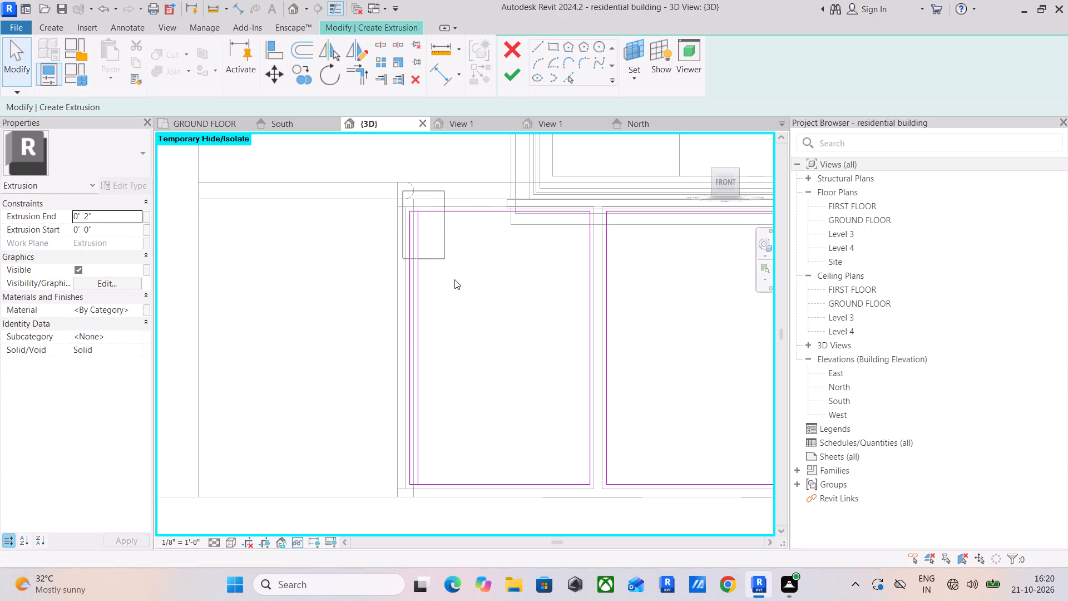
left_click_drag(454, 279, 601, 503)
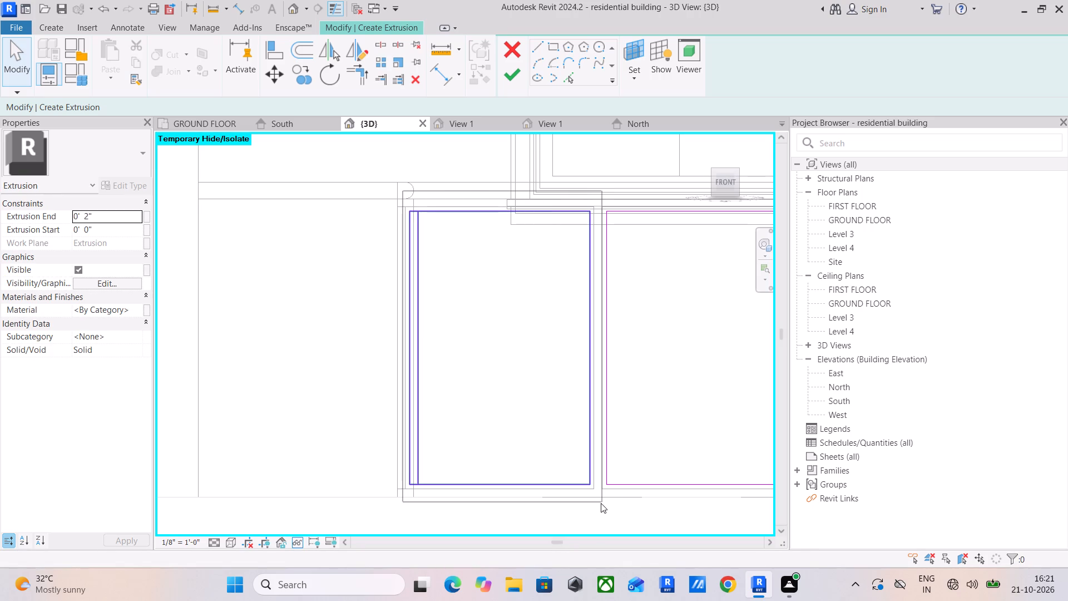
left_click_drag(601, 503, 600, 505)
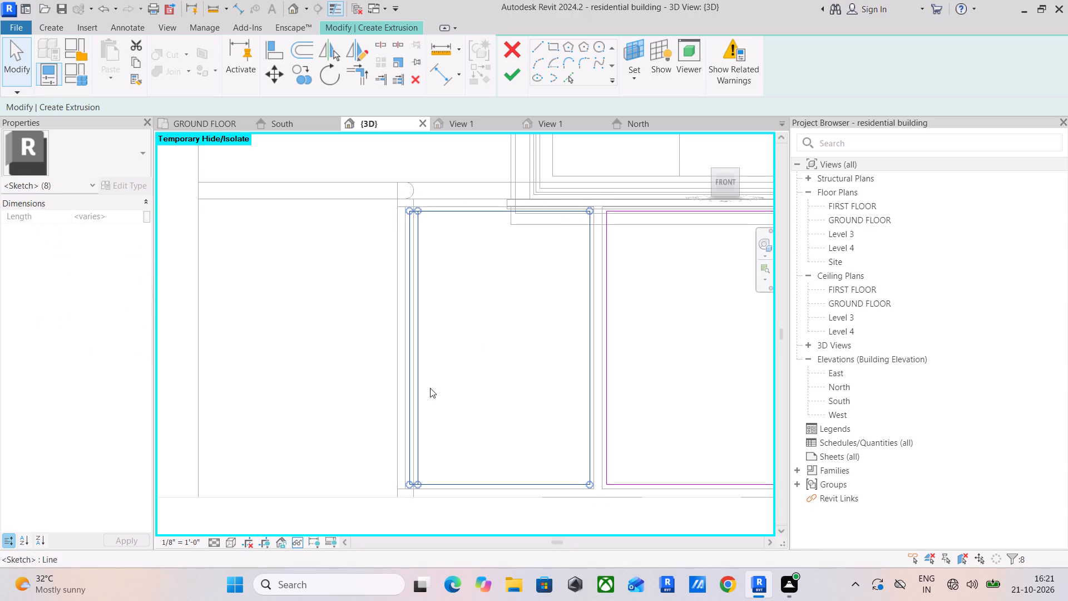
key("Delete")
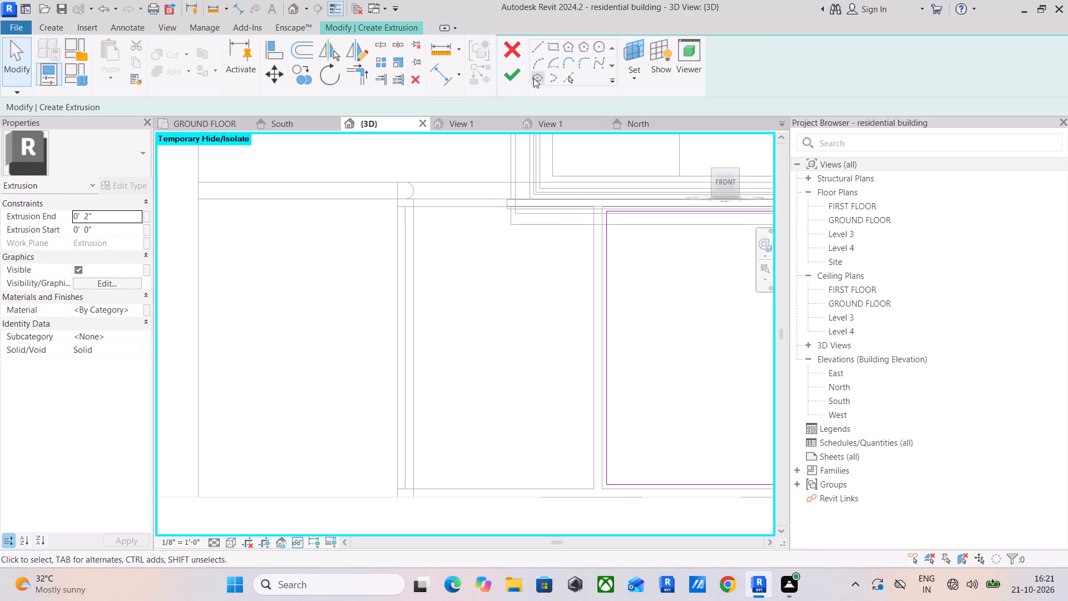
Sketch a rectangle inset 1/2" inside the left-hand opening, using the frame's hidden inner edge as its outer side.
left_click(555, 45)
left_click_drag(215, 107, 144, 107)
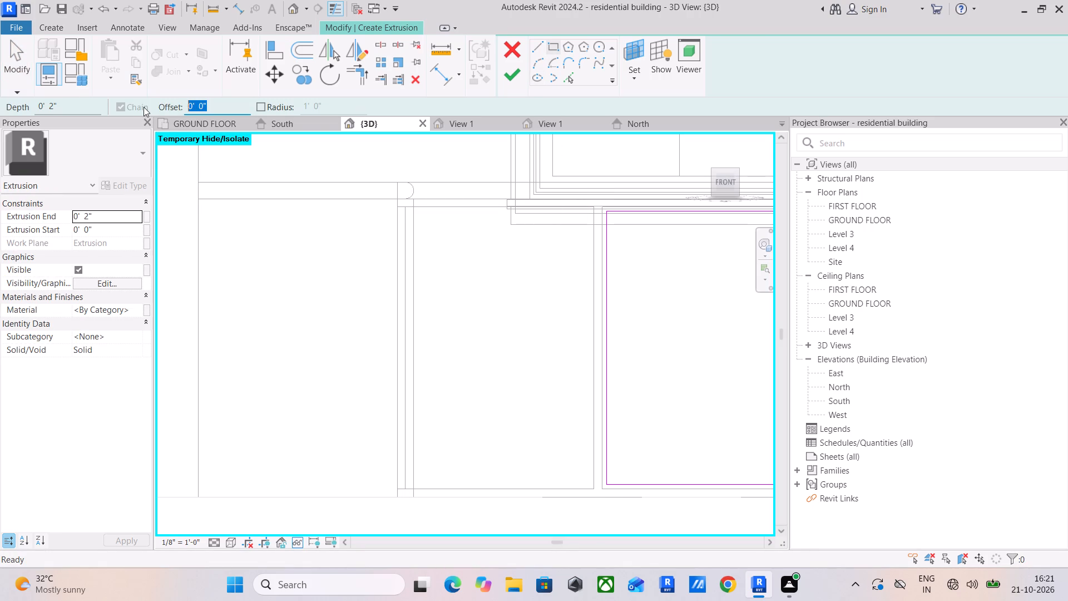
type(".5\"")
key("Return")
left_click(407, 213)
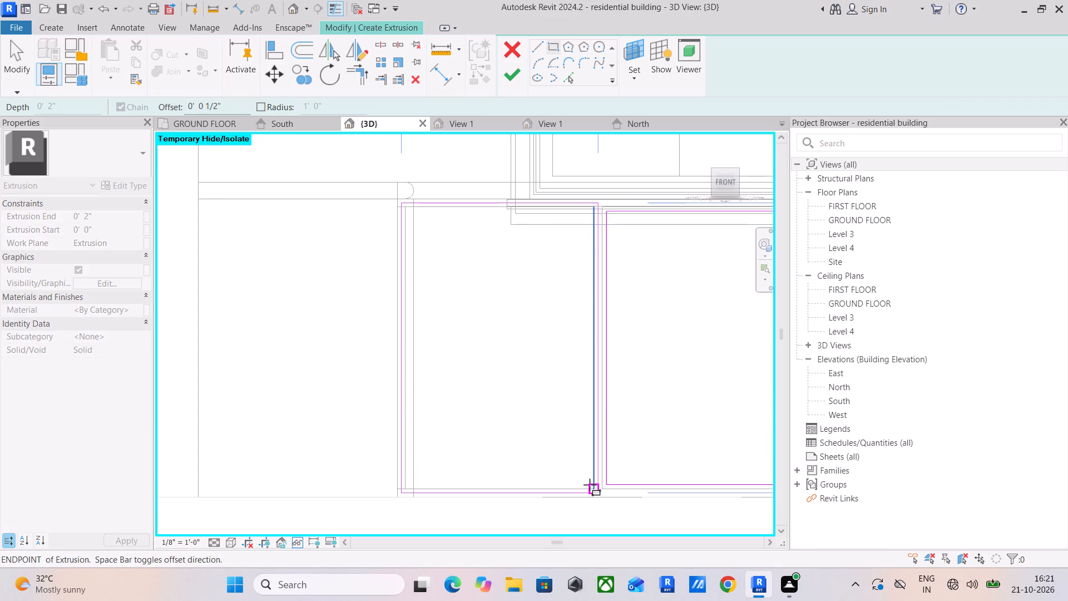
key("space")
left_click(595, 485)
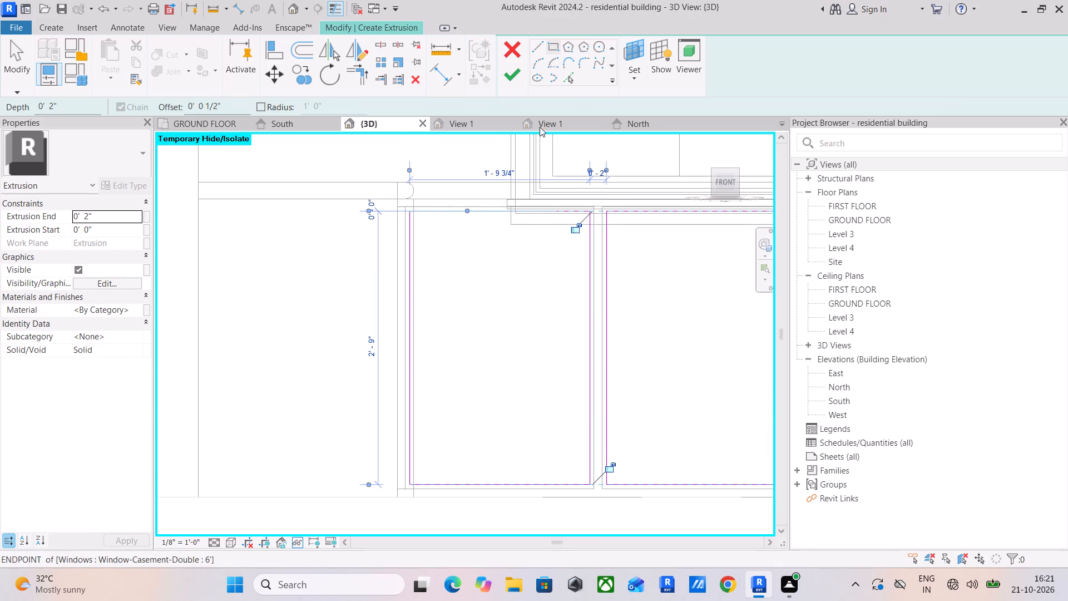
Set the door panel extrusion's end to -2".
left_click(118, 214)
type("-2\"")
key("Return")
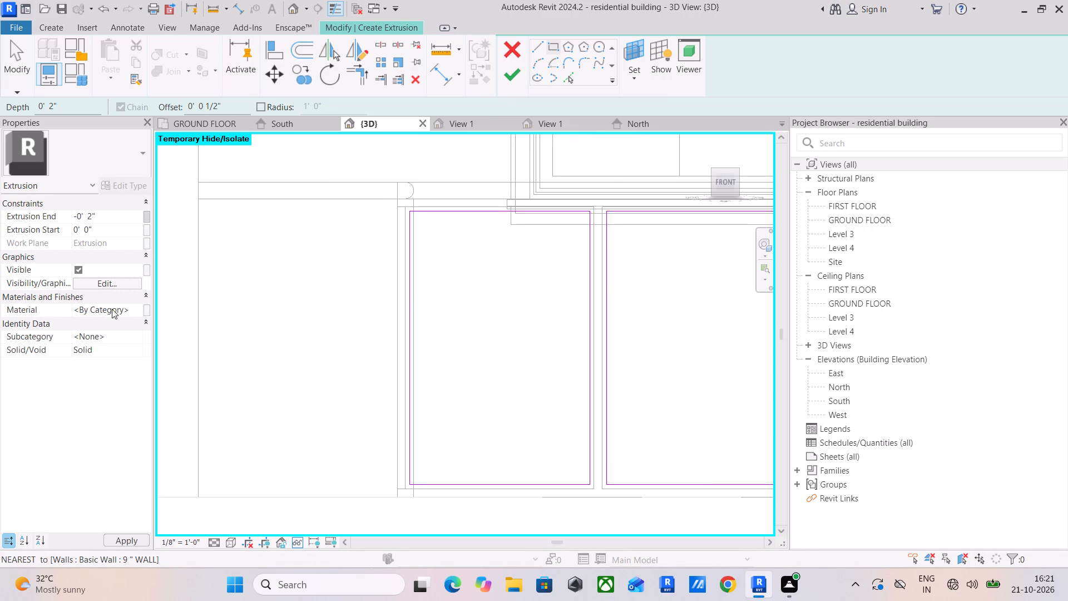
Open the material choice for the door panel extrusion and look through the project materials.
left_click(138, 308)
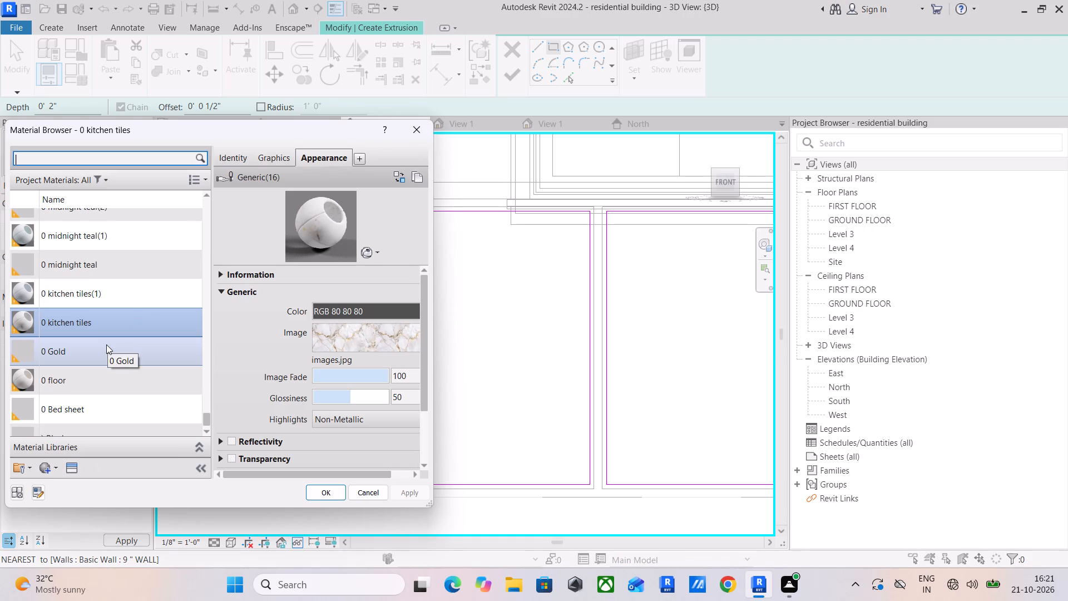
scroll(106, 344, "down", 5)
scroll(106, 344, "up", 6)
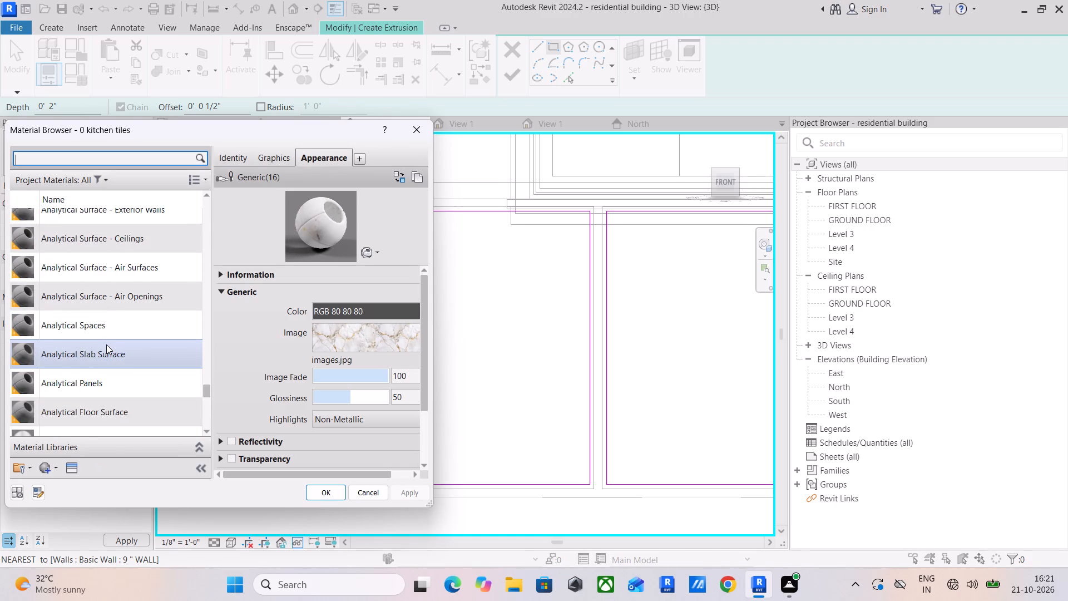
scroll(106, 344, "up", 18)
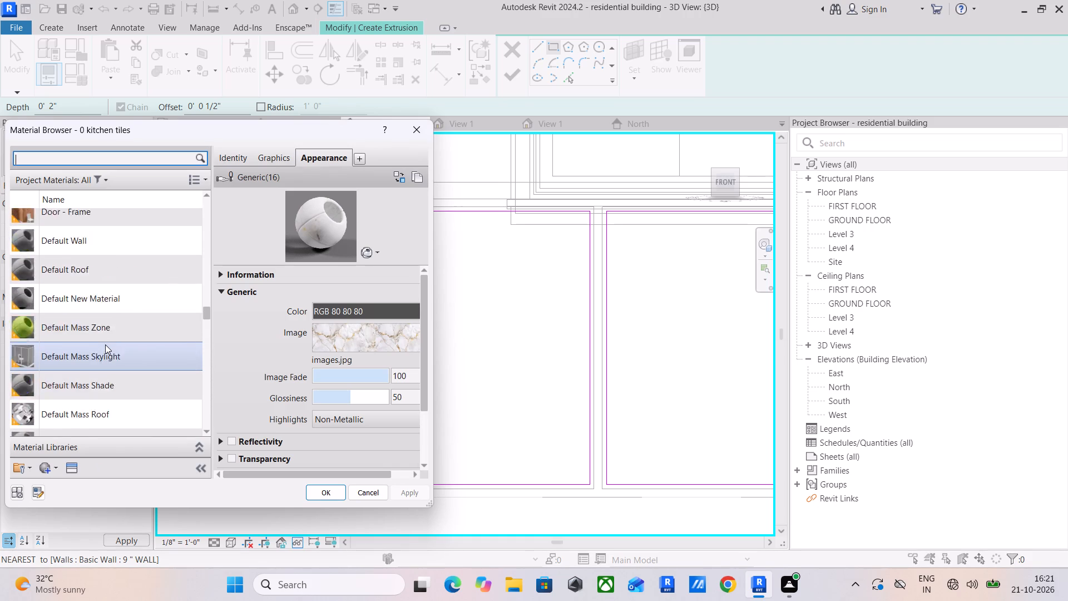
scroll(105, 344, "up", 15)
scroll(105, 344, "up", 6)
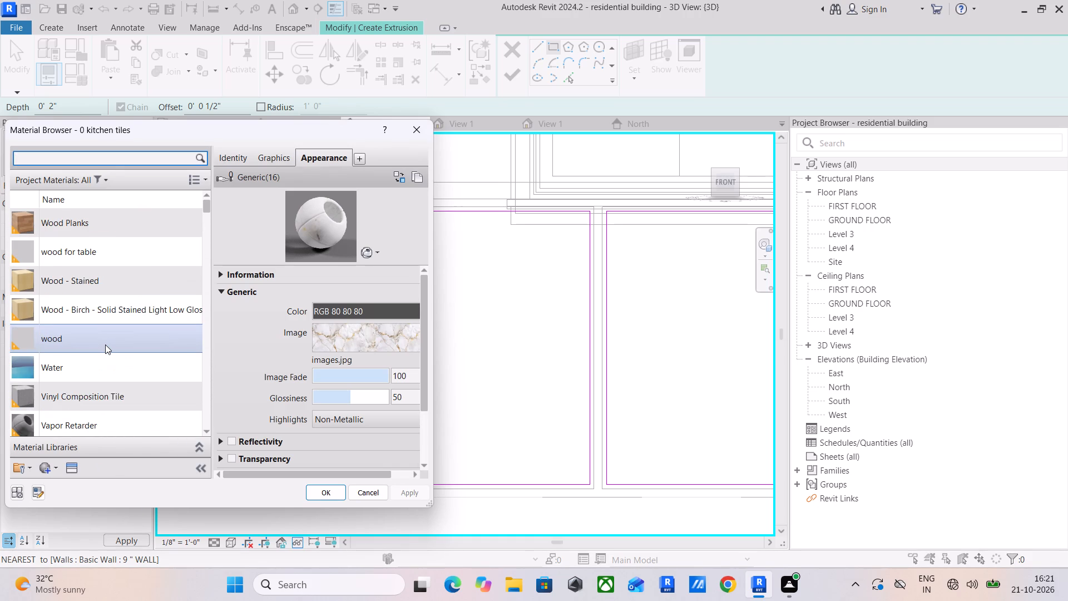
scroll(105, 344, "up", 7)
scroll(105, 344, "down", 14)
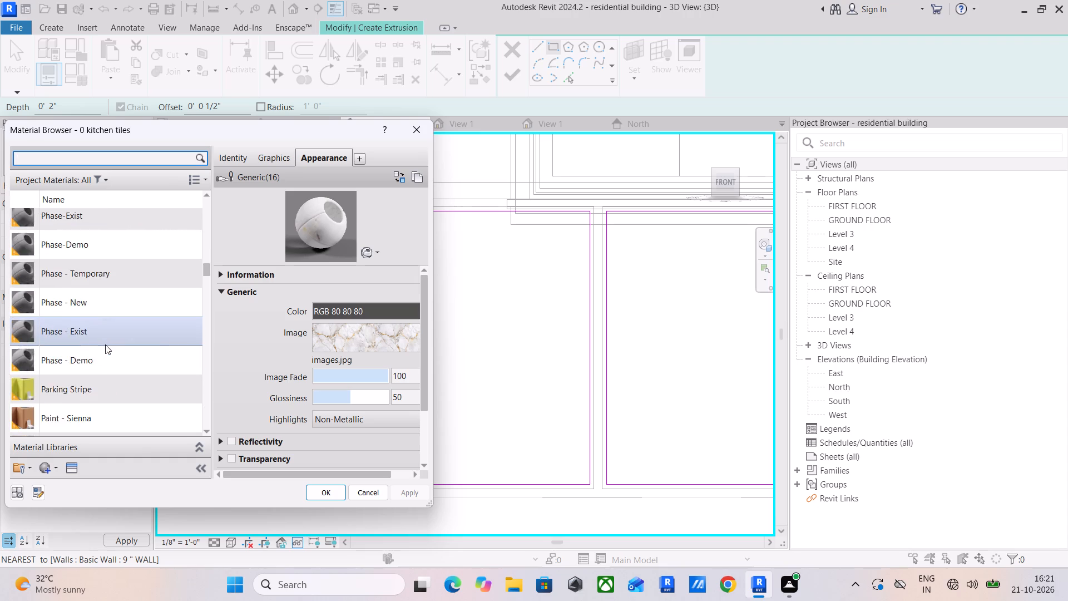
scroll(105, 344, "down", 10)
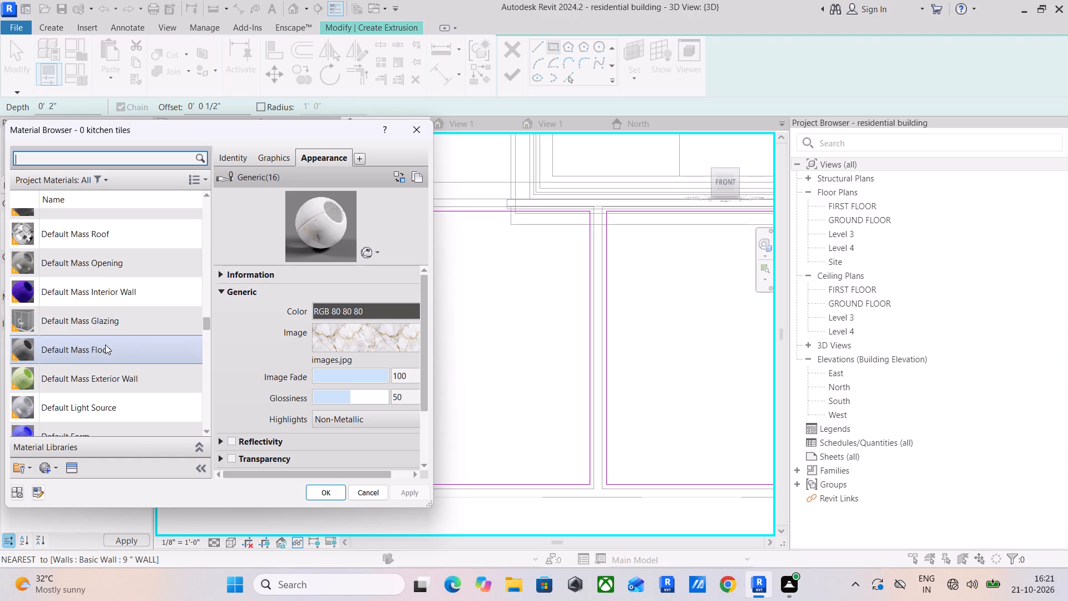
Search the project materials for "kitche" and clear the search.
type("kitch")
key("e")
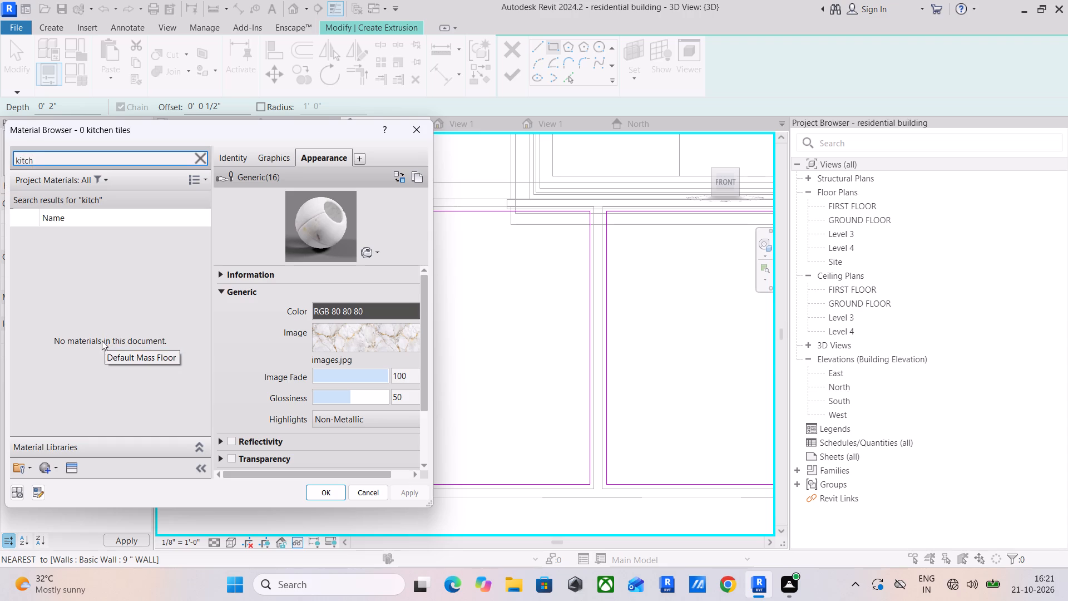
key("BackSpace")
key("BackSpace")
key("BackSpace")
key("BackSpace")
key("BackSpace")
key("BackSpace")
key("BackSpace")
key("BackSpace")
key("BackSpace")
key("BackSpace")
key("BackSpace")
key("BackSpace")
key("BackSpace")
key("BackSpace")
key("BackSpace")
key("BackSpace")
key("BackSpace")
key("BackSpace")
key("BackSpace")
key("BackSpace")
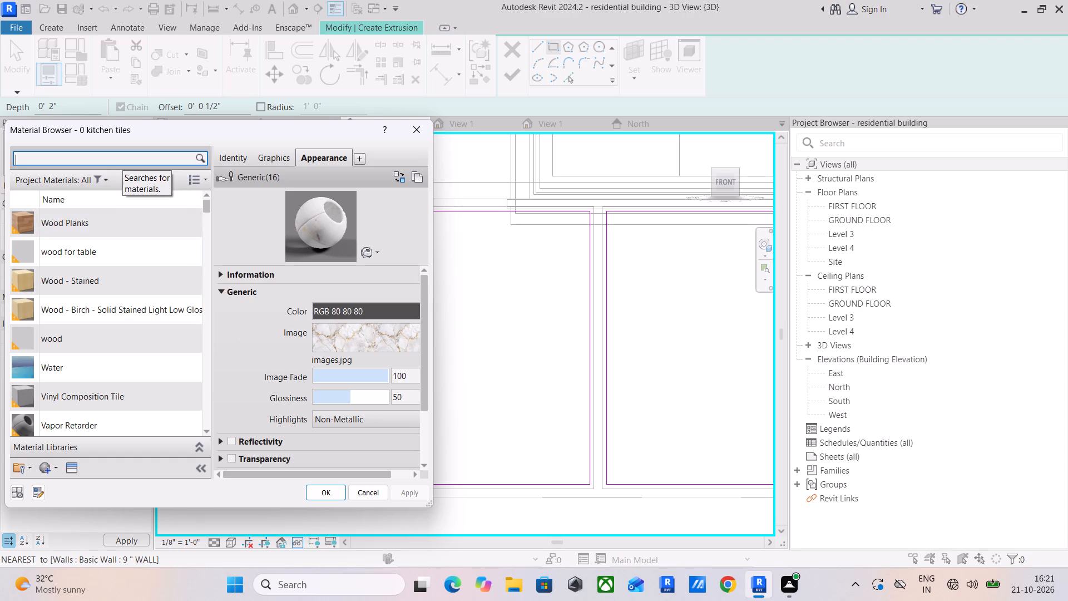
Search the project materials for "0 ki" and duplicate the 0 kitchen tiles(1) material together with its appearance.
type("0")
key("space")
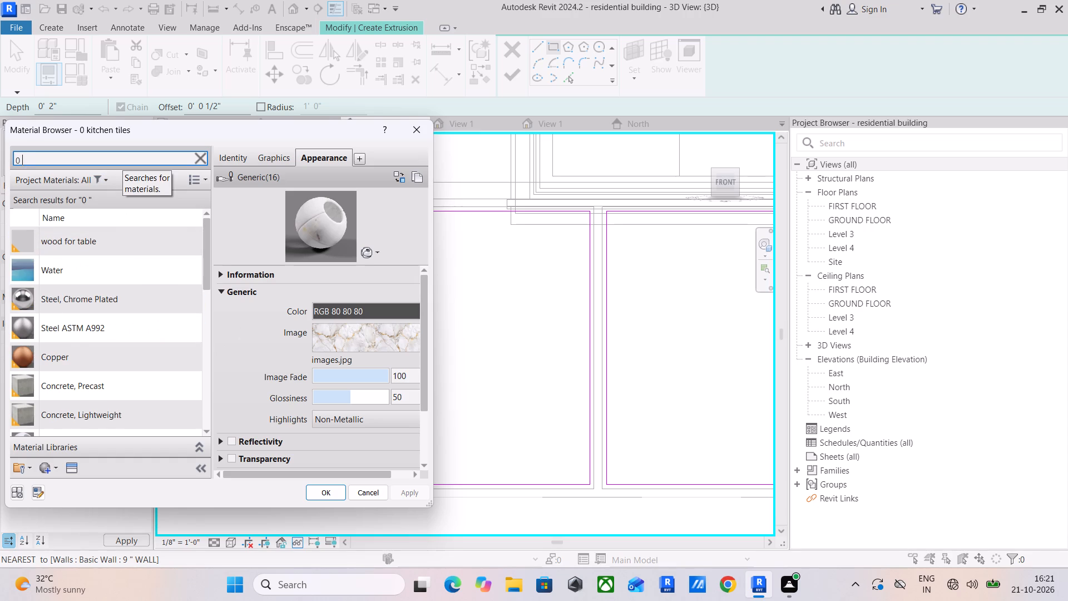
type("ki")
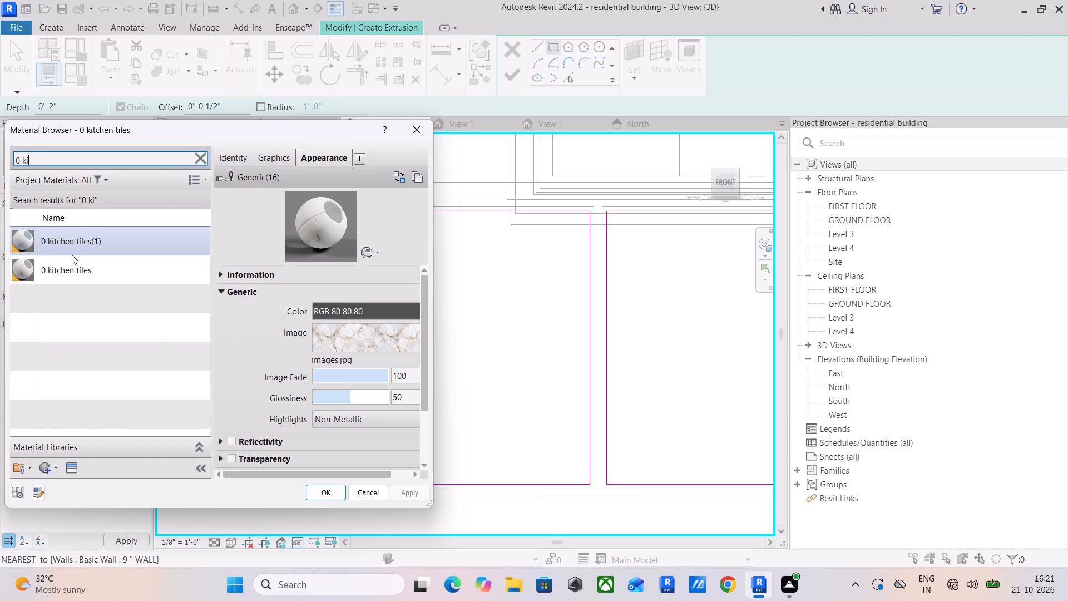
left_click(141, 244)
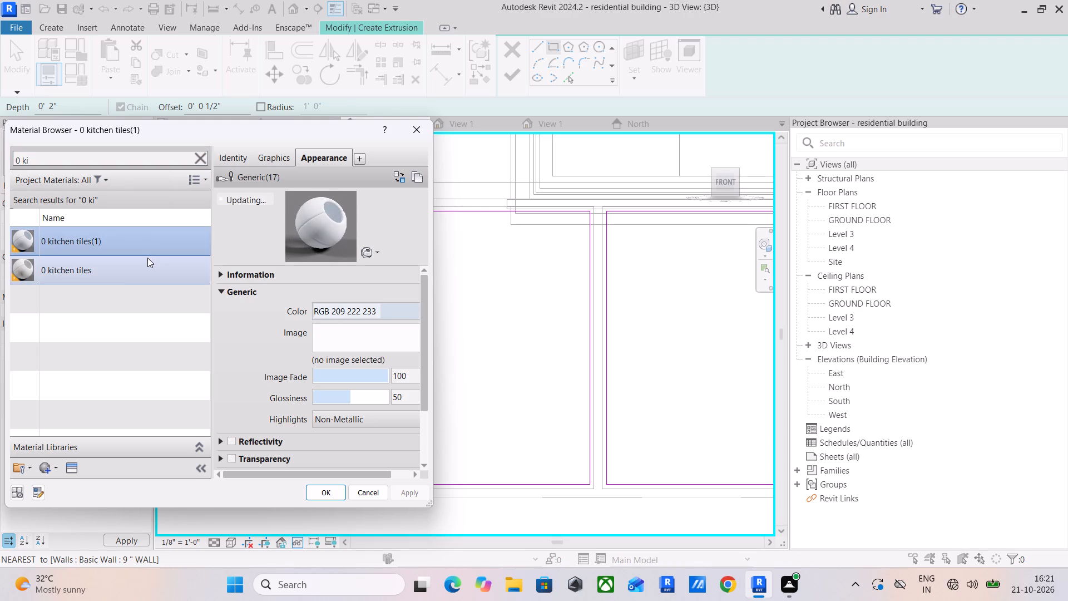
left_click(133, 273)
left_click(140, 244)
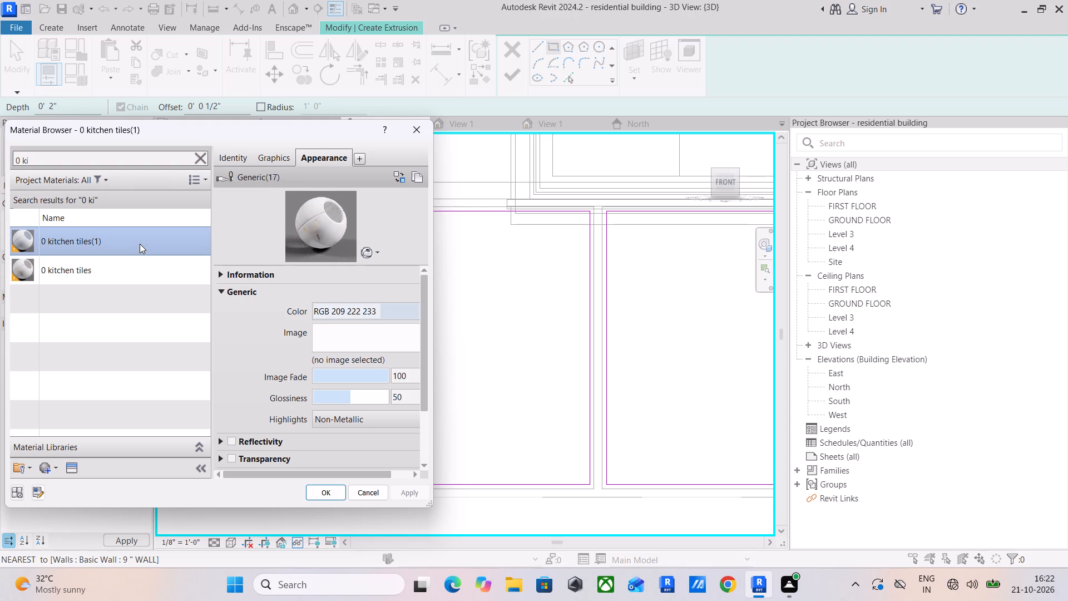
right_click(140, 244)
left_click(177, 268)
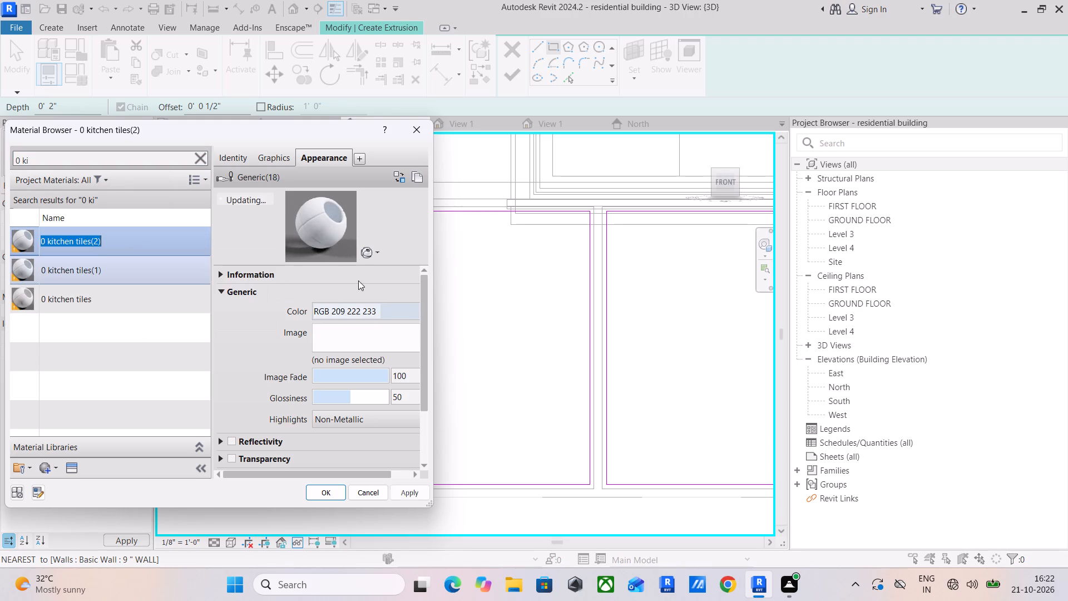
Set the duplicated material's appearance colour to RGB 71 115 150 and assign it to the door panel extrusion.
left_click(406, 309)
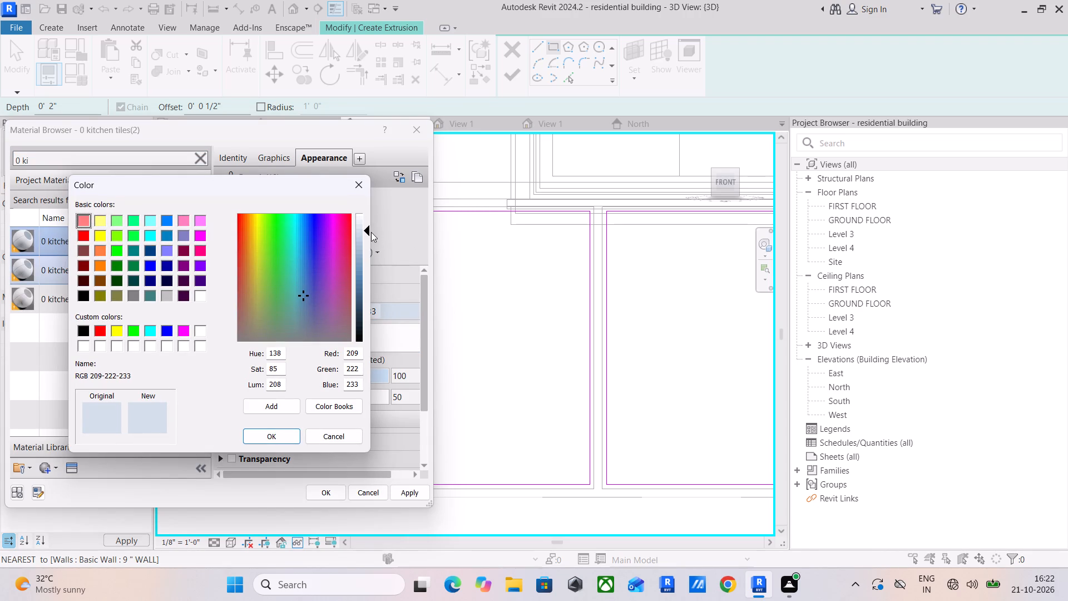
left_click_drag(367, 229, 363, 283)
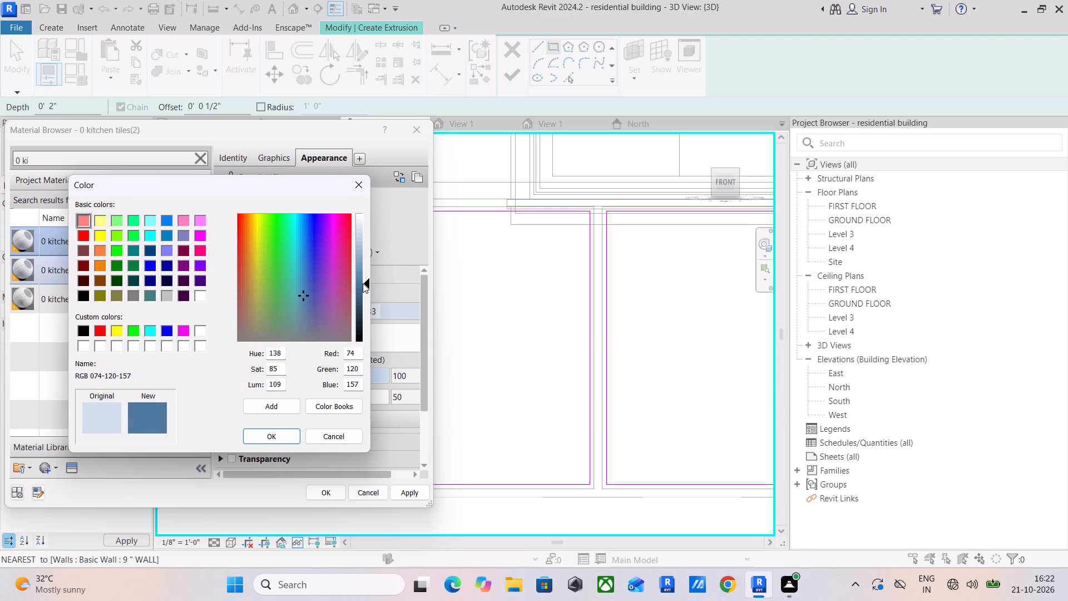
left_click_drag(363, 283, 363, 286)
left_click(270, 433)
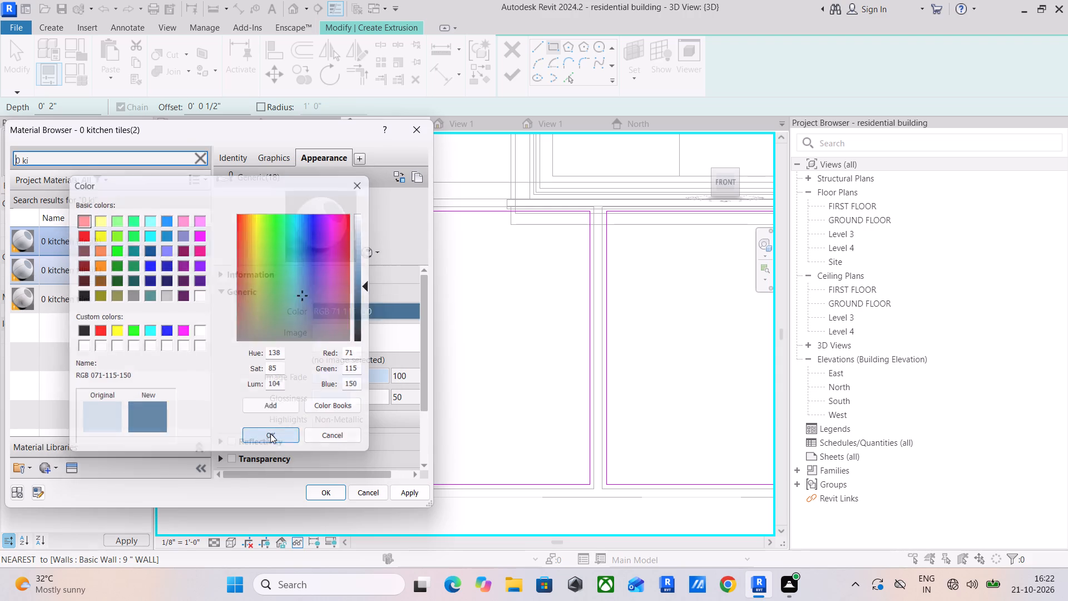
left_click(413, 495)
left_click(301, 494)
scroll(449, 362, "down", 1)
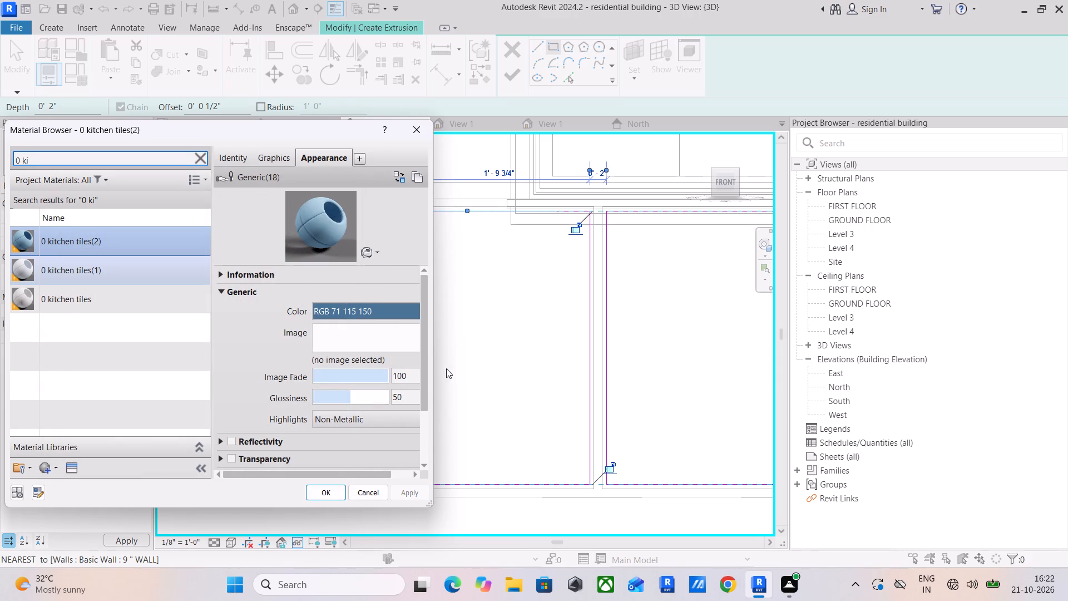
left_click(336, 491)
left_click(476, 359)
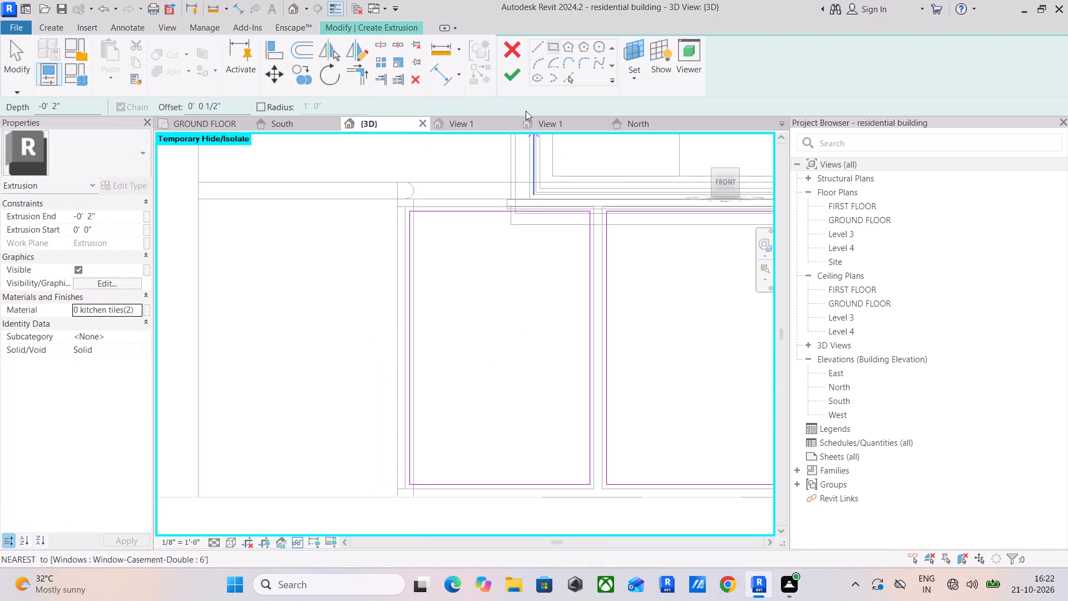
Finish the blue door panel extrusion.
left_click(520, 69)
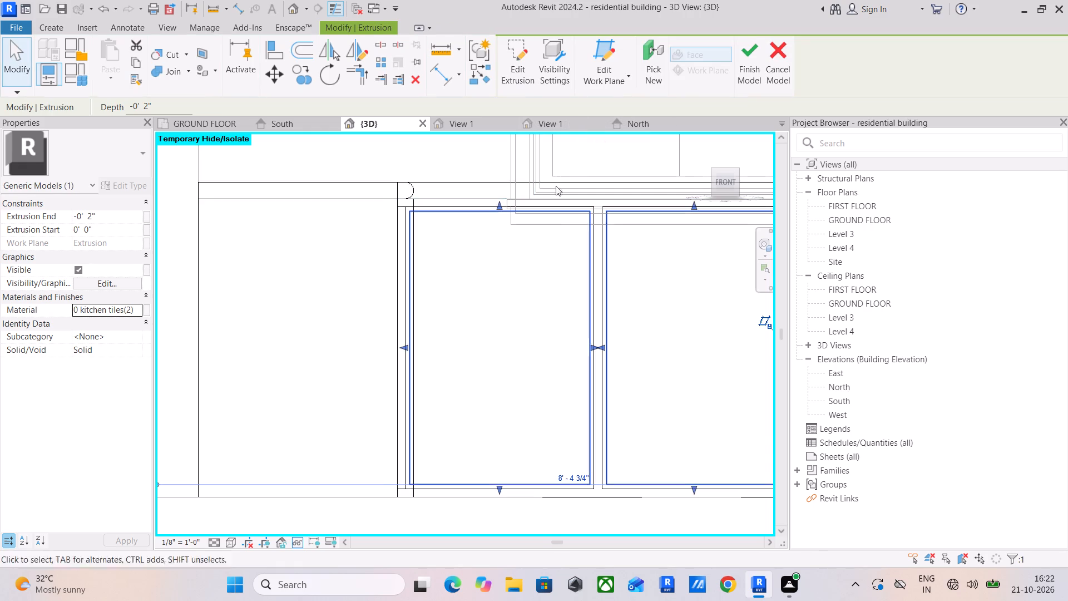
Start a new extrusion on the door front's plane and sketch a handle rectangle about 1" by 11" near the first divider.
left_click(51, 24)
key("Escape")
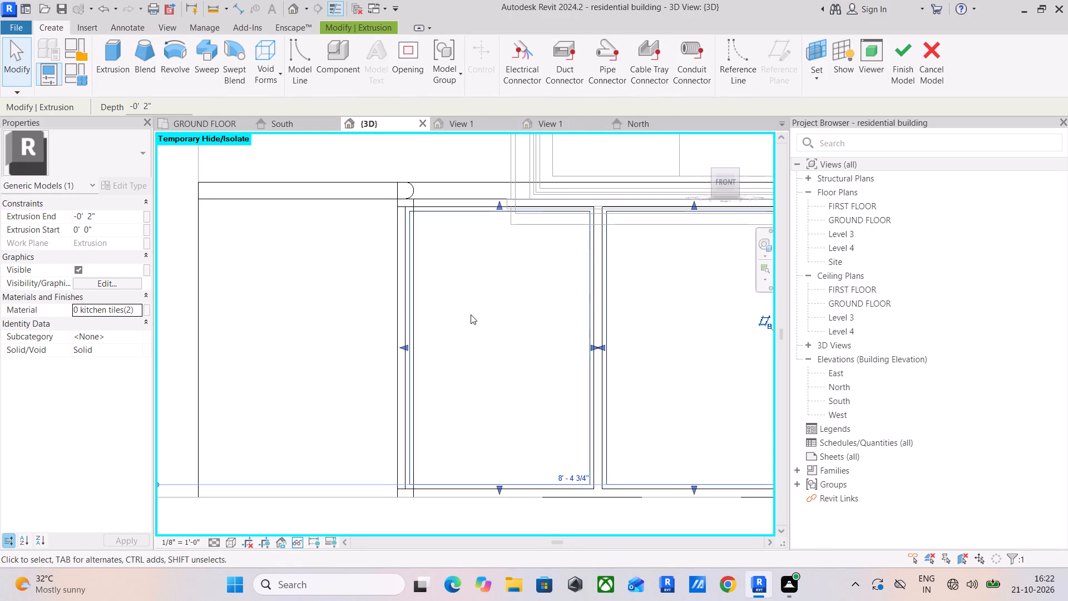
left_click(102, 51)
left_click(630, 75)
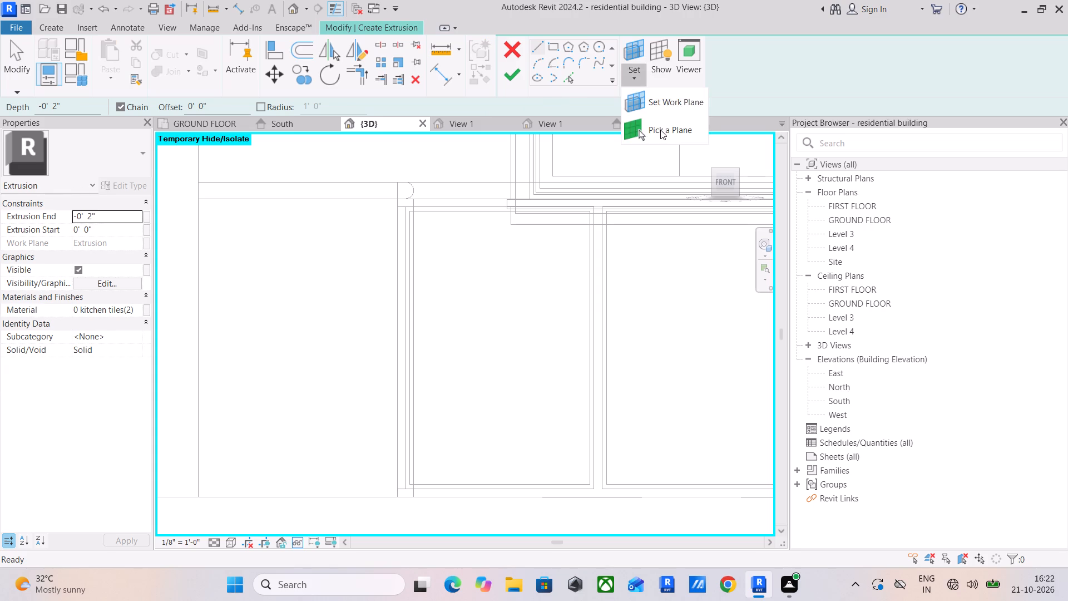
left_click(660, 130)
left_click(492, 214)
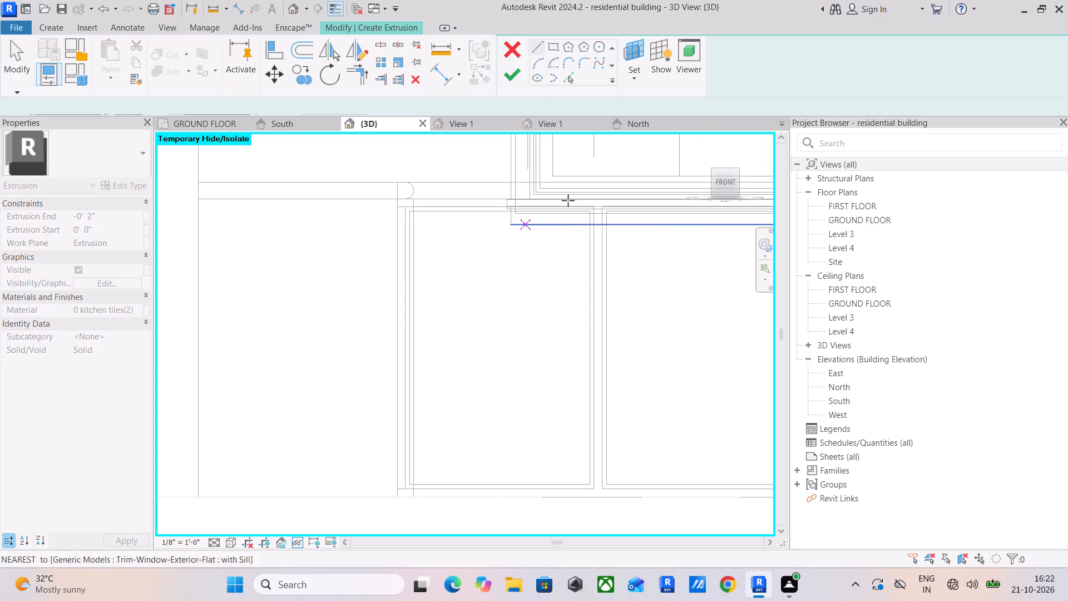
left_click(556, 47)
scroll(562, 314, "up", 2)
left_click(562, 313)
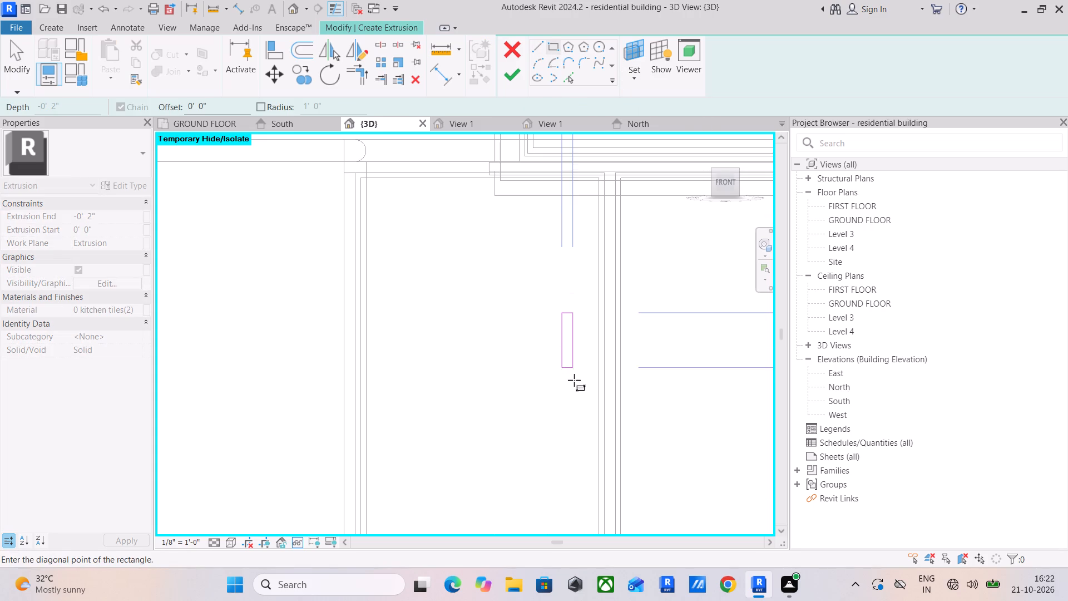
left_click(575, 431)
Set the handle rectangle's height to 1'.
middle_click_drag(587, 361, 555, 229)
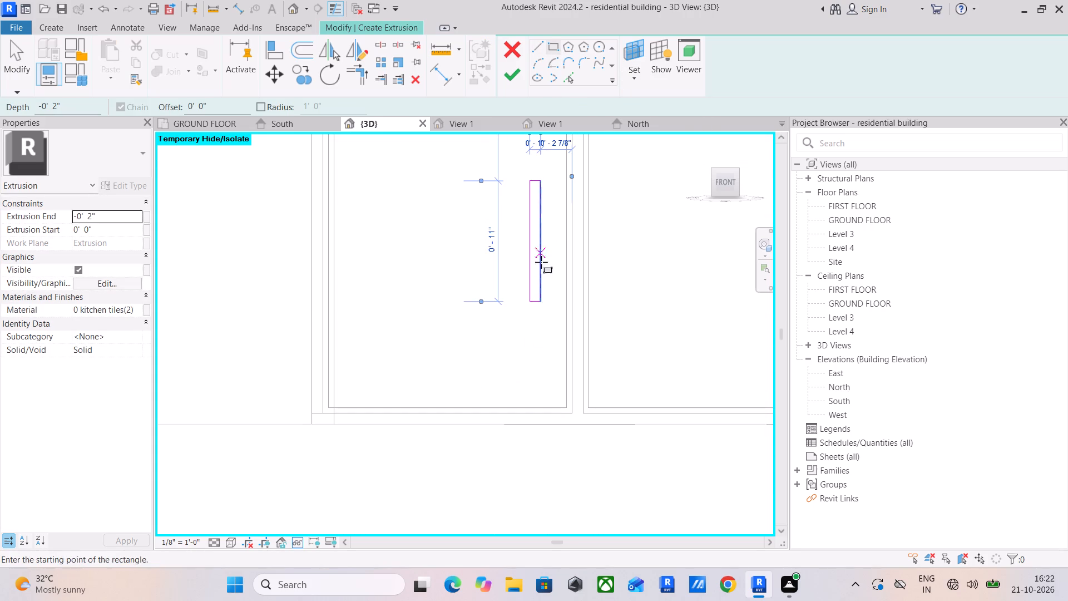
middle_click_drag(521, 269, 473, 380)
scroll(482, 373, "down", 1)
middle_click_drag(487, 365, 479, 370)
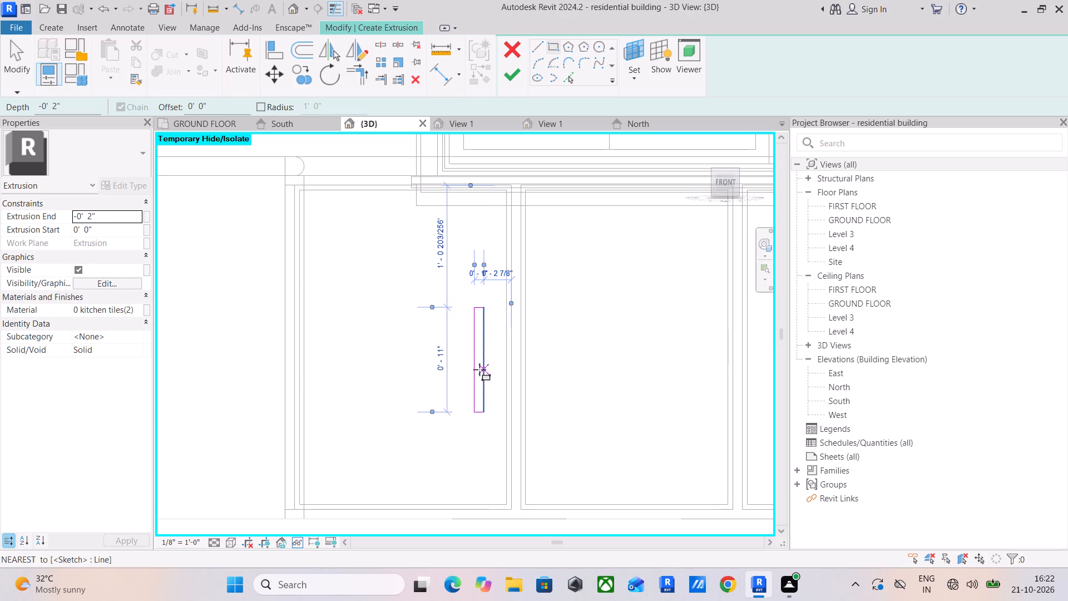
scroll(474, 272, "up", 4)
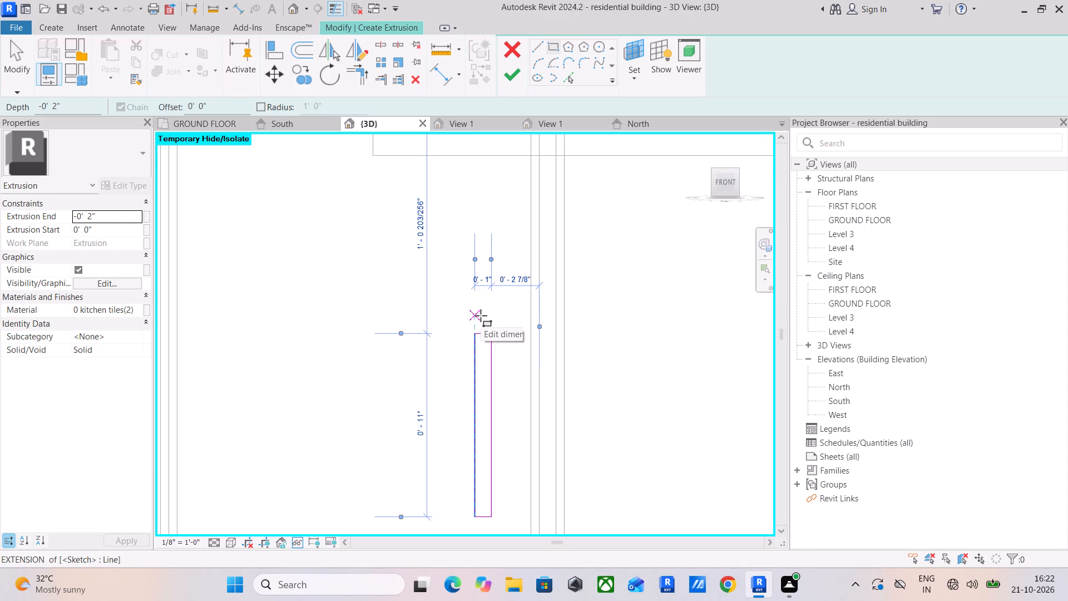
left_click(421, 421)
type("1'")
key("Return")
Move the handle rectangle so its long side meets the first door panel's inner edge beside the divider.
scroll(478, 332, "down", 4)
middle_click_drag(522, 335, 523, 334)
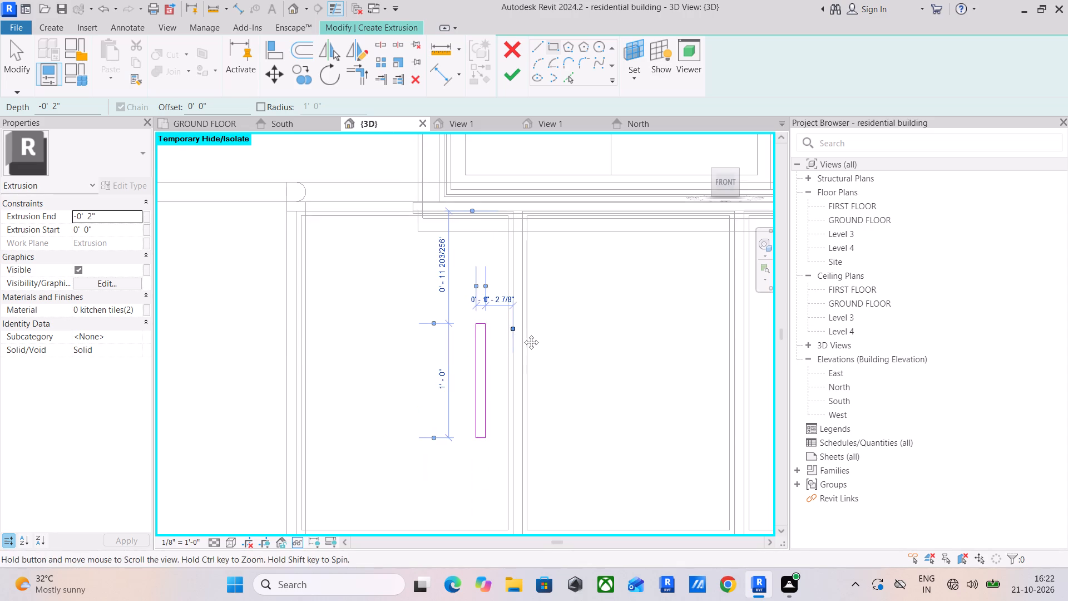
middle_click_drag(523, 334, 518, 244)
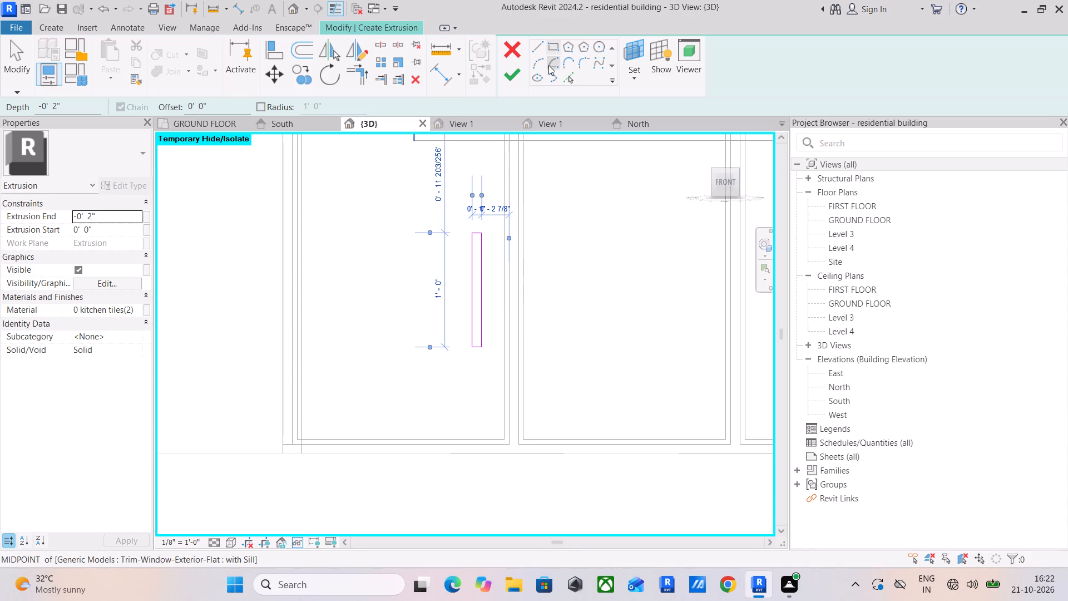
scroll(471, 234, "up", 4)
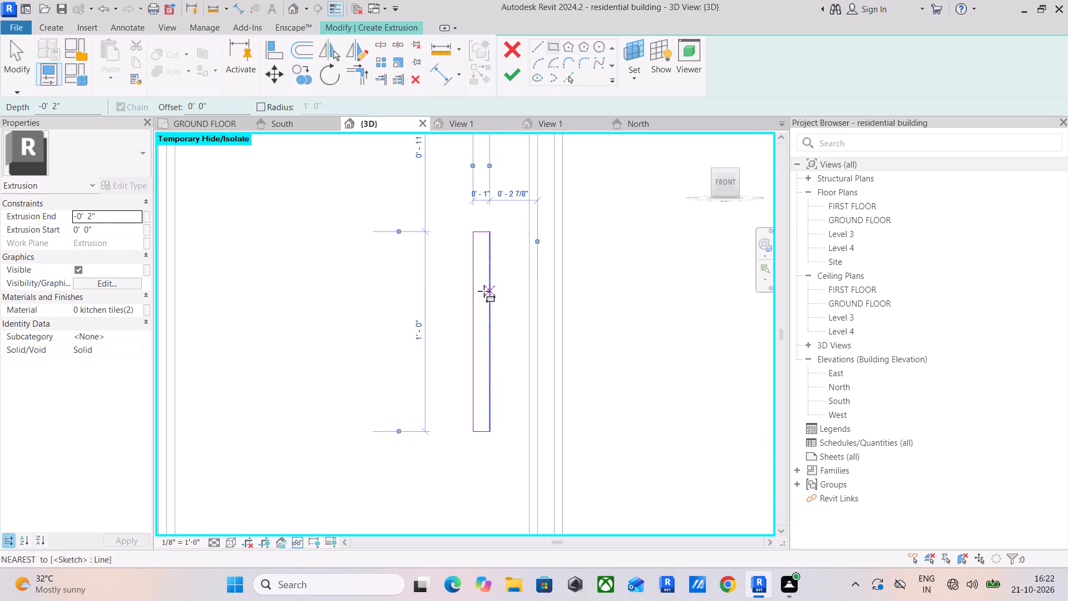
left_click(271, 73)
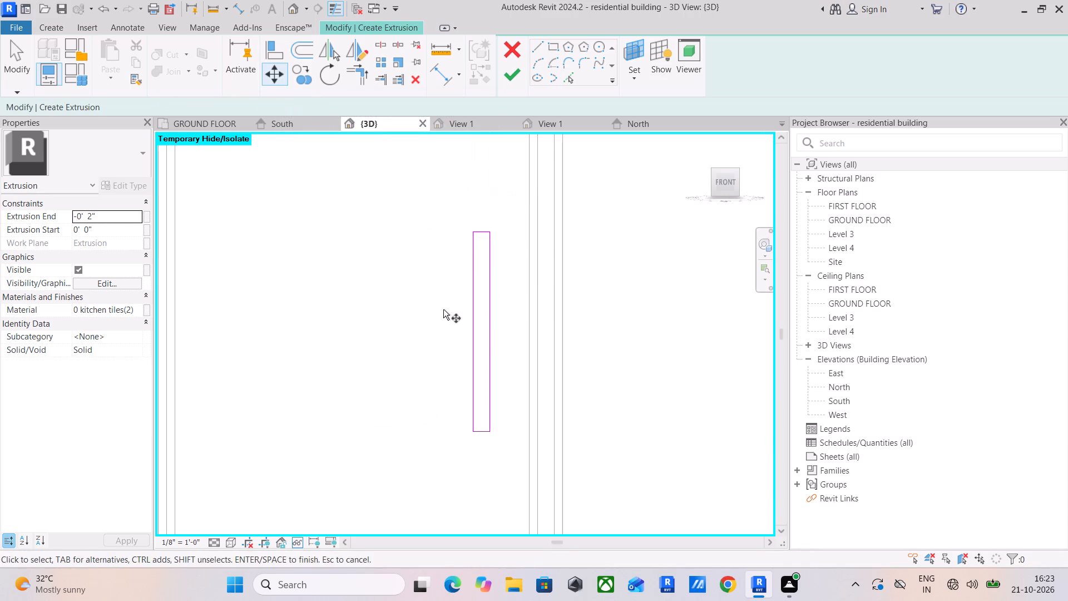
left_click_drag(366, 164, 523, 455)
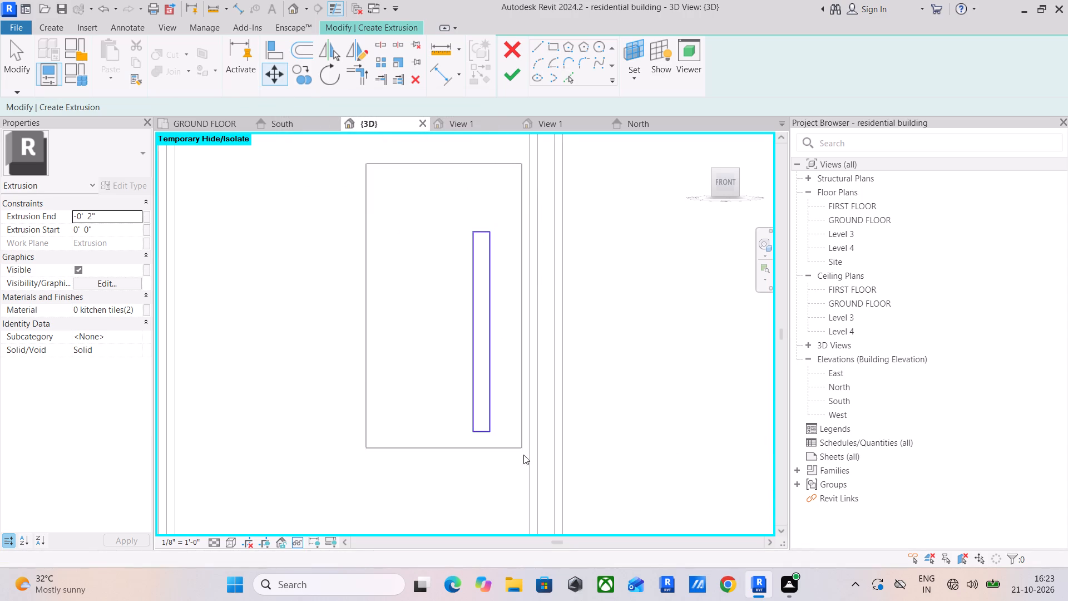
left_click_drag(523, 455, 515, 476)
left_click(268, 73)
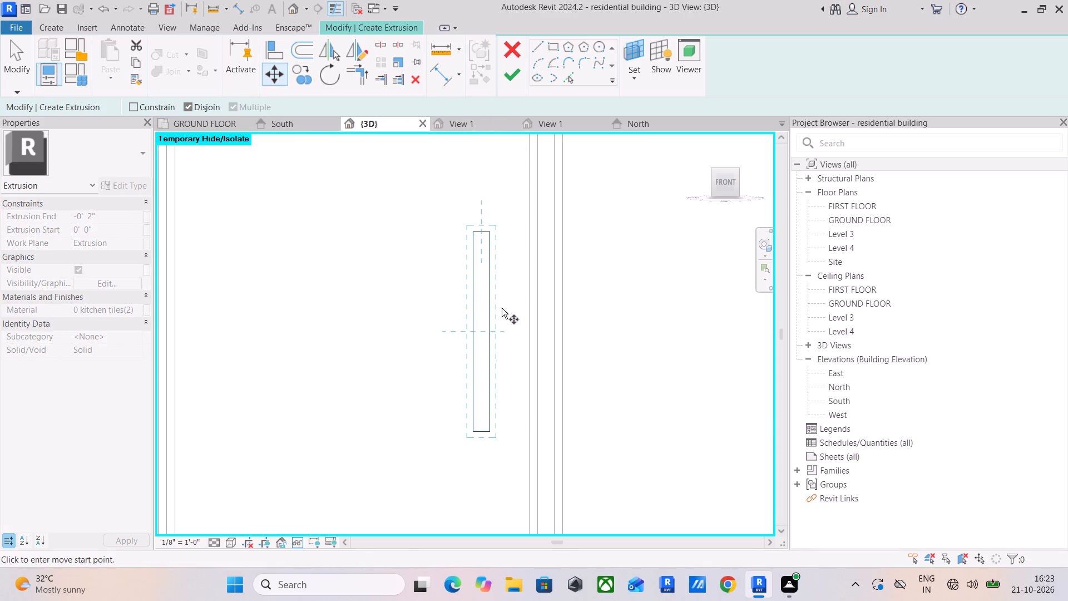
left_click(491, 336)
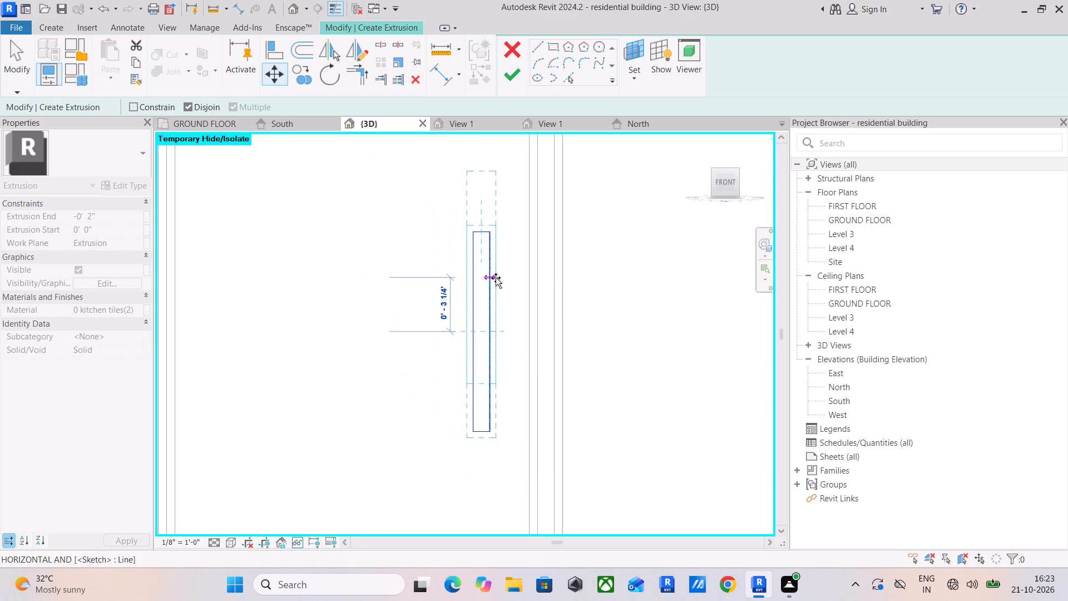
scroll(515, 319, "down", 4)
middle_click_drag(510, 322, 439, 392)
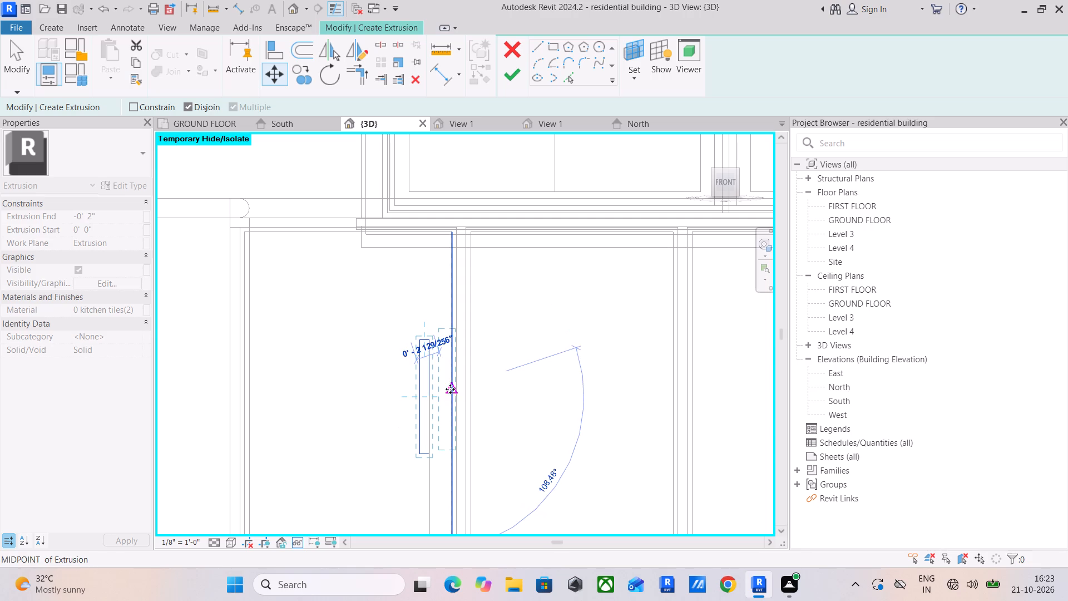
left_click(450, 389)
Move the handle rectangle 1" away from the divider, into the first door panel.
left_click(278, 70)
scroll(395, 354, "up", 4)
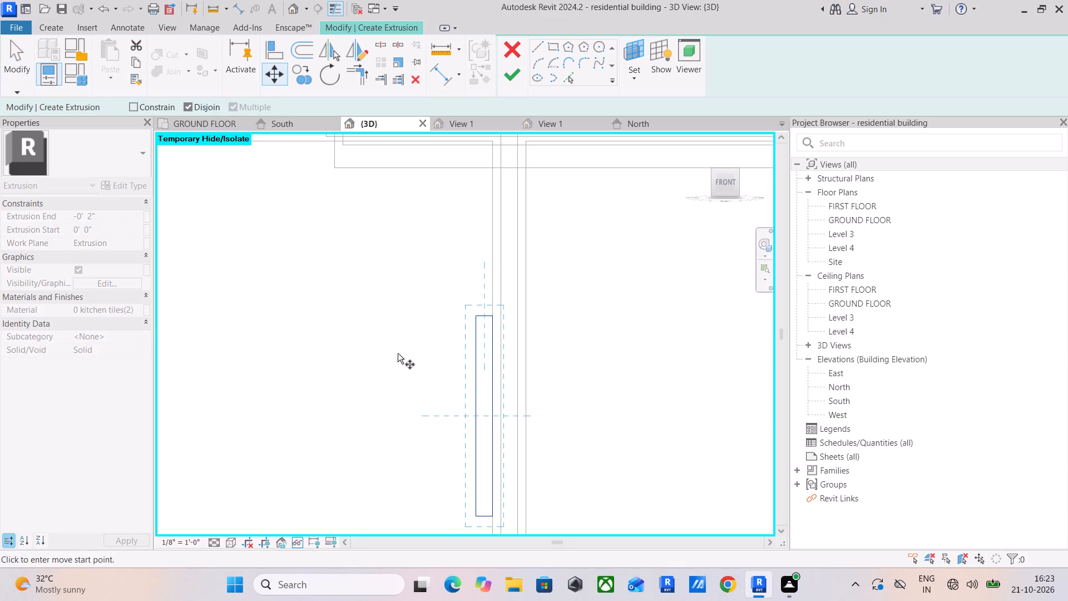
left_click_drag(494, 415, 489, 415)
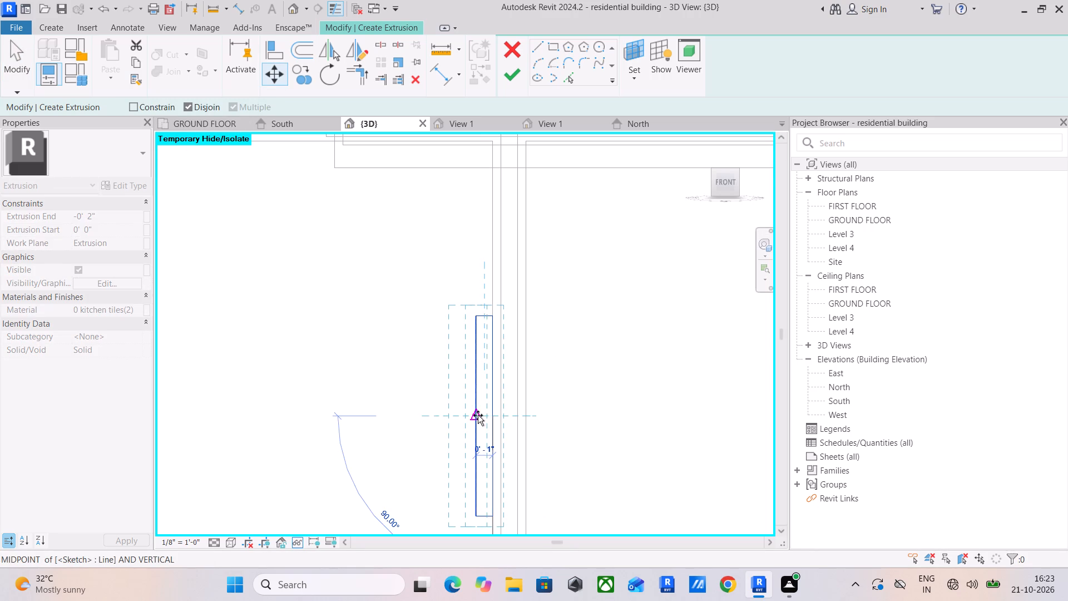
left_click(478, 415)
Switch the 3D view's visual style to Hidden Line.
scroll(313, 431, "down", 4)
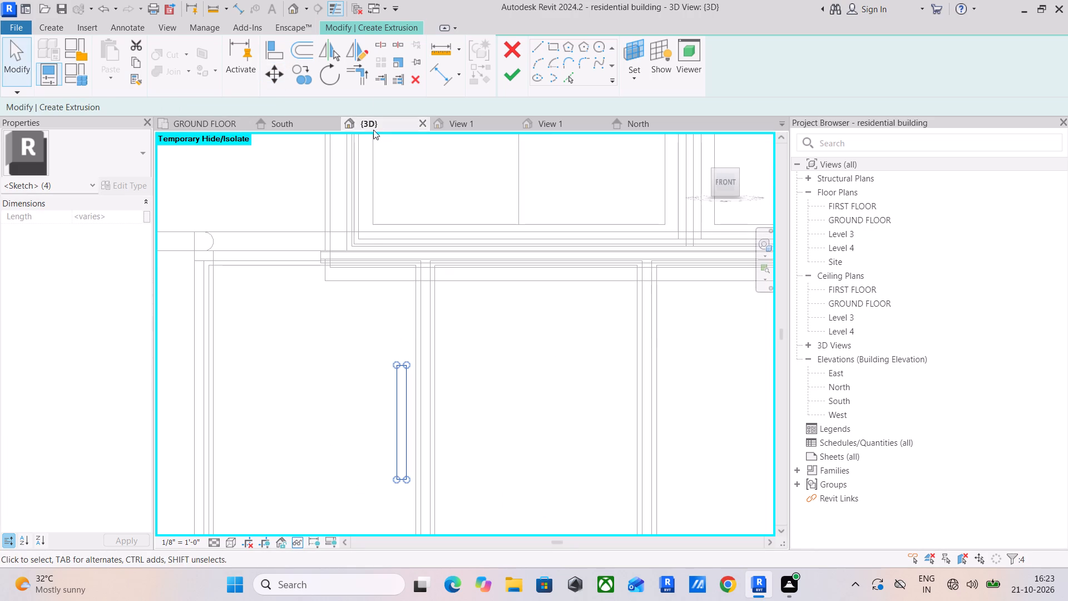
left_click(358, 53)
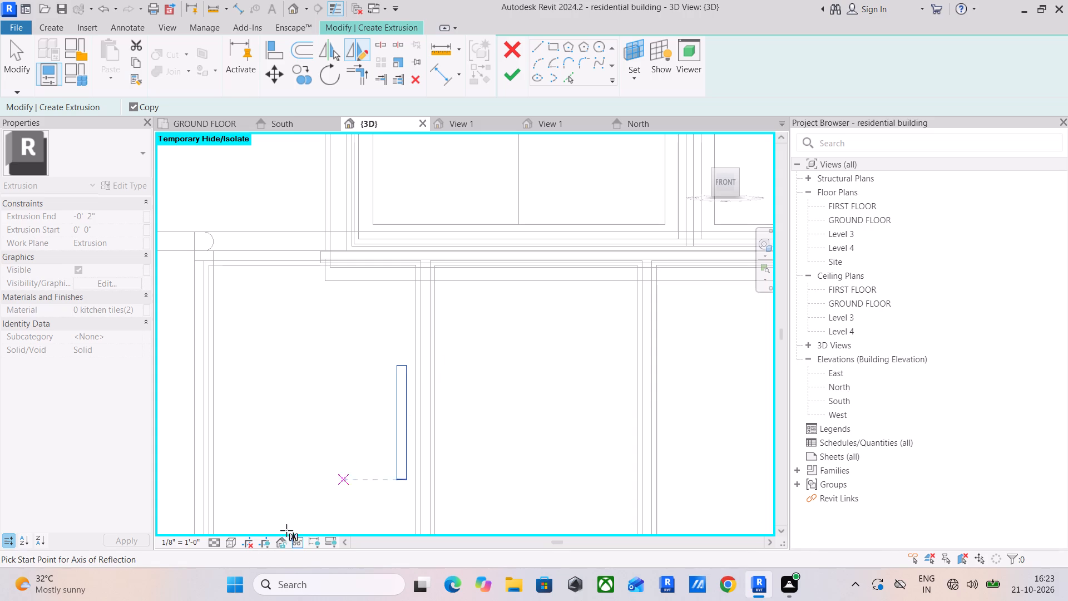
left_click(236, 544)
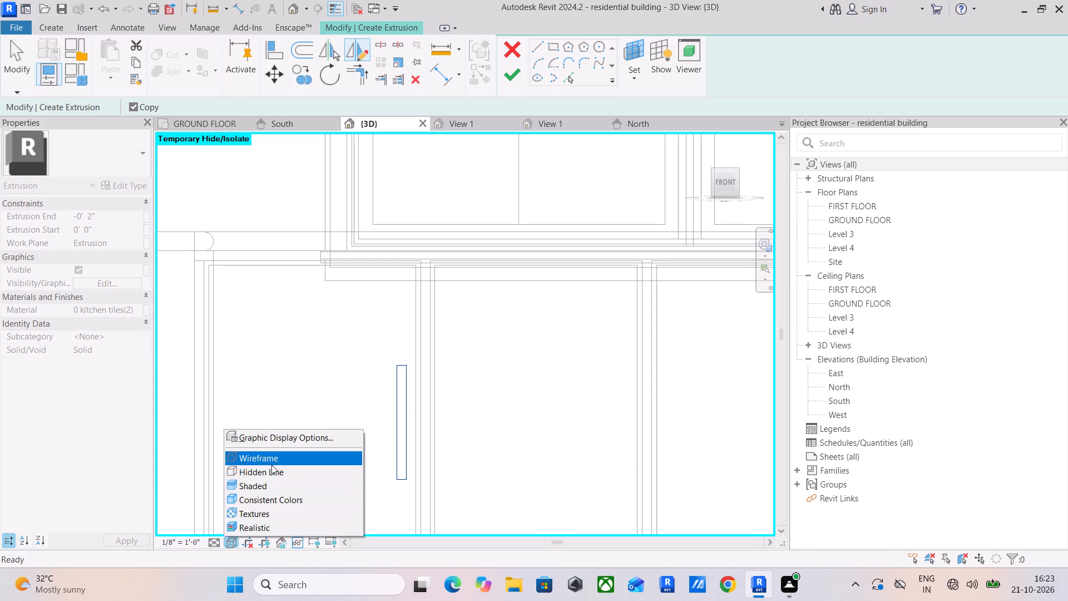
left_click(278, 468)
scroll(428, 255, "up", 3)
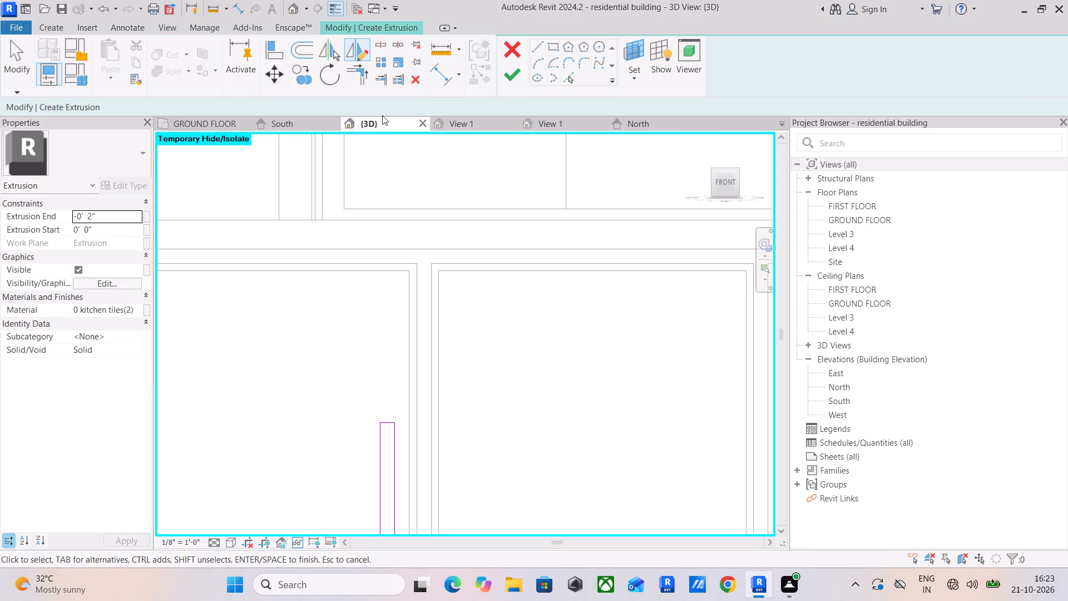
Mirror a copy of the handle rectangle onto the second door about a vertical axis drawn through the first divider's middle.
scroll(367, 341, "down", 4)
middle_click_drag(358, 351, 343, 217)
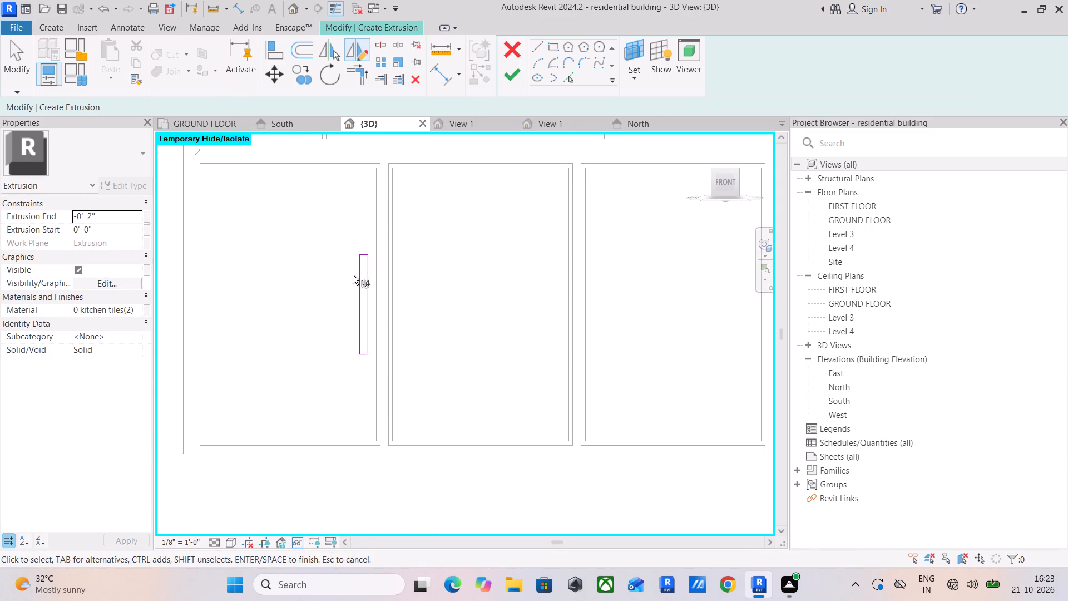
left_click_drag(337, 236, 399, 400)
left_click(356, 49)
scroll(386, 443, "up", 4)
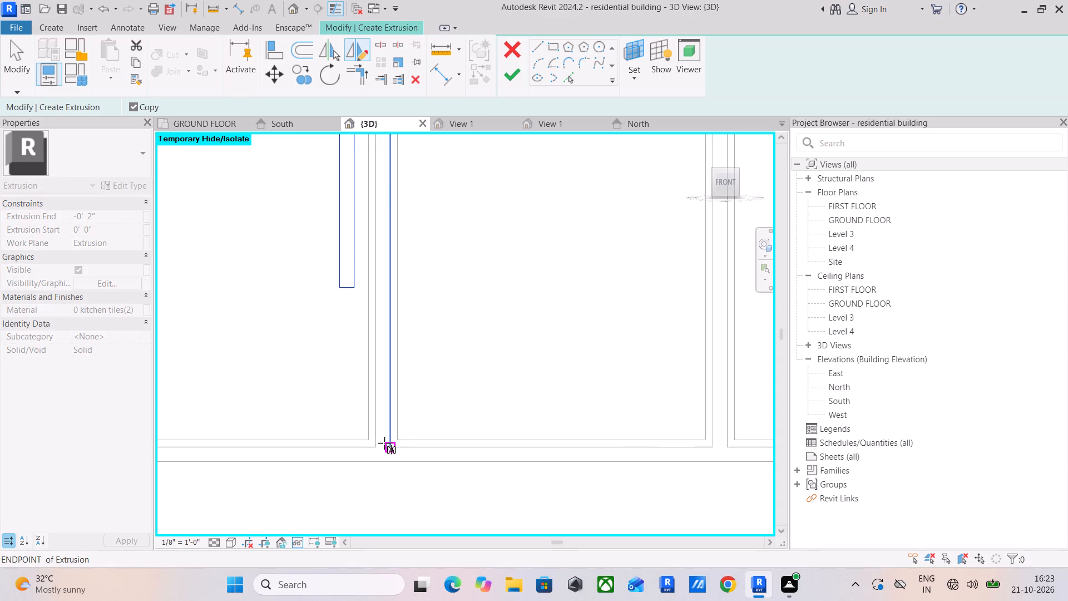
scroll(382, 445, "up", 5)
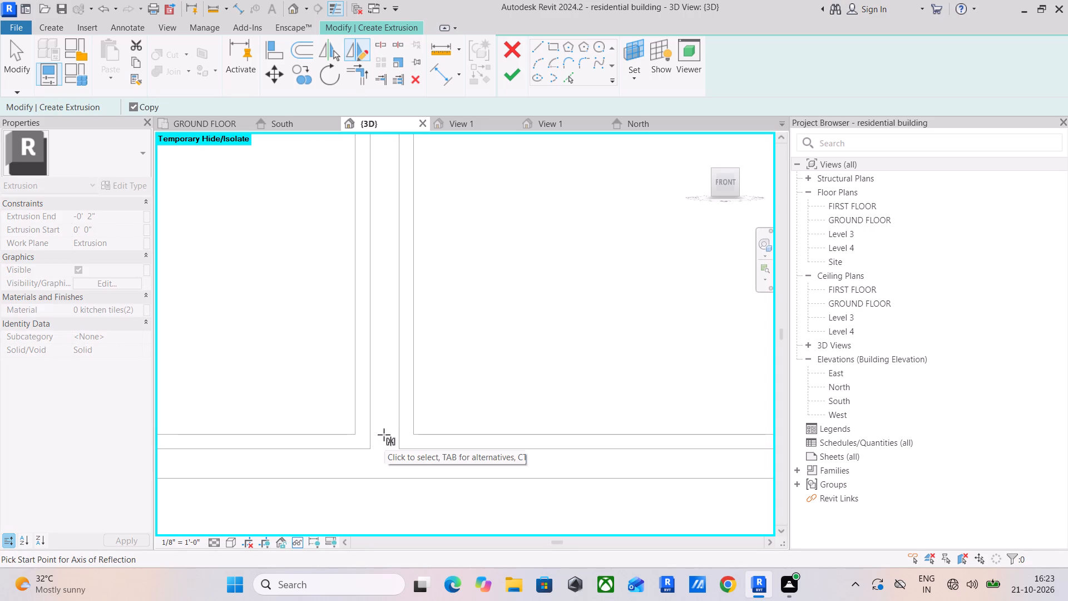
left_click(384, 435)
left_click(388, 512)
Copy the pair of handle rectangles to the third and fourth doors, using matching door frame corners as reference points.
scroll(400, 494, "down", 9)
middle_click_drag(418, 471, 394, 503)
scroll(414, 485, "down", 4)
middle_click(431, 475)
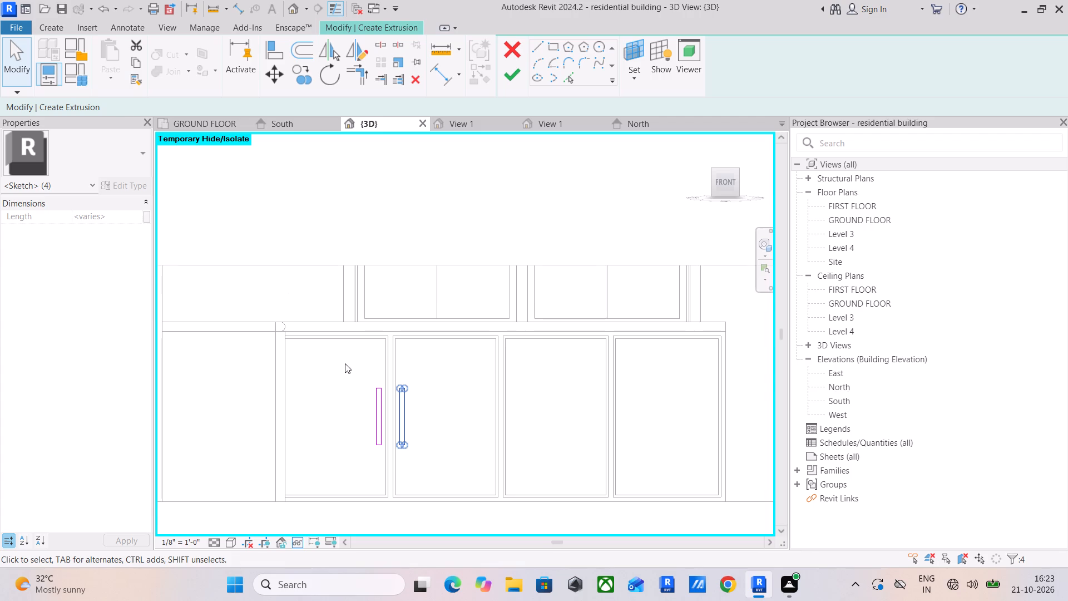
left_click_drag(345, 363, 452, 469)
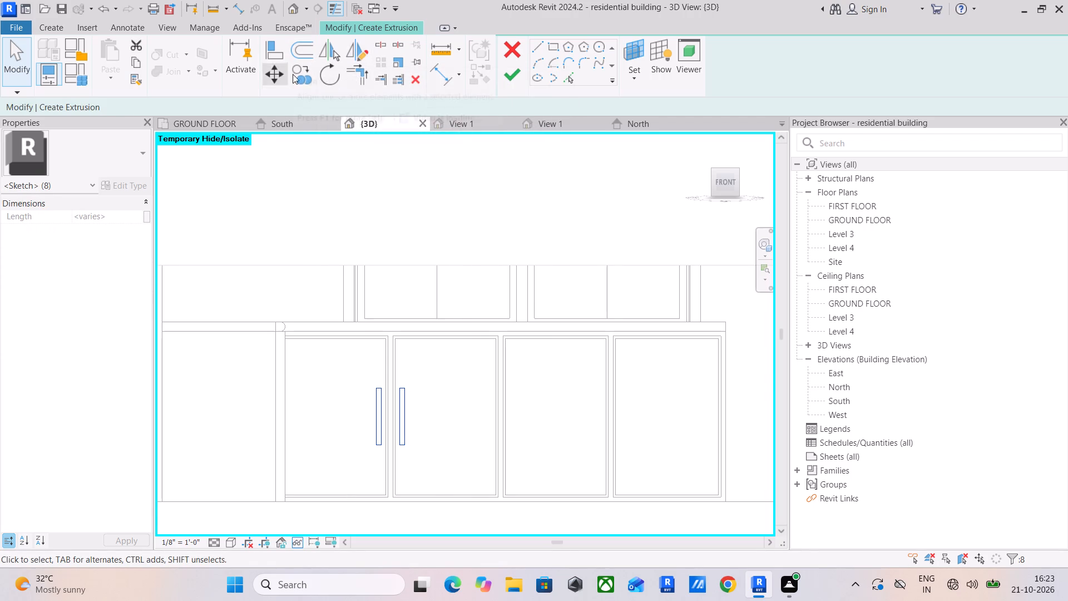
left_click(299, 77)
scroll(369, 332, "up", 9)
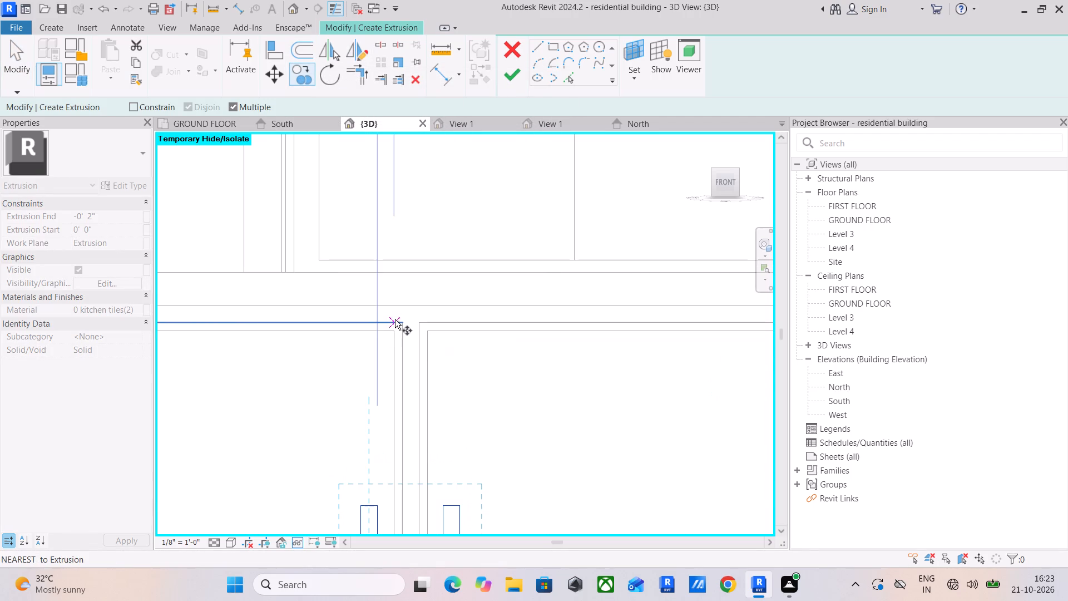
left_click(400, 324)
scroll(420, 364, "down", 4)
middle_click_drag(396, 380, 207, 385)
middle_click_drag(283, 367, 203, 367)
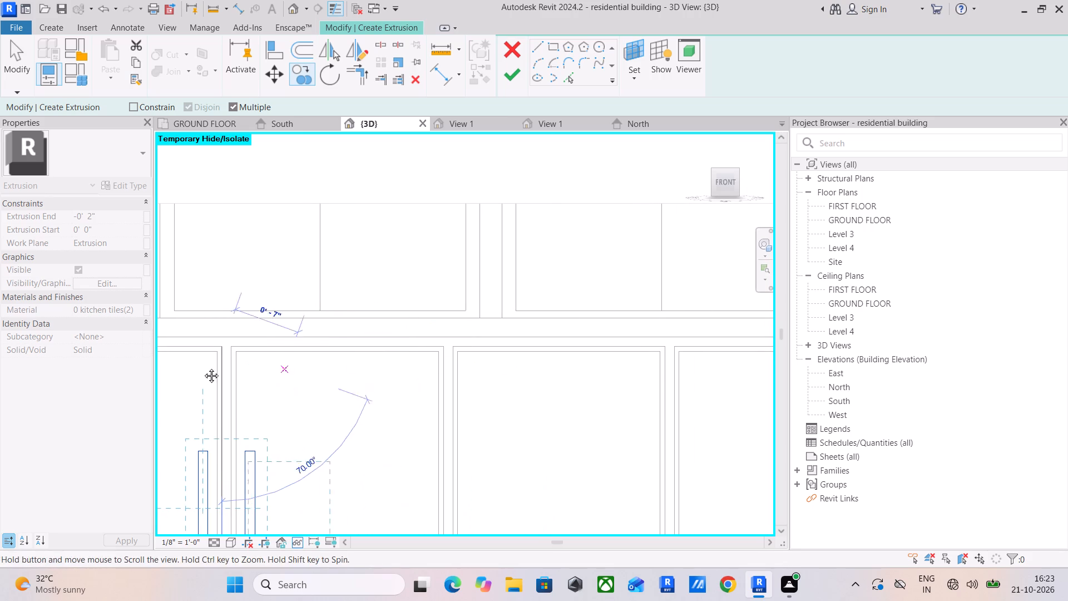
middle_click_drag(203, 367, 136, 367)
middle_click_drag(486, 369, 209, 373)
scroll(294, 357, "up", 3)
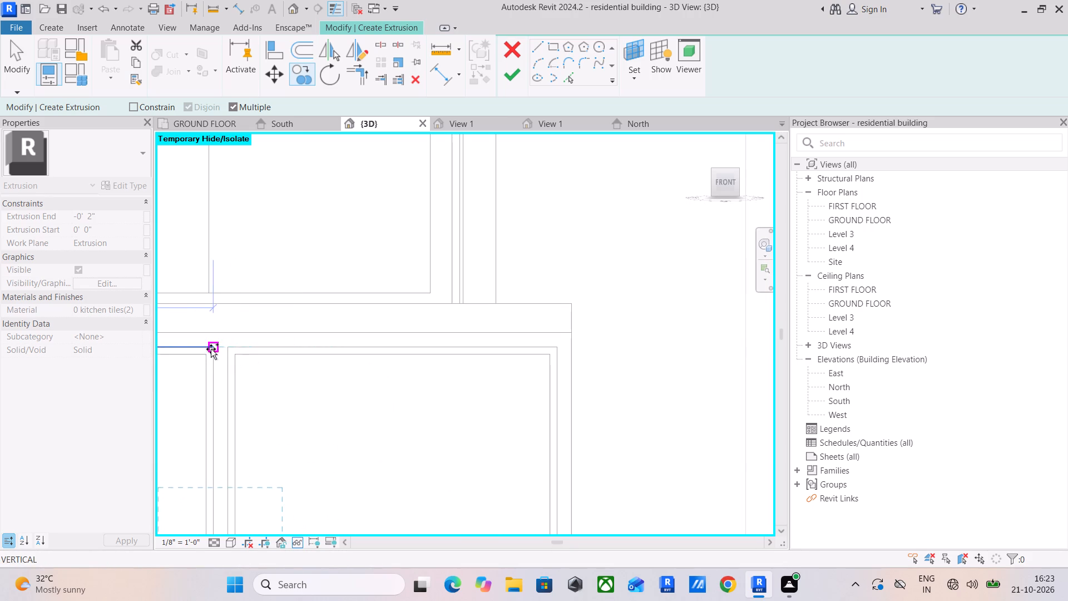
left_click(212, 348)
scroll(220, 417, "down", 4)
middle_click_drag(225, 419, 328, 397)
scroll(329, 396, "down", 9)
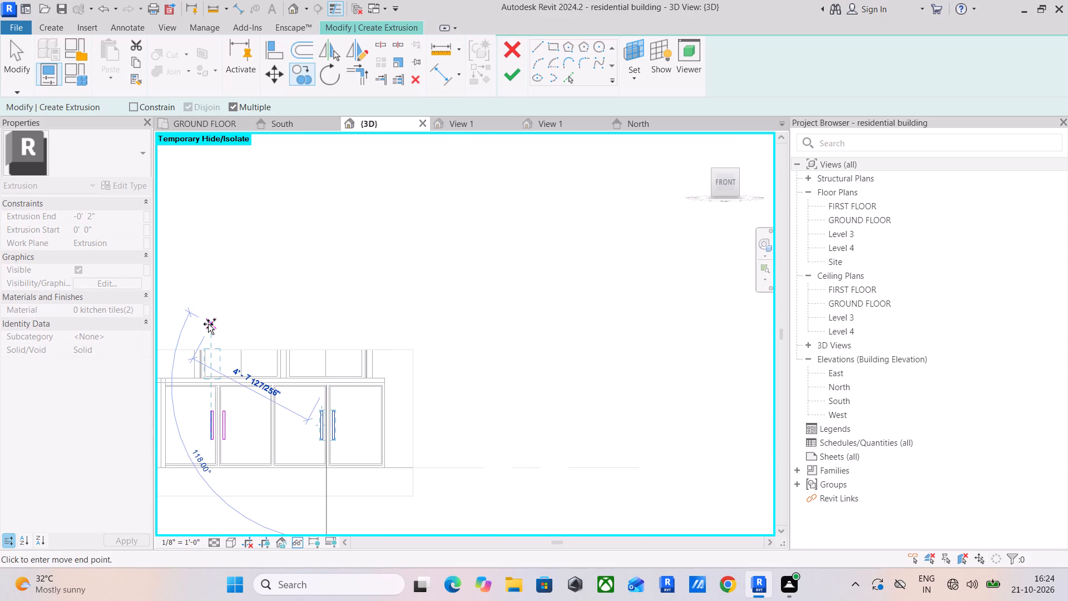
key("Escape")
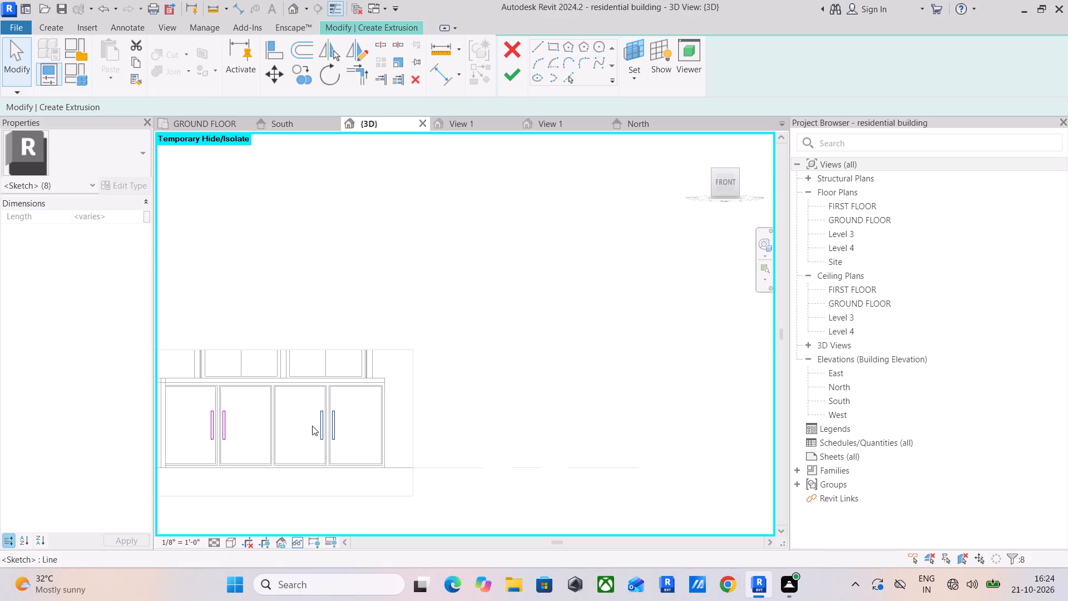
key("Escape")
Set the handle extrusion's end to 1".
left_click(120, 218)
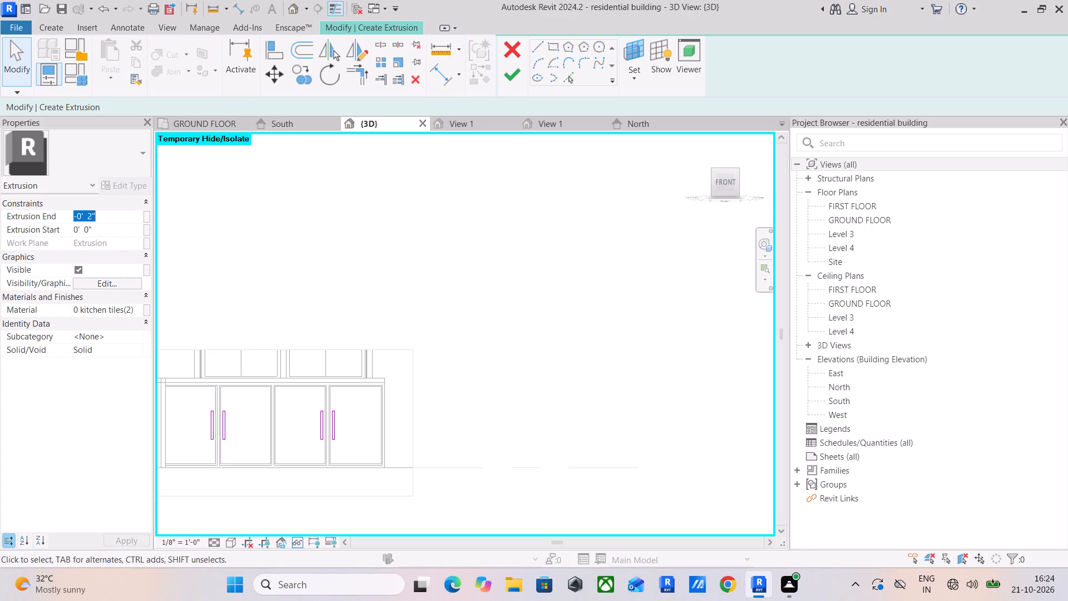
type("1\"")
key("Return")
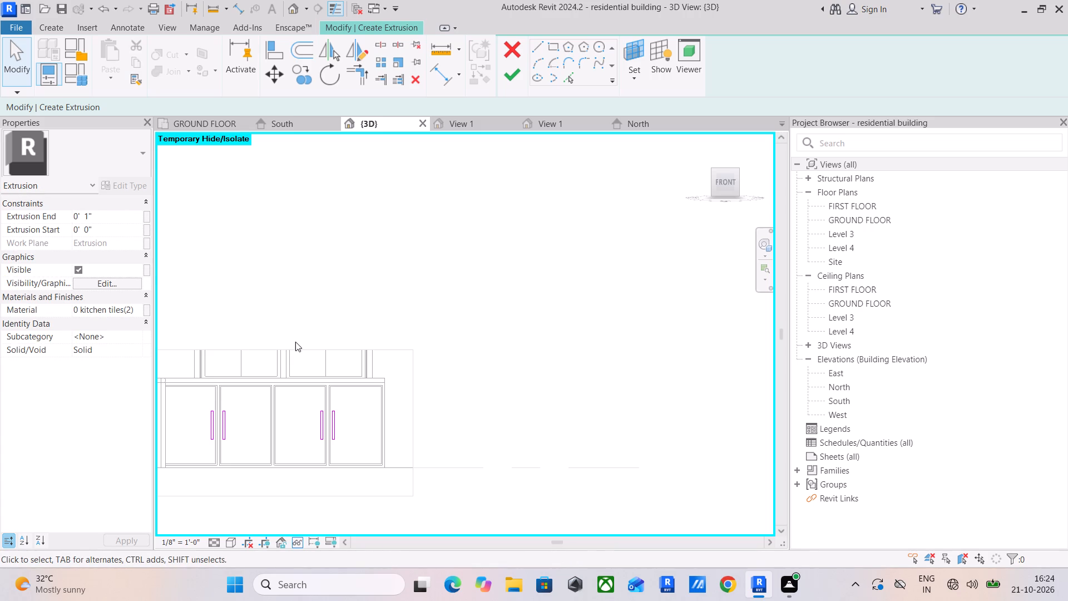
Finish the extrusion of the four door handles.
left_click(518, 73)
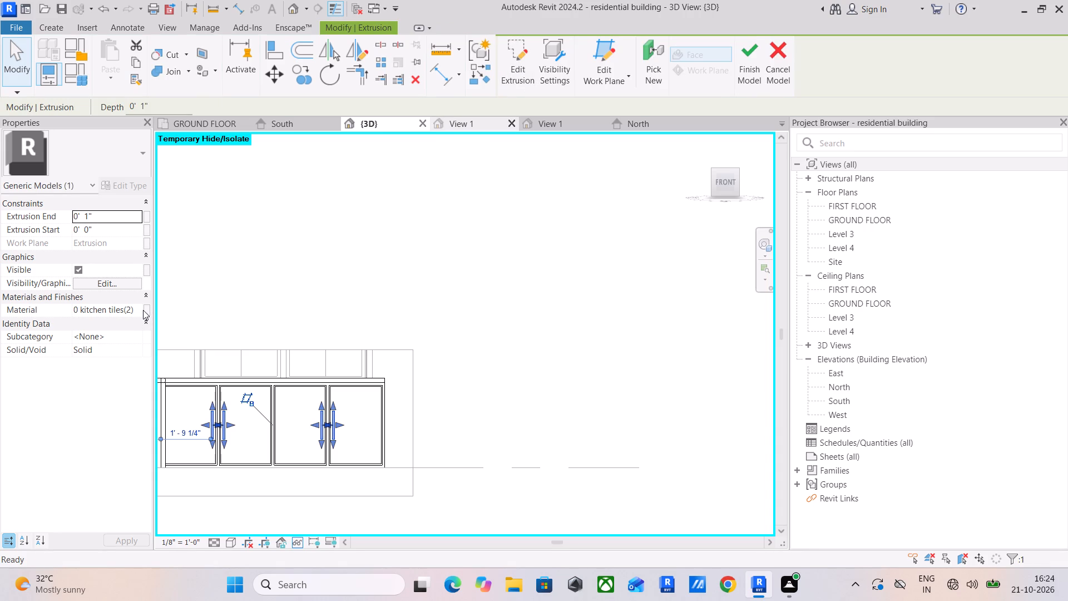
Duplicate the 0 kitchen tiles(2) material, change the copy's appearance color to white, and apply it to the door handles.
left_click(143, 310)
left_click(136, 309)
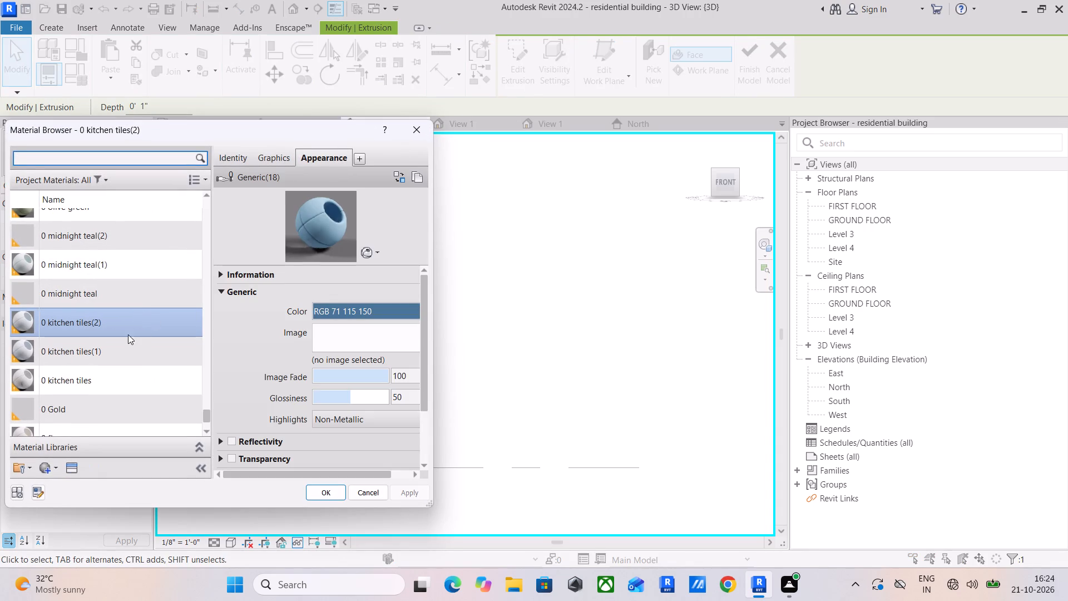
right_click(107, 328)
left_click(164, 353)
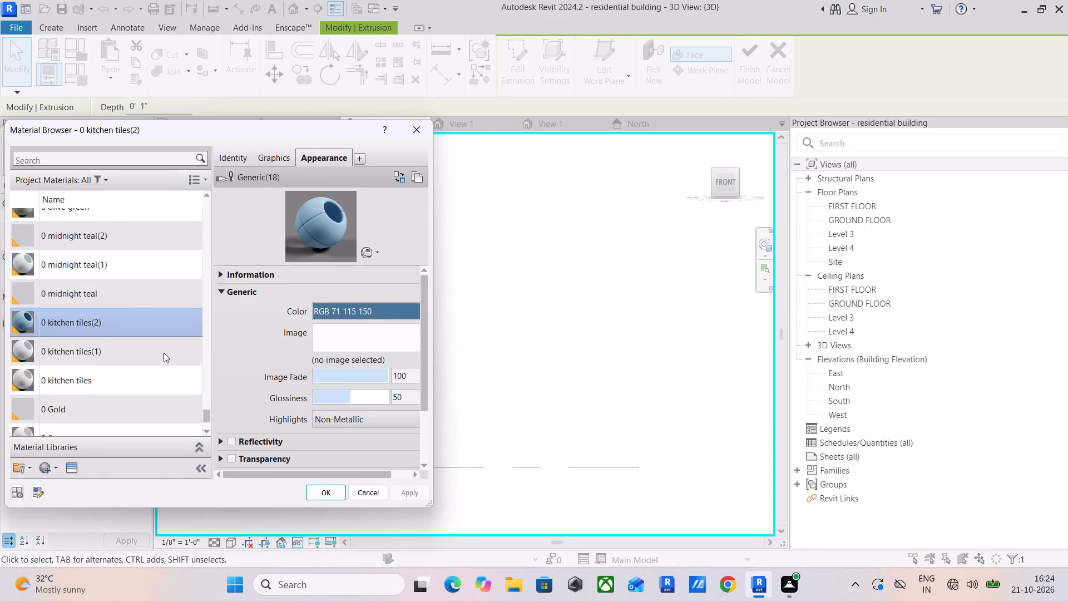
left_click(412, 315)
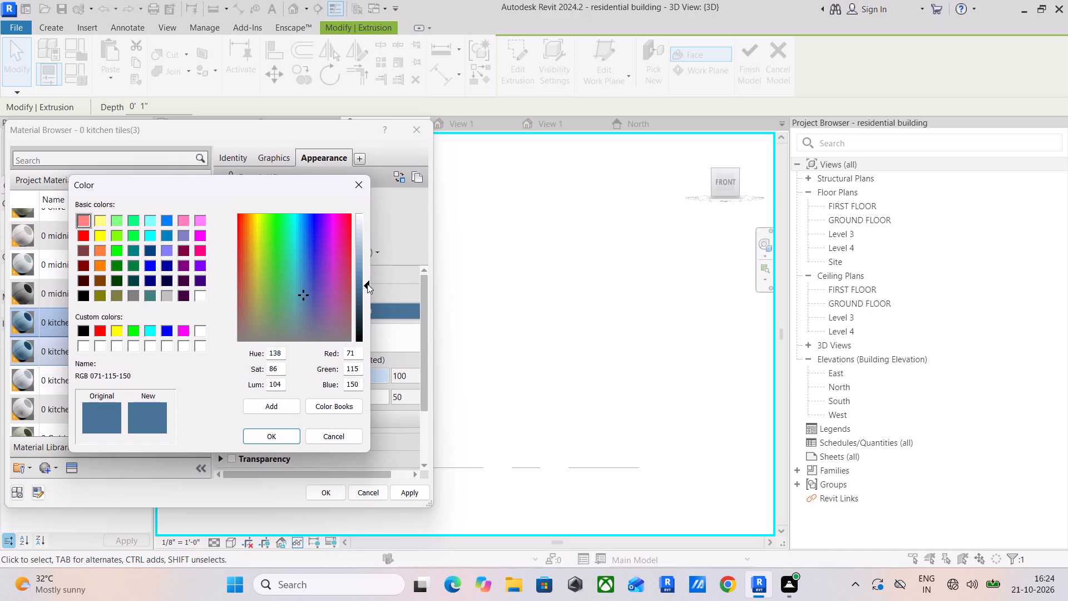
left_click_drag(367, 284, 363, 230)
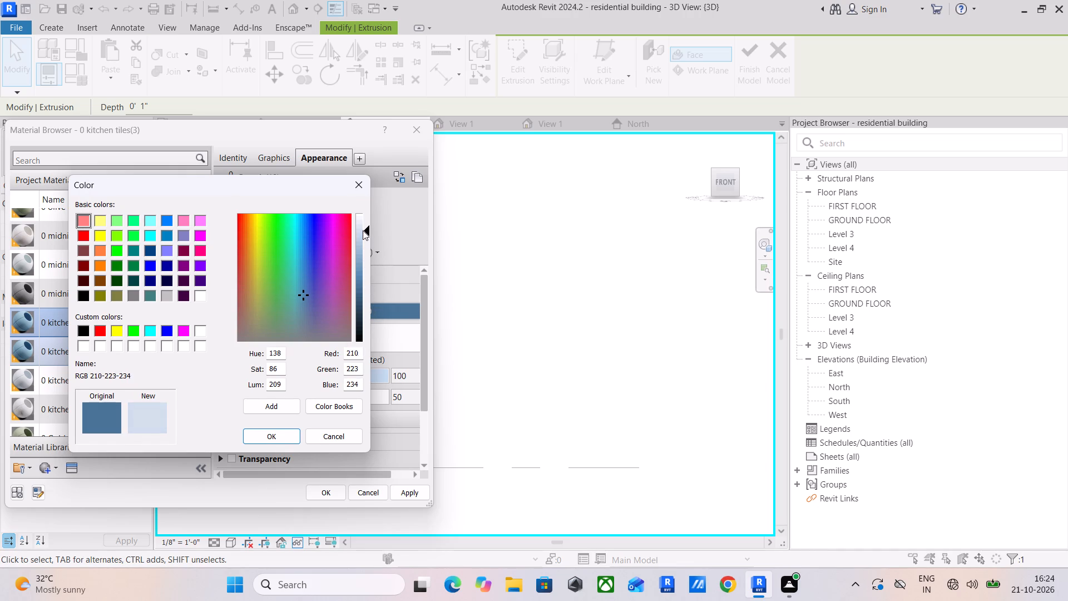
left_click_drag(363, 230, 363, 214)
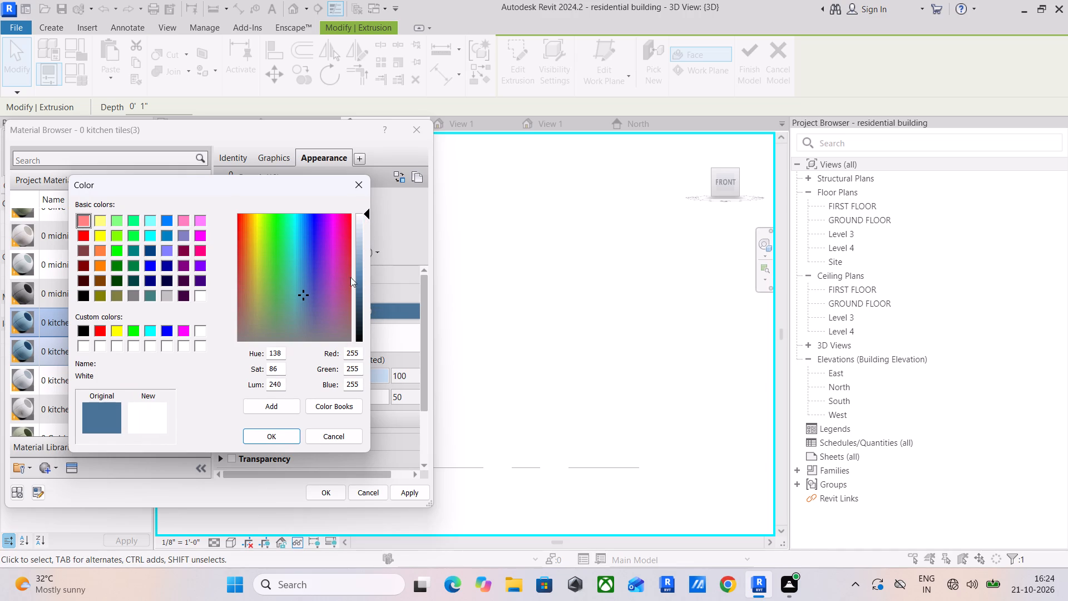
left_click(276, 432)
left_click_drag(412, 492, 405, 492)
left_click(328, 492)
left_click(536, 342)
Show the 3D view in Realistic style and inspect the new handles and cabinet frame from several angles.
scroll(418, 343, "down", 3)
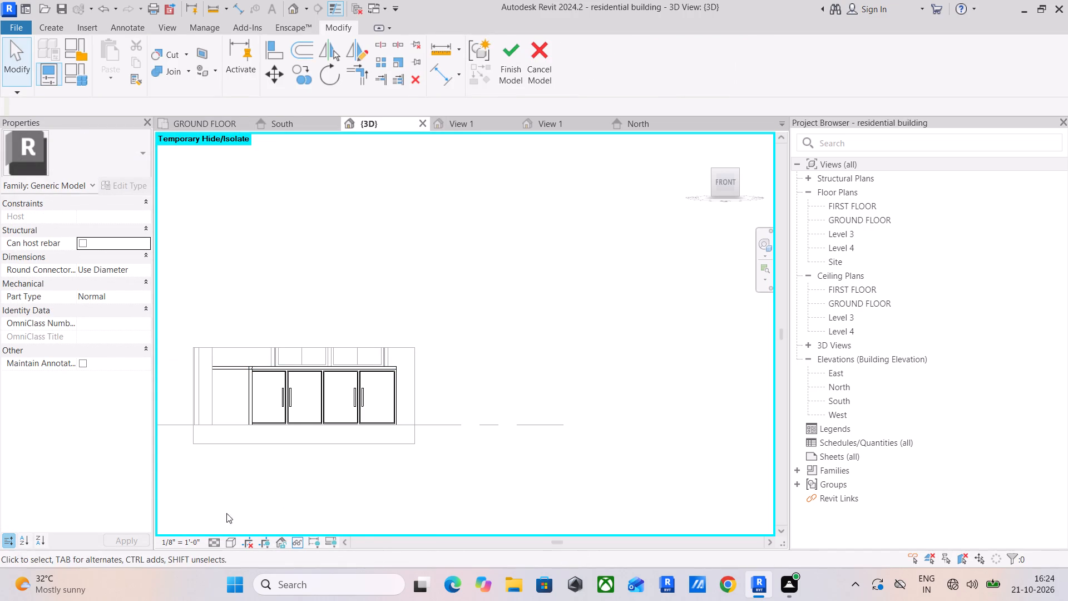
left_click(230, 544)
left_click(250, 530)
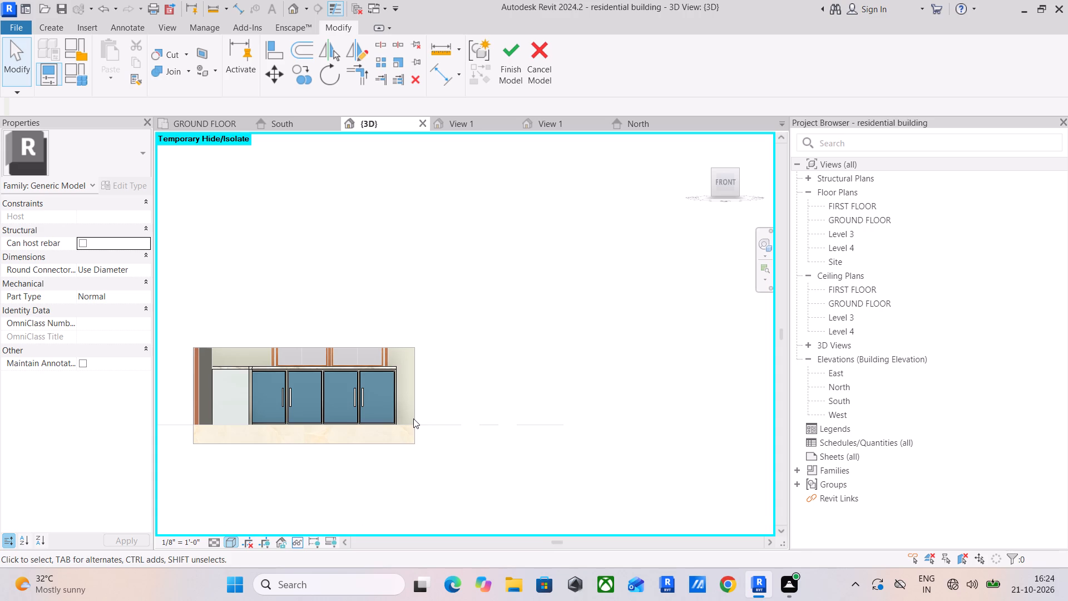
scroll(463, 391, "down", 2)
middle_click_drag(476, 404, 434, 425, "shift")
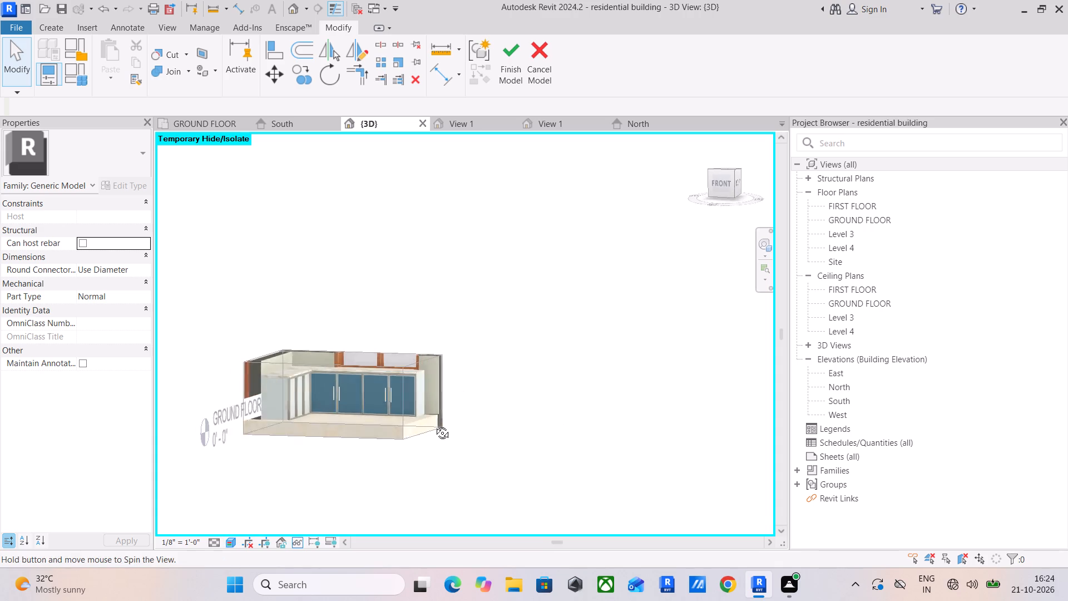
middle_click_drag(434, 425, 401, 425, "shift")
scroll(395, 380, "up", 15)
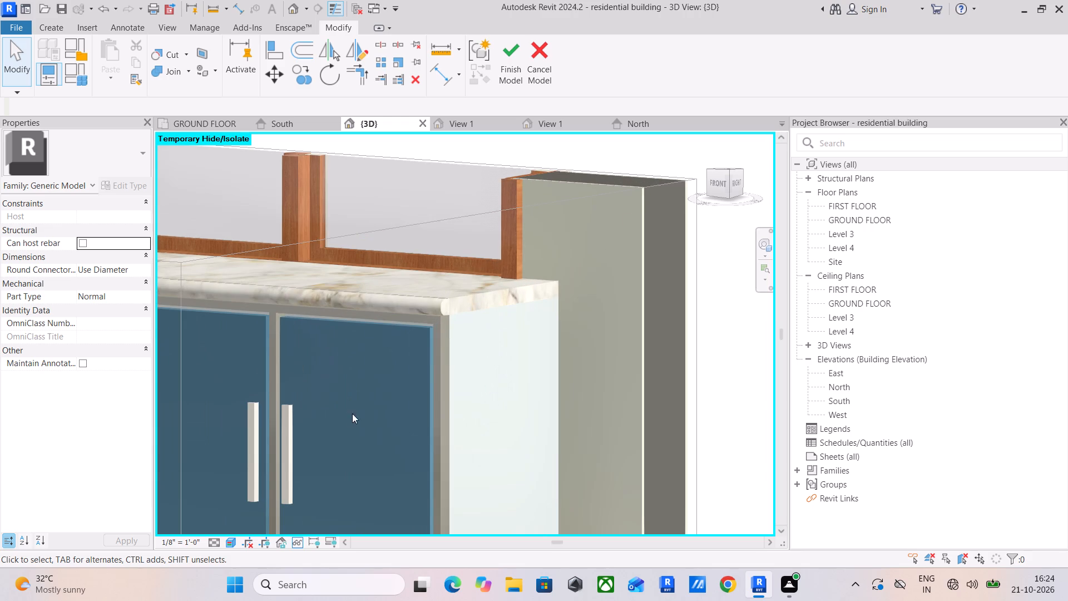
scroll(343, 413, "down", 3)
middle_click_drag(337, 415, 457, 422, "shift")
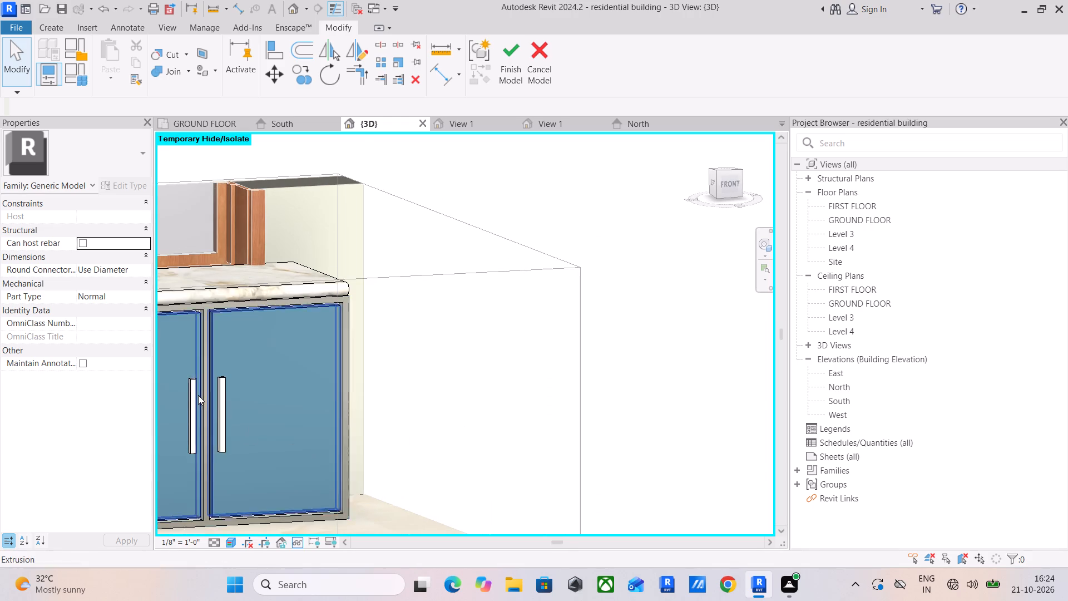
scroll(198, 393, "up", 1)
middle_click_drag(201, 394, 317, 440)
scroll(306, 337, "up", 9)
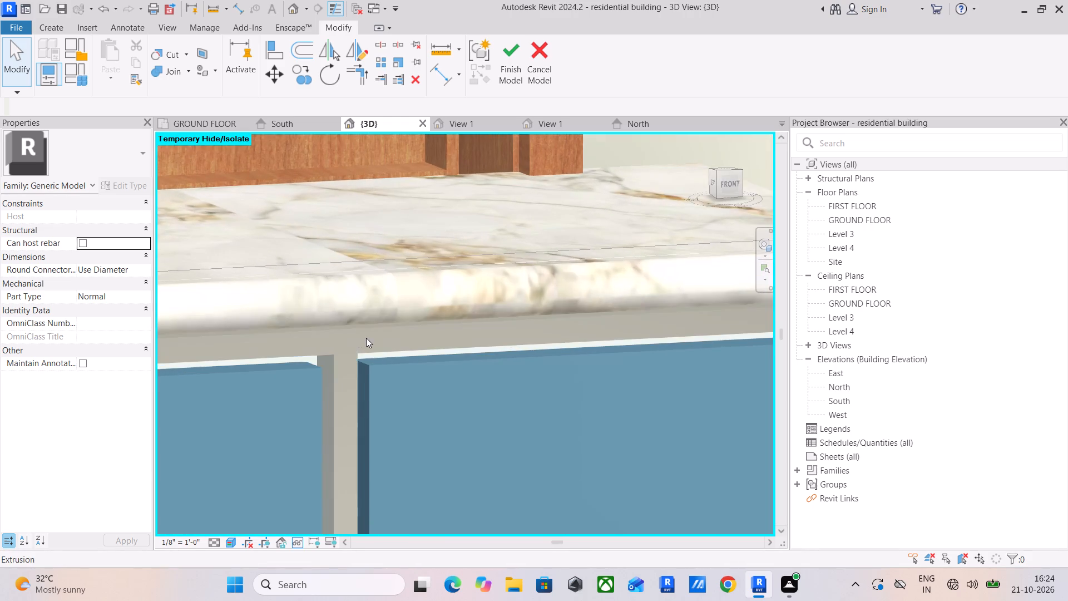
scroll(366, 338, "down", 9)
middle_click_drag(621, 437, 518, 439, "shift")
middle_click_drag(530, 446, 328, 381)
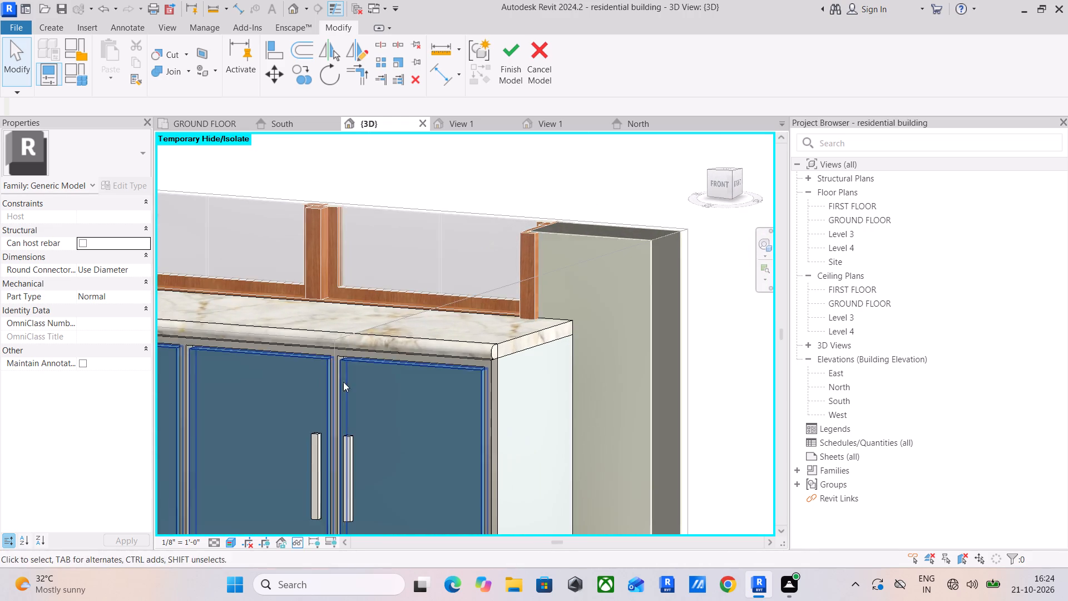
Assign the 0 kitchen tiles(1) material to the frame around the four blue doors.
scroll(486, 386, "up", 4)
left_click(498, 374)
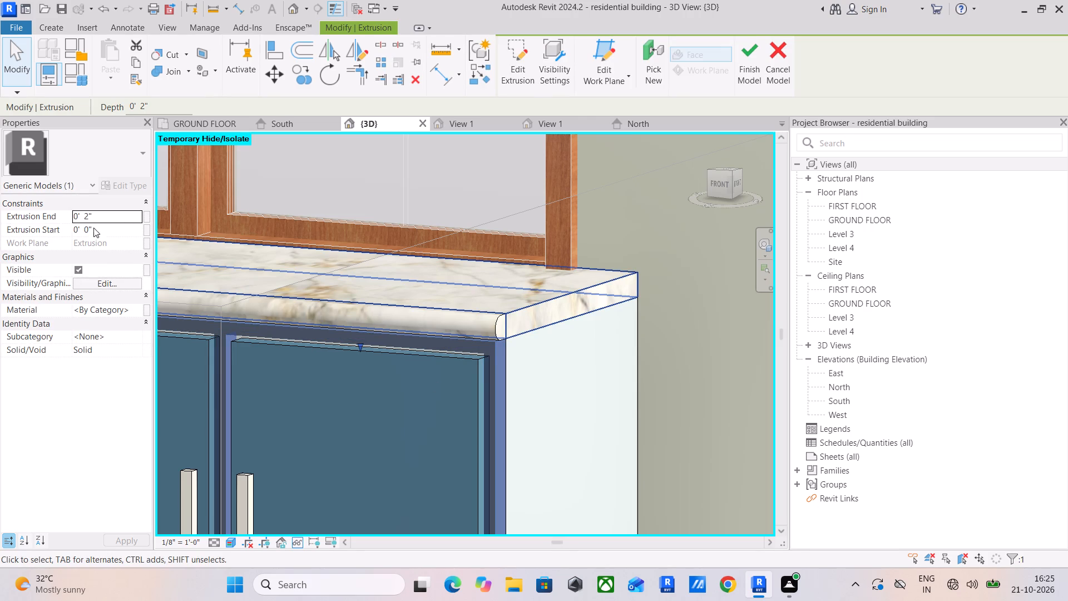
left_click(137, 311)
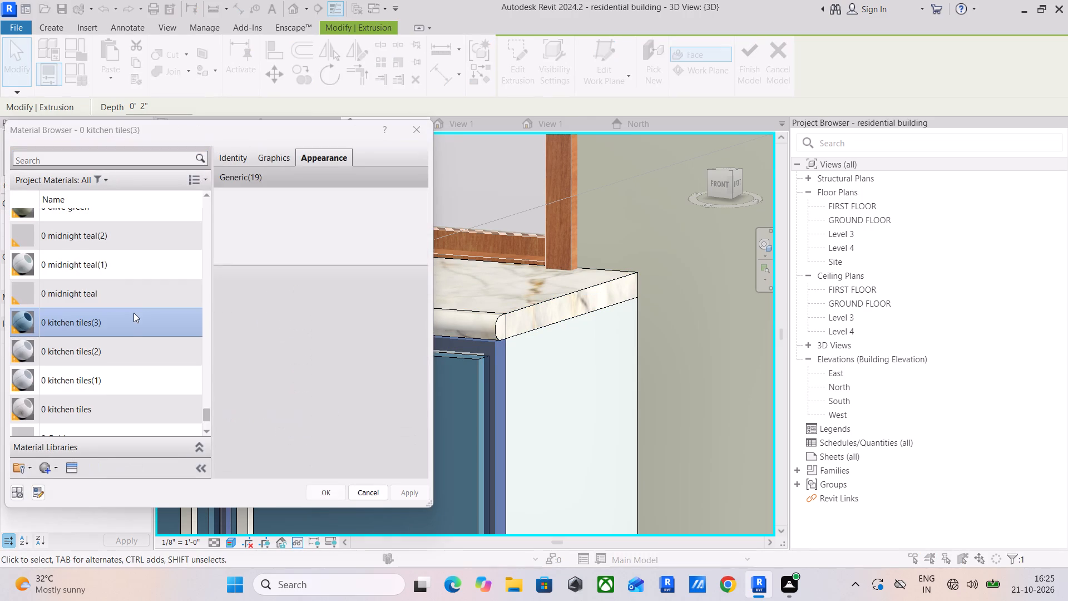
left_click(74, 353)
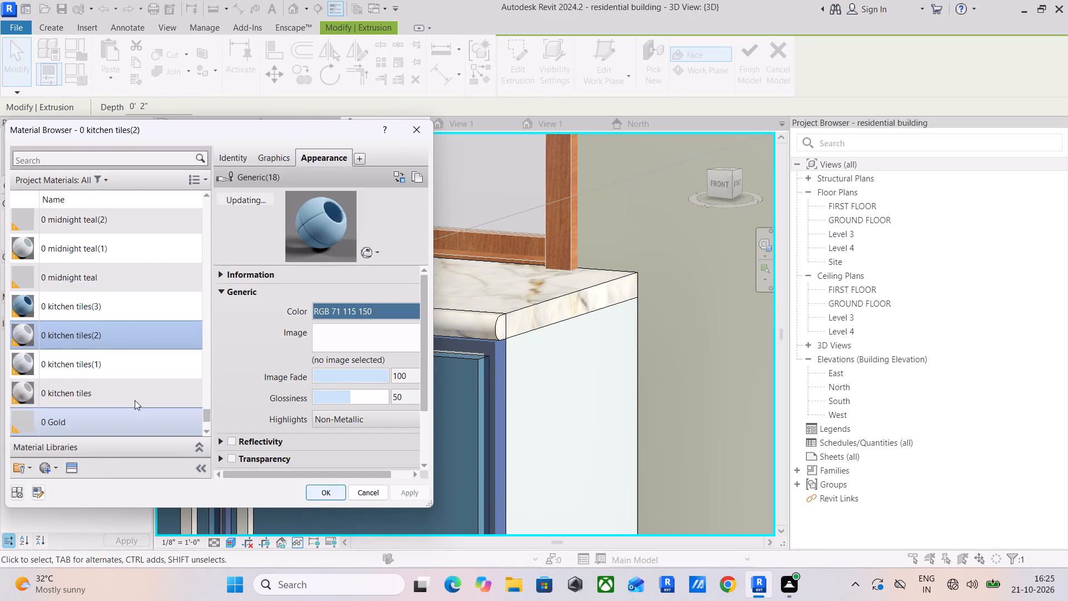
left_click(123, 358)
left_click(335, 489)
left_click(605, 404)
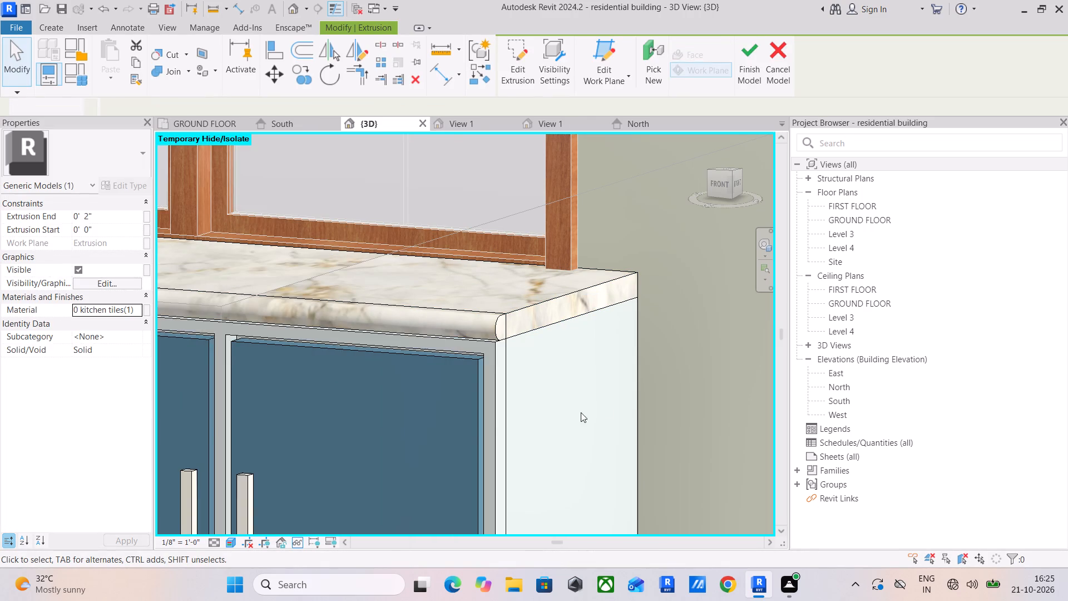
Assign the 0 kitchen tiles(1) material to the three-opening cabinet frame on the counter's other leg.
scroll(470, 429, "down", 11)
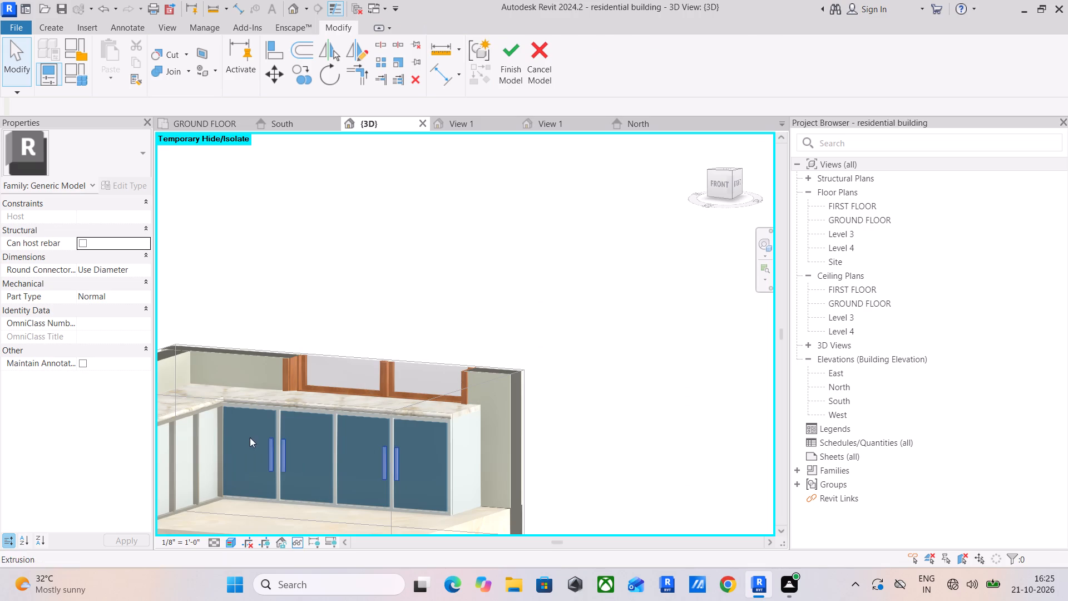
middle_click_drag(246, 430, 427, 450)
scroll(347, 454, "up", 4)
left_click(316, 457)
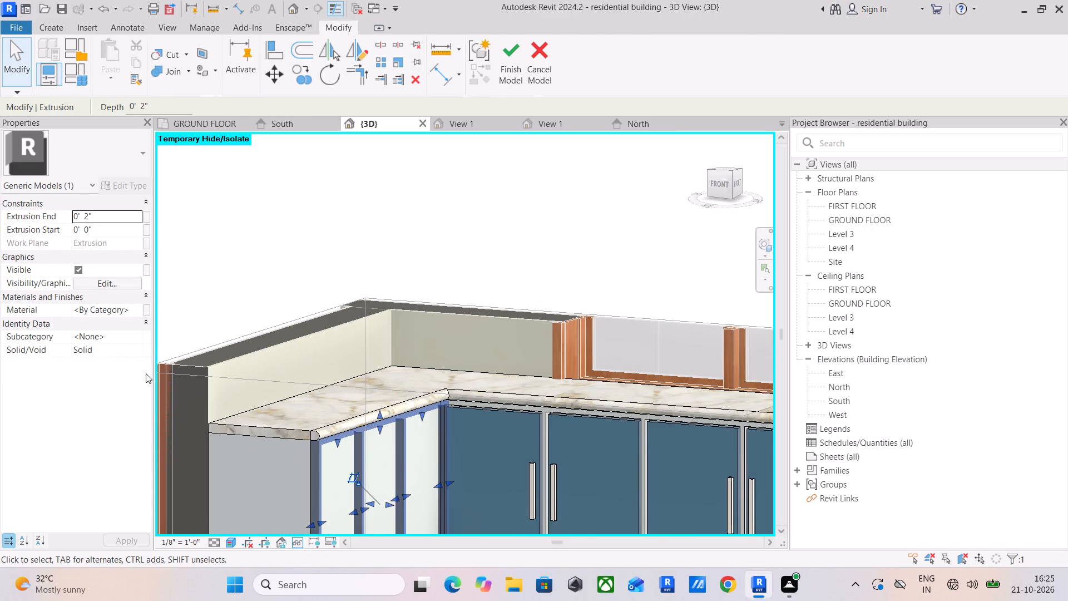
left_click(123, 303)
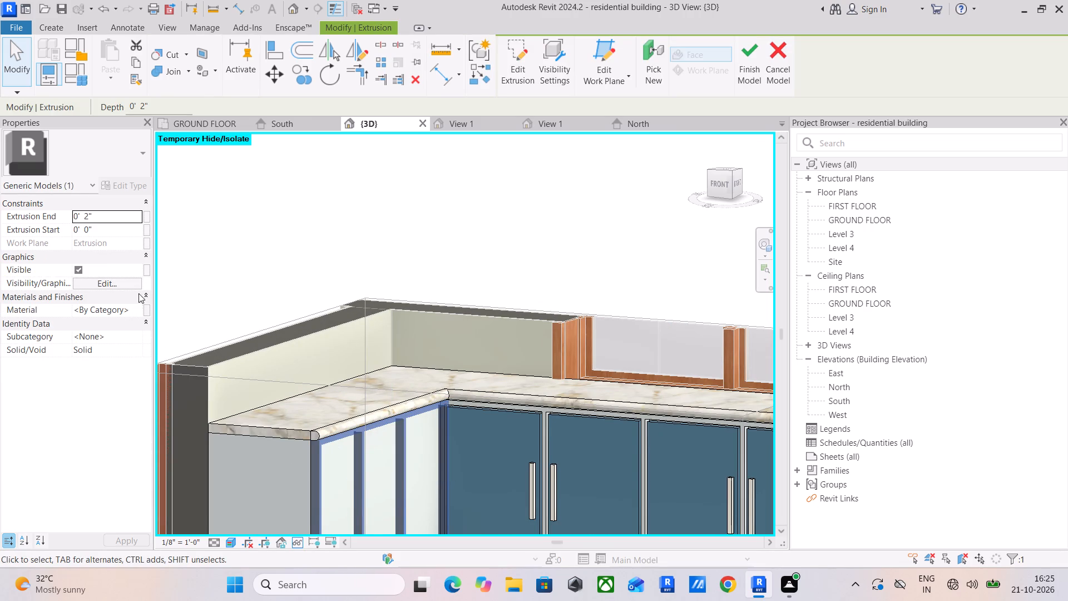
left_click(137, 292)
left_click(136, 306)
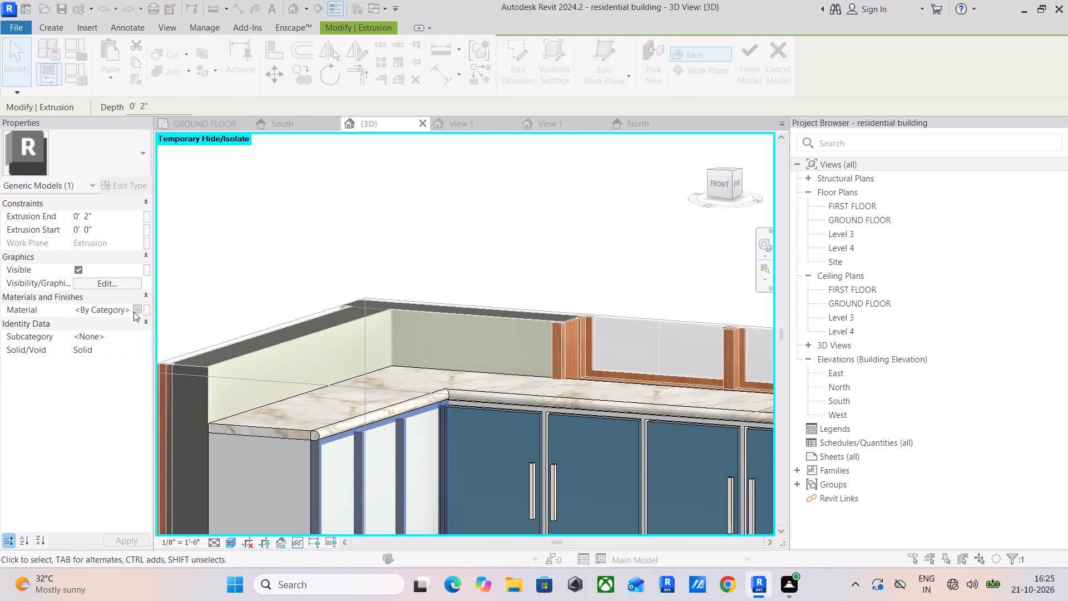
left_click(89, 354)
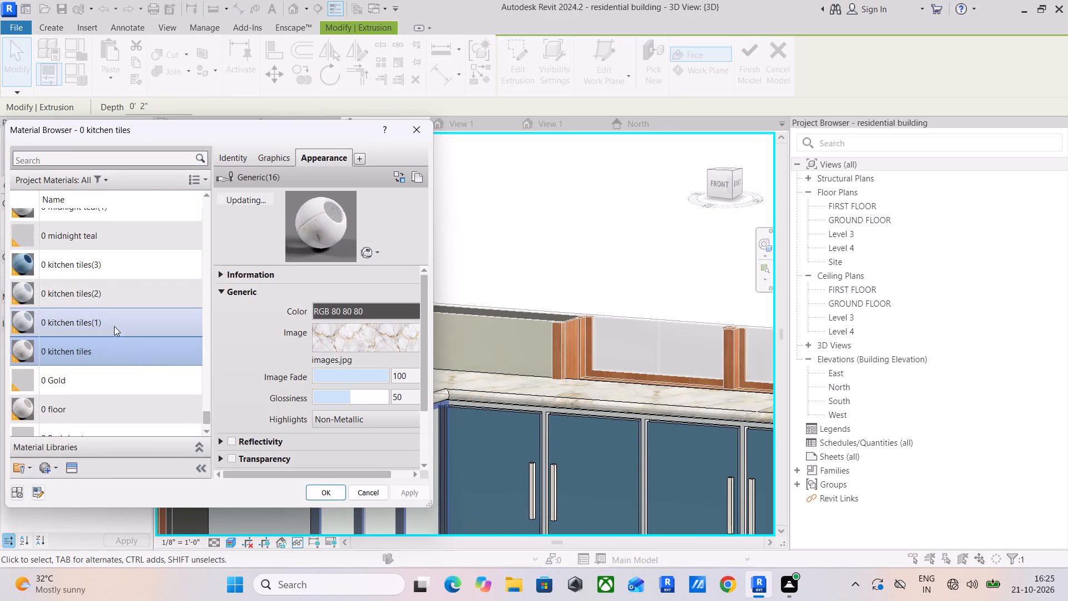
left_click(113, 326)
left_click(322, 494)
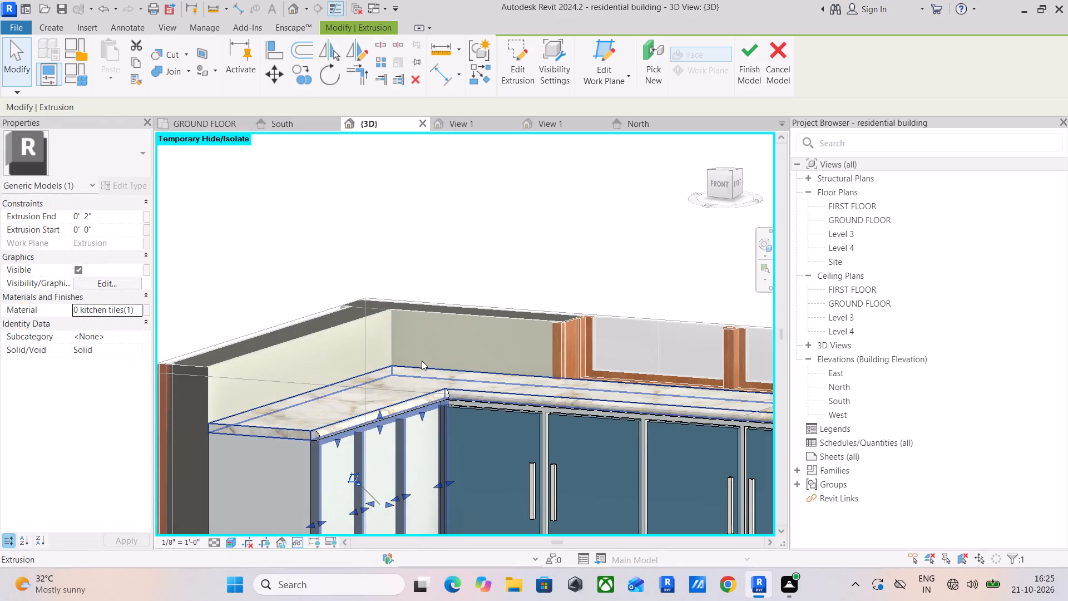
left_click(398, 355)
Orient the 3D view to the Right side, facing the three-opening frame, and switch its visual style to Hidden Line.
scroll(477, 416, "down", 3)
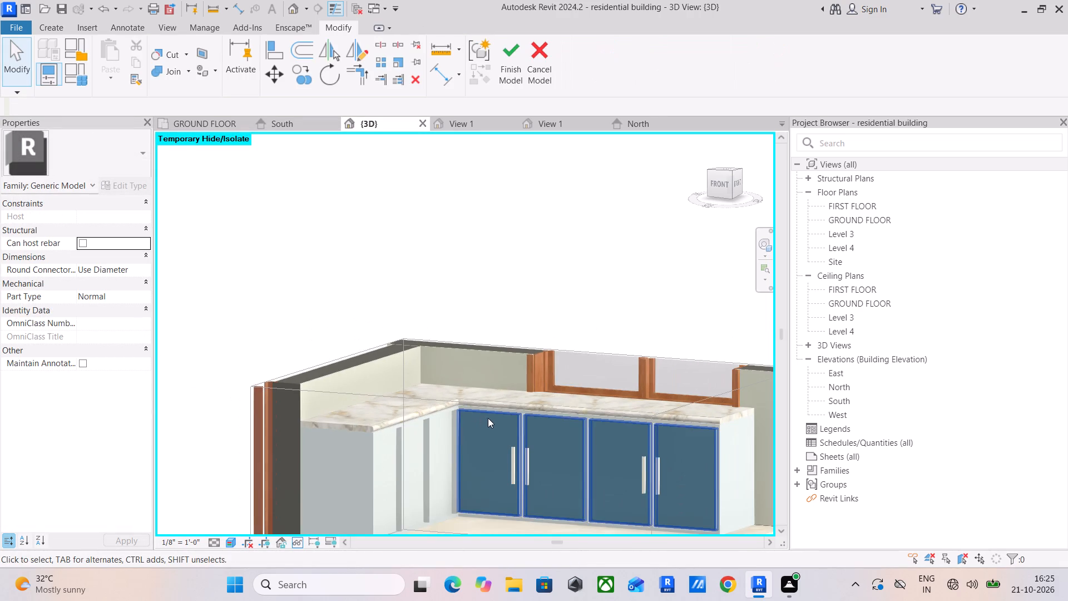
scroll(488, 418, "down", 3)
middle_click_drag(479, 425, 309, 430, "shift")
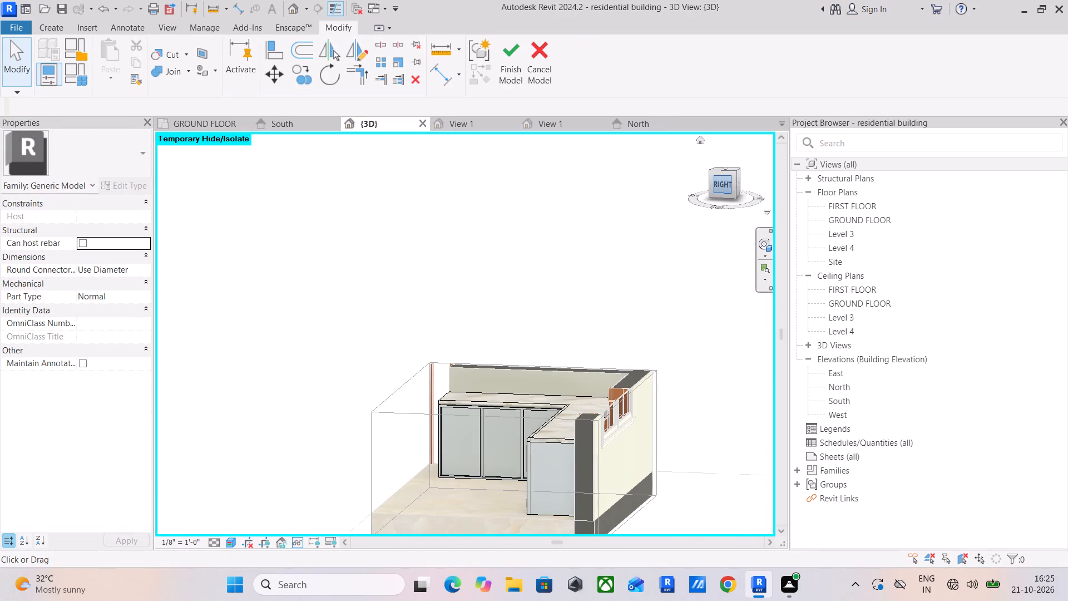
left_click(710, 184)
left_click(721, 183)
left_click(733, 181)
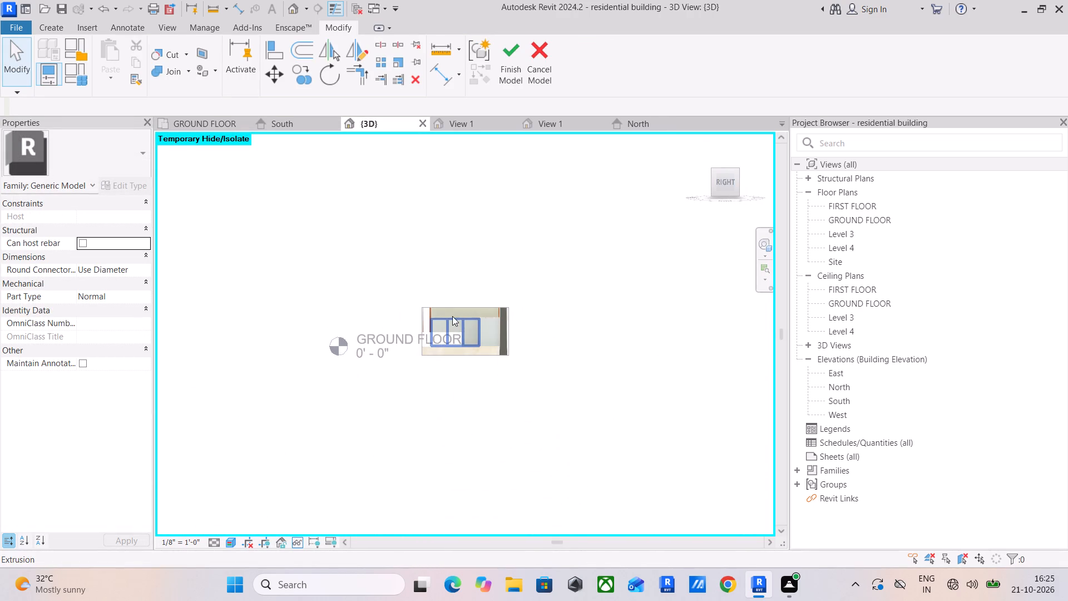
scroll(446, 322, "up", 4)
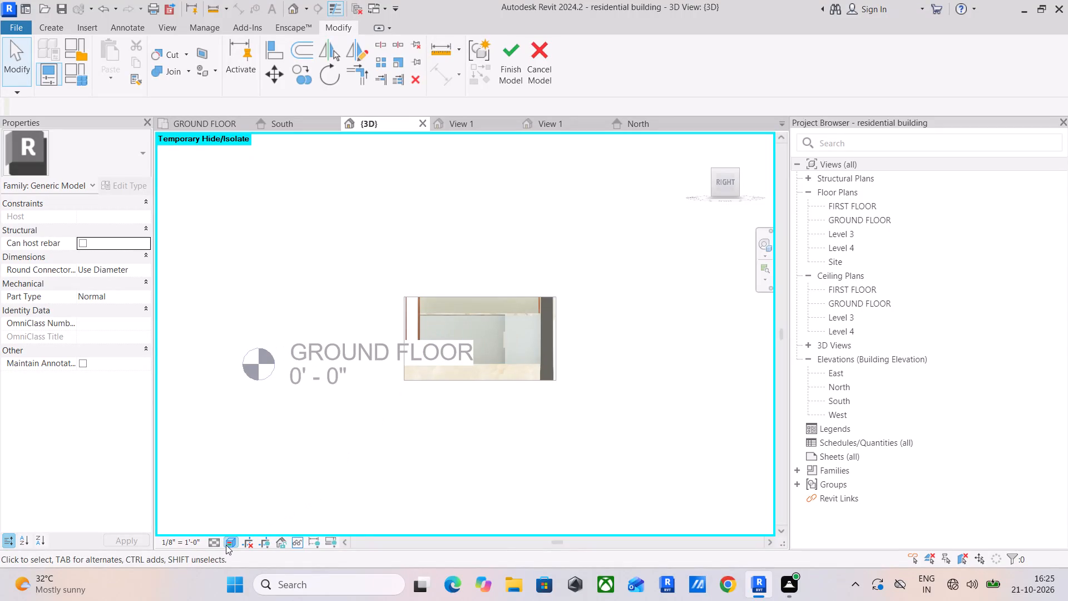
left_click(226, 545)
left_click(248, 469)
scroll(460, 322, "up", 6)
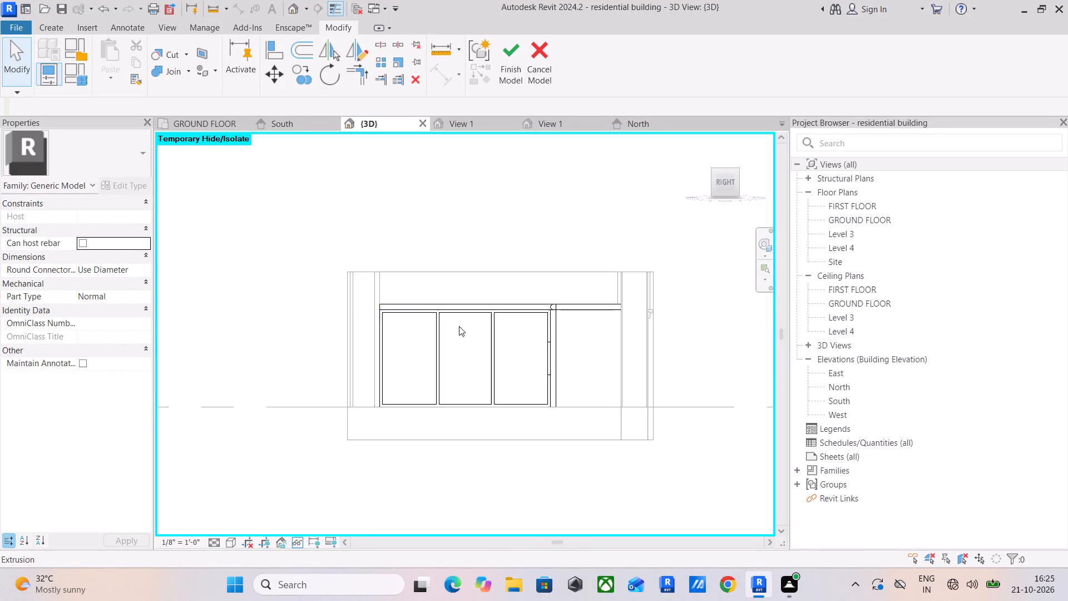
scroll(459, 326, "up", 2)
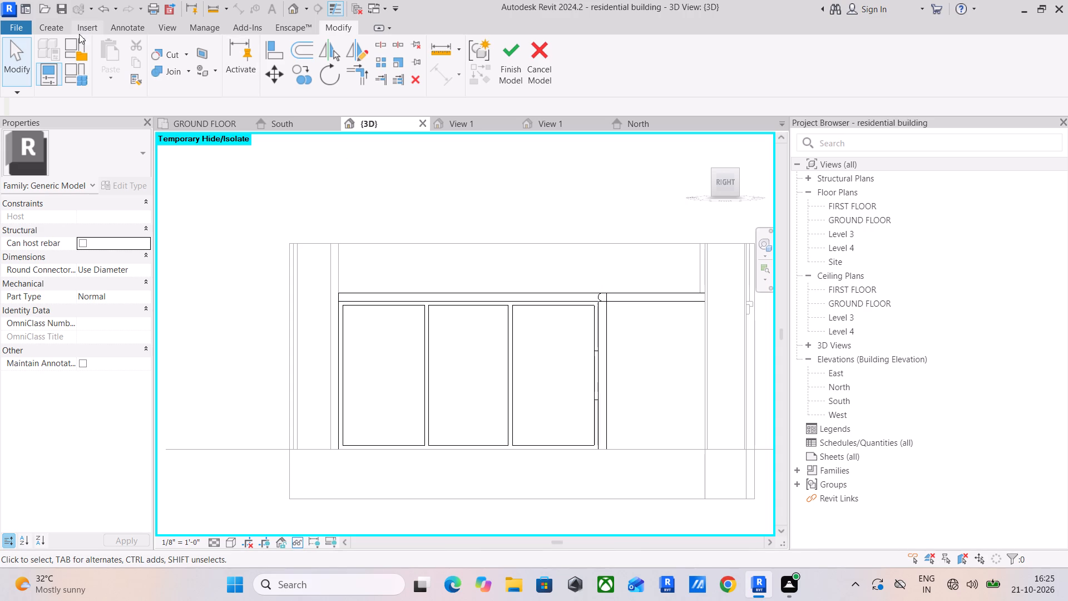
Start an extrusion with the front face of the three-opening cabinet frame picked as its work plane.
left_click(62, 28)
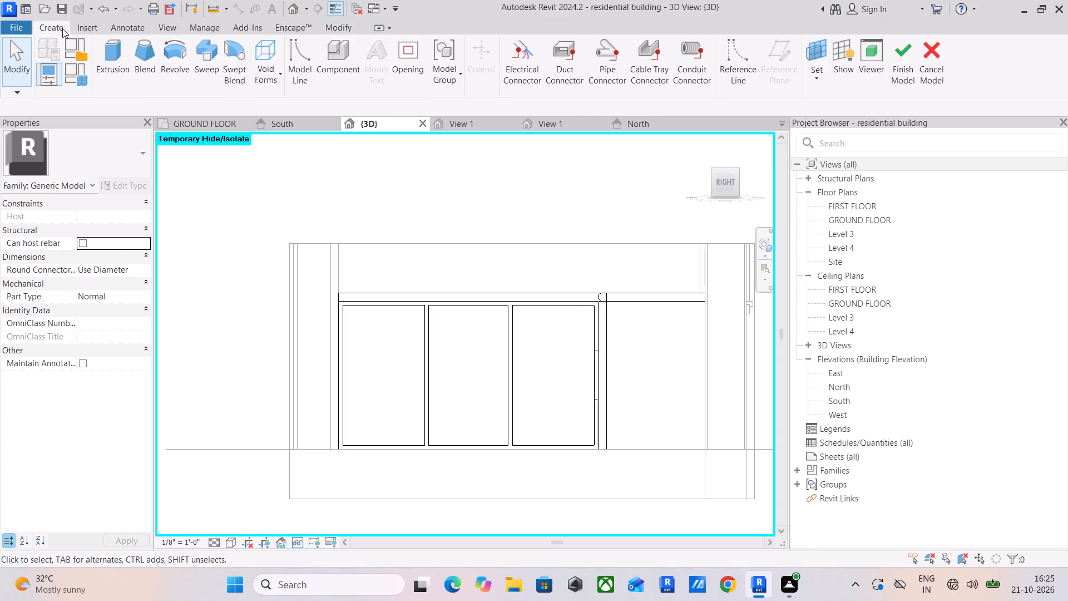
left_click(119, 66)
left_click(645, 74)
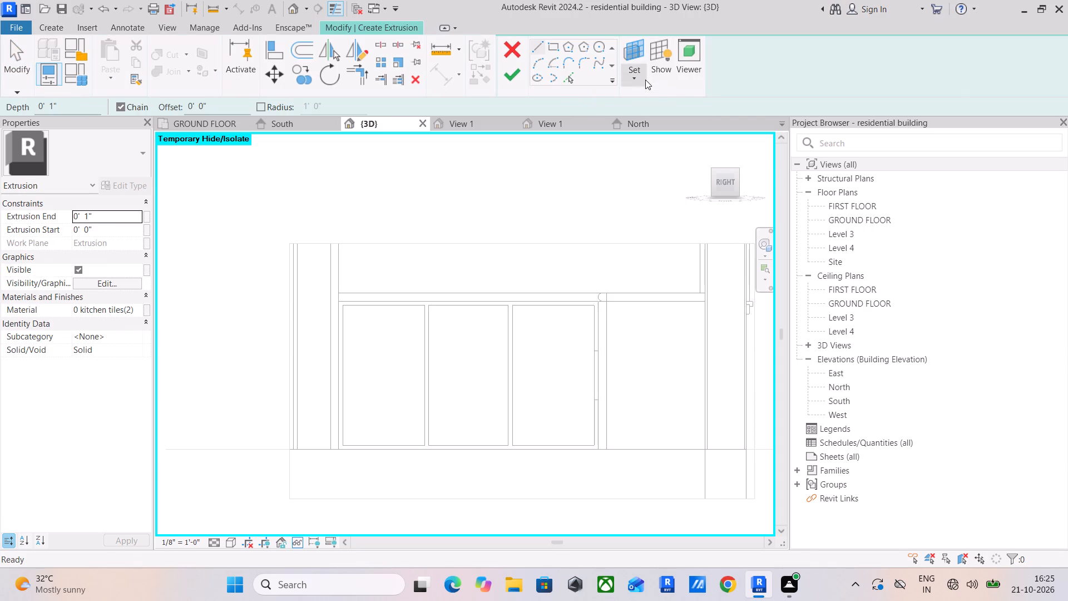
left_click(654, 124)
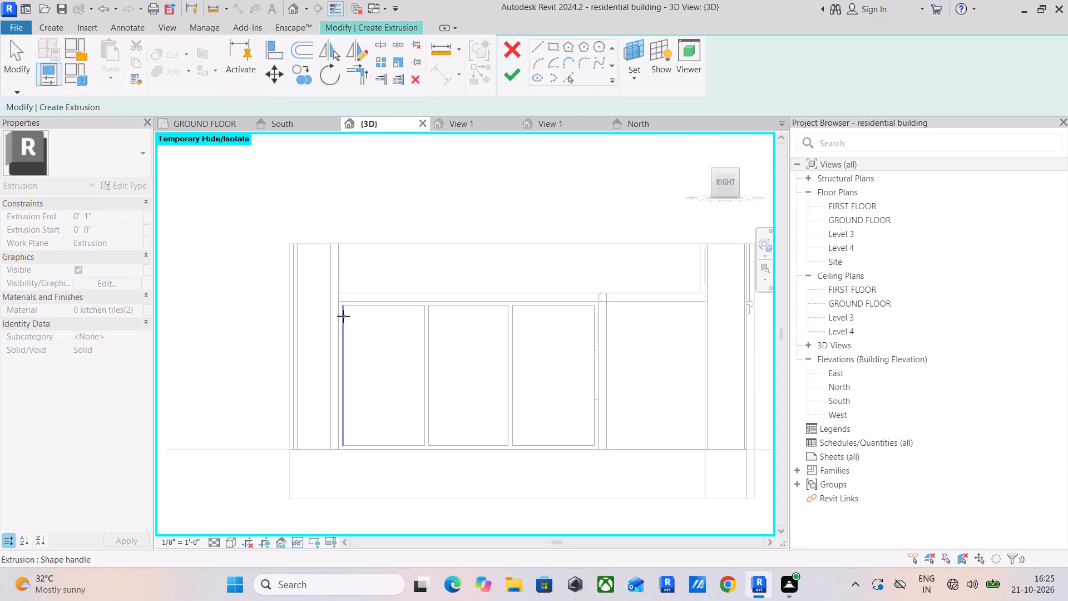
left_click(635, 71)
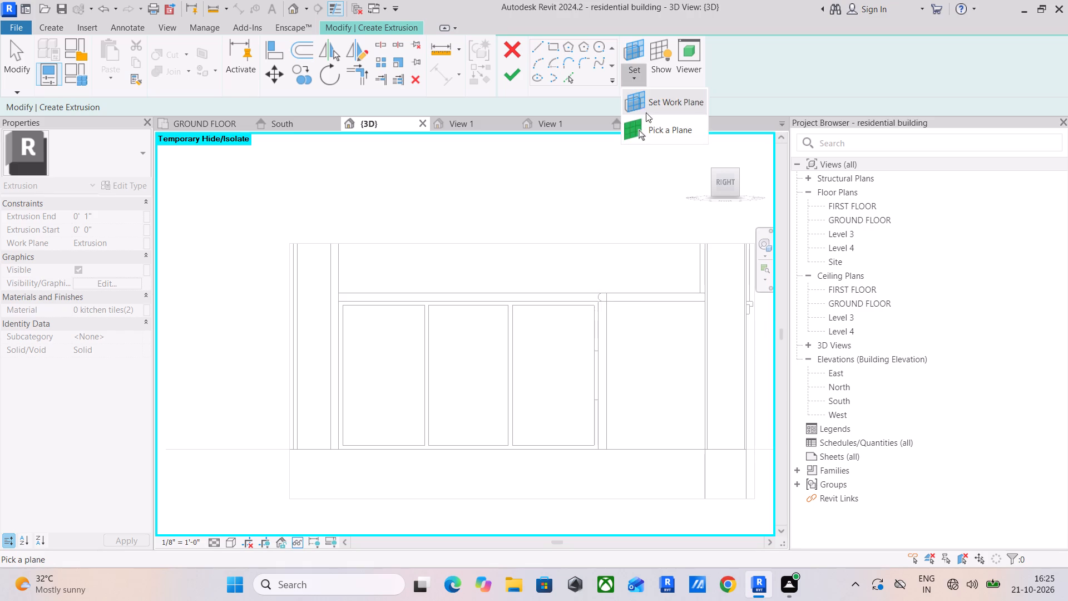
left_click(650, 123)
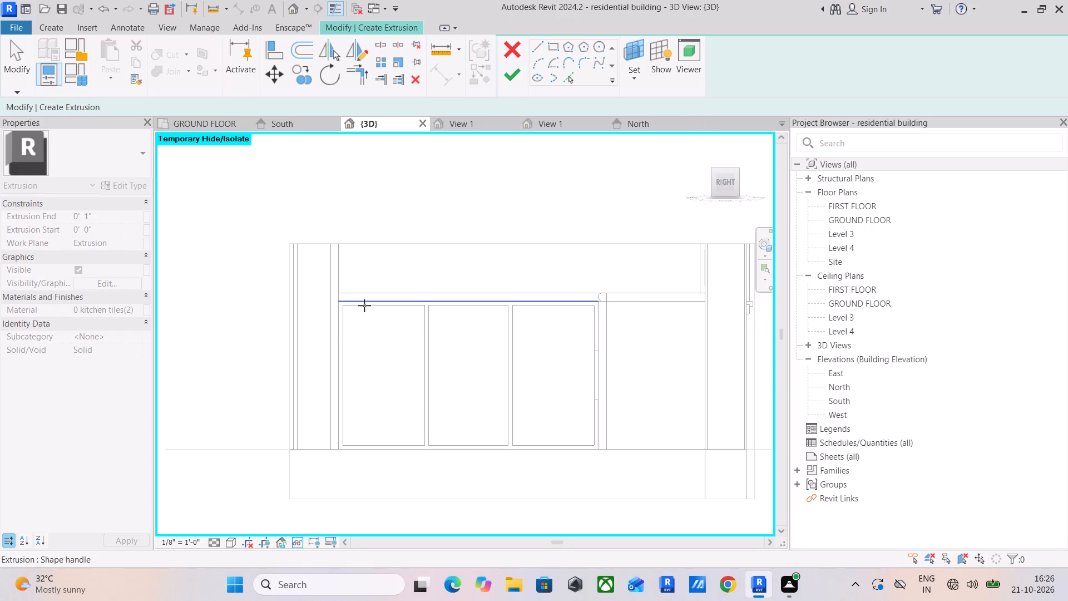
left_click(426, 342)
Sketch a rectangle inset by a 1/2 inch offset inside the frame's first opening, corner to corner.
scroll(359, 317, "up", 4)
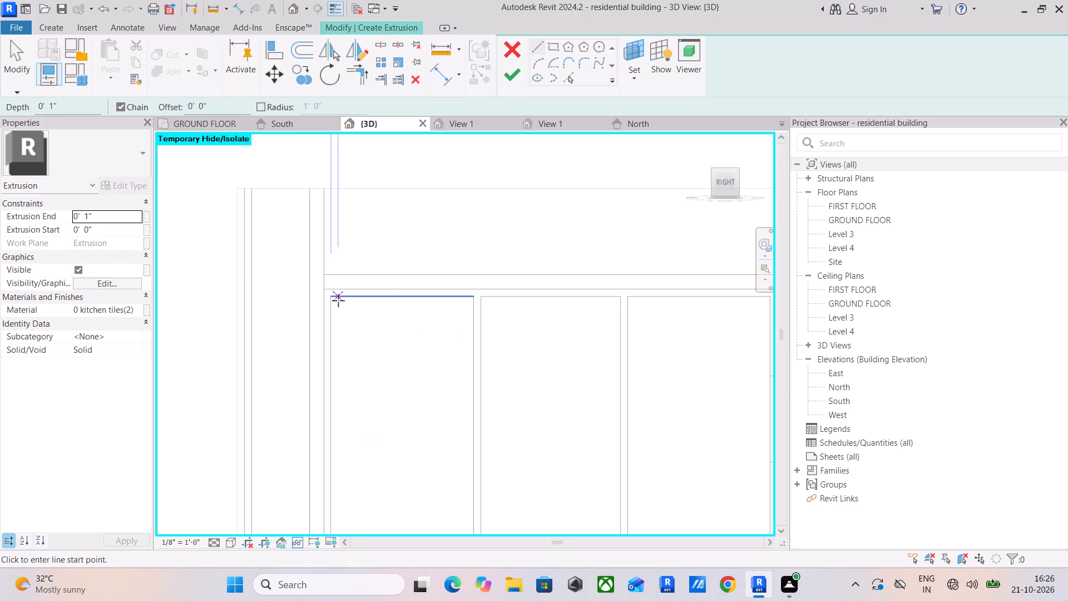
left_click_drag(224, 108, 167, 112)
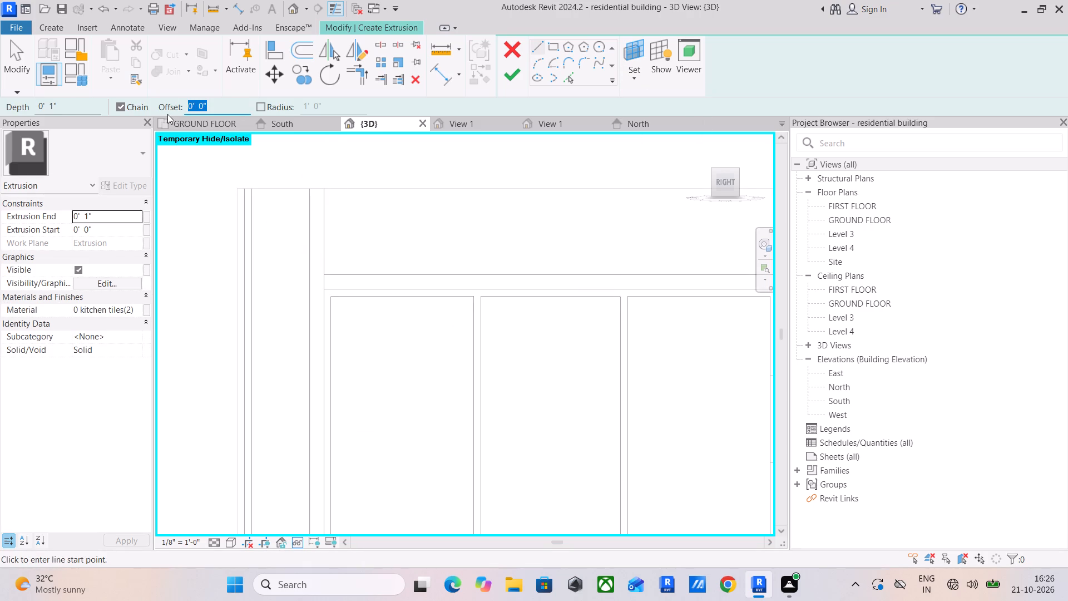
type(".5\"")
key("Return")
left_click(333, 298)
scroll(431, 417, "down", 1)
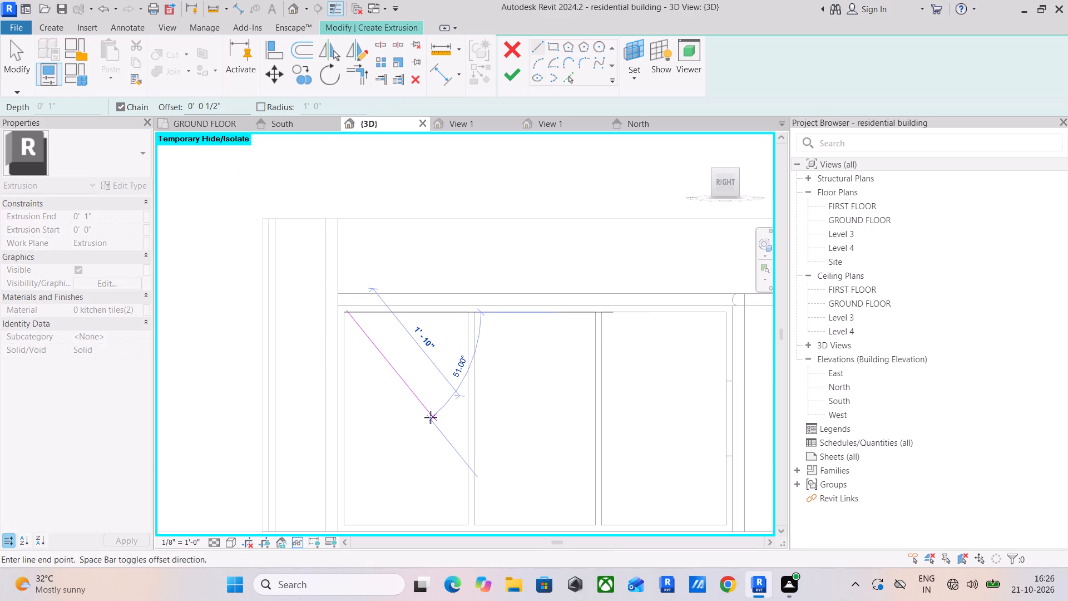
left_click(553, 51)
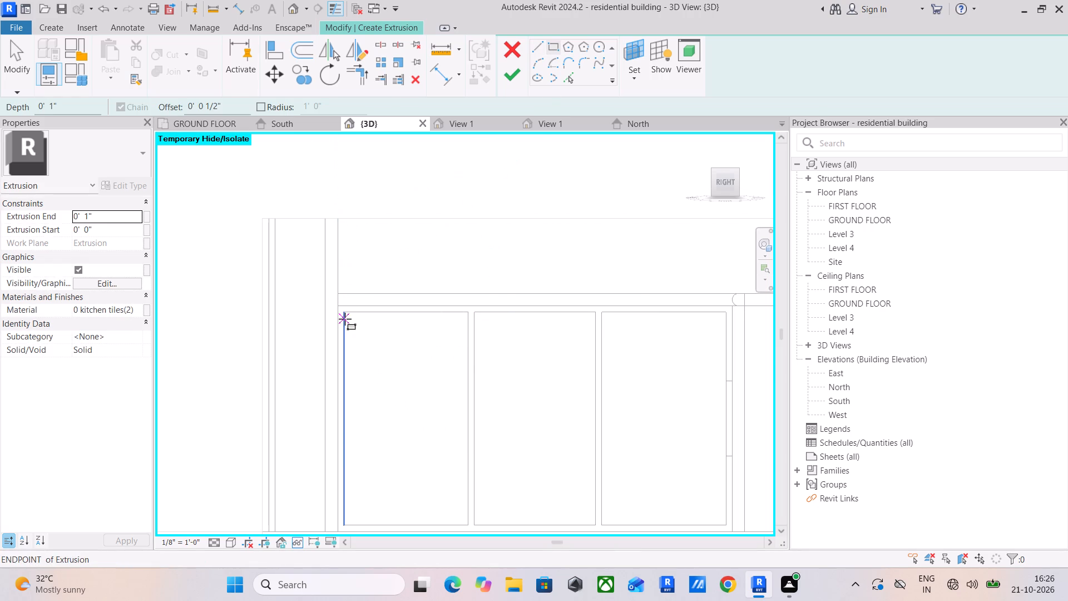
left_click(348, 312)
key("space")
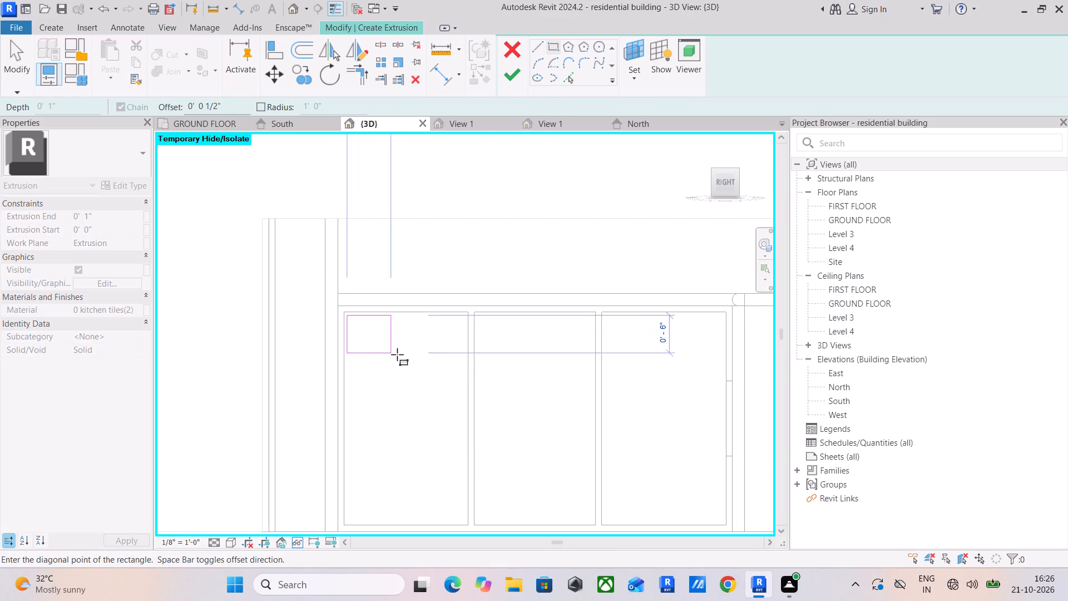
middle_click_drag(436, 410, 377, 260)
left_click(409, 379)
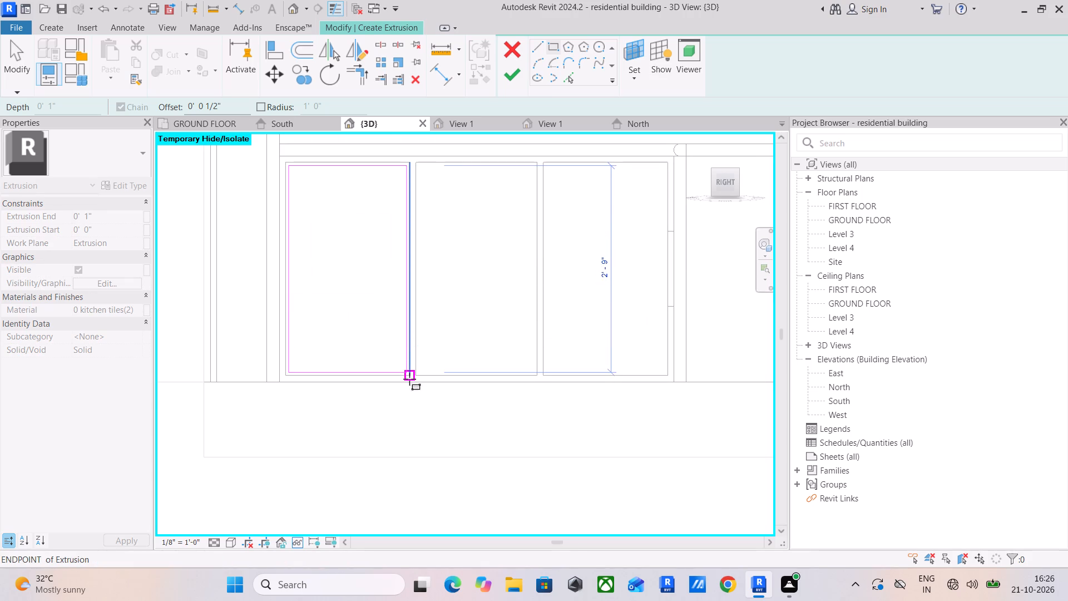
Sketch matching rectangles with the same 1/2 inch inset inside the middle opening and the third opening.
key("space")
left_click(417, 167)
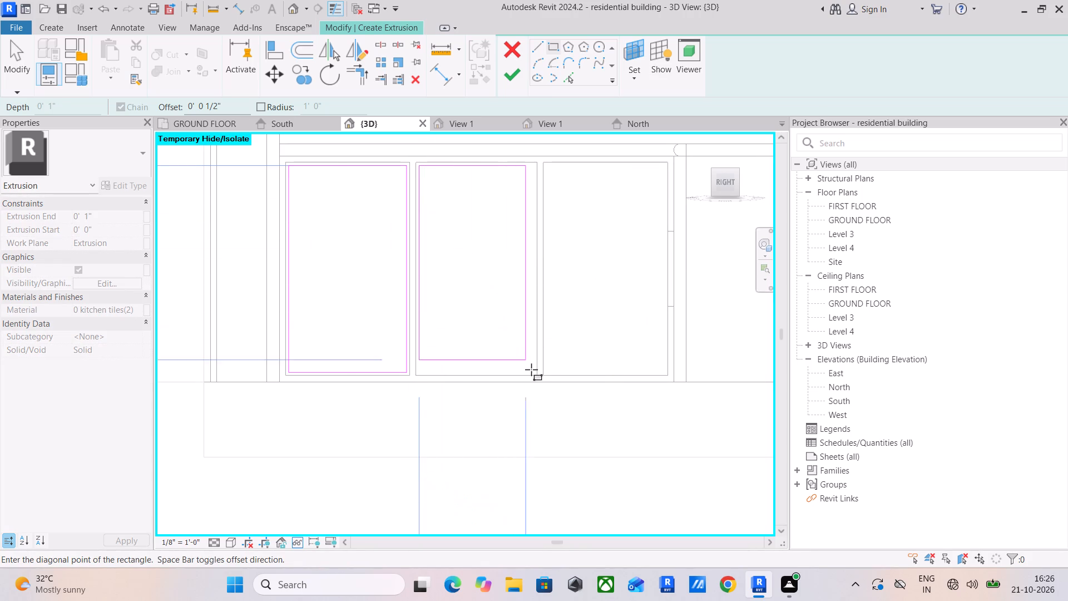
left_click(535, 375)
left_click_drag(546, 166, 549, 174)
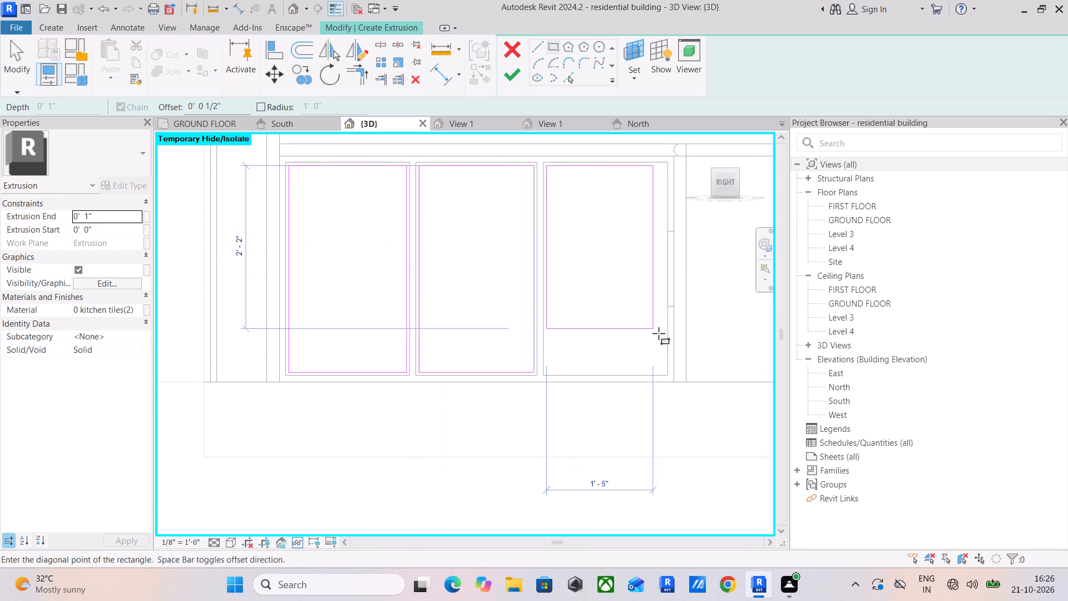
left_click(670, 377)
middle_click_drag(468, 206, 448, 226)
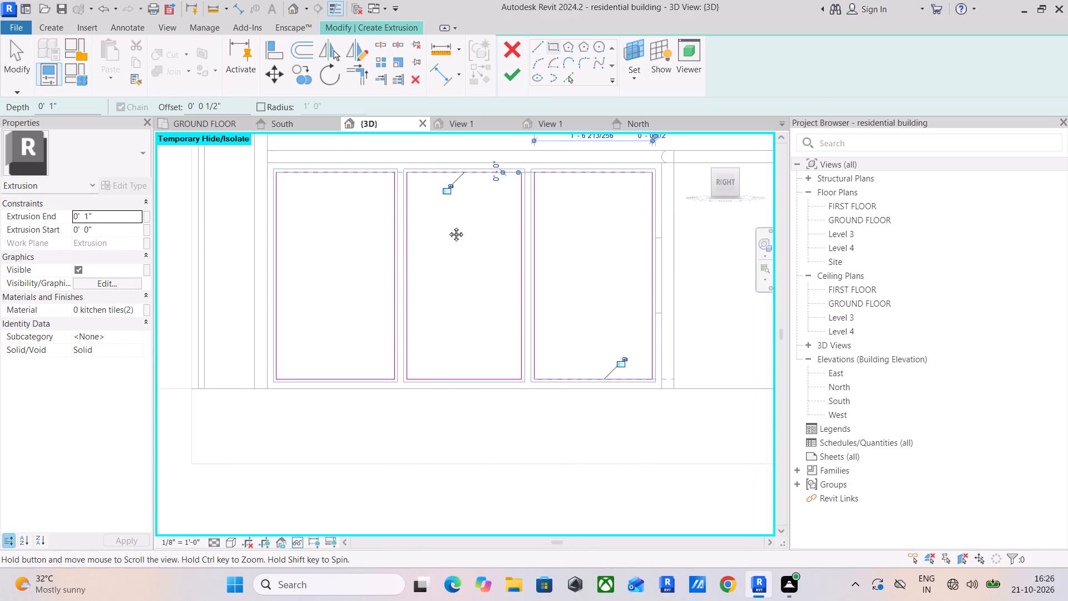
middle_click_drag(448, 226, 433, 256)
Set the extrusion end to -2 inches and finish the extrusion for the three door panels.
left_click(120, 213)
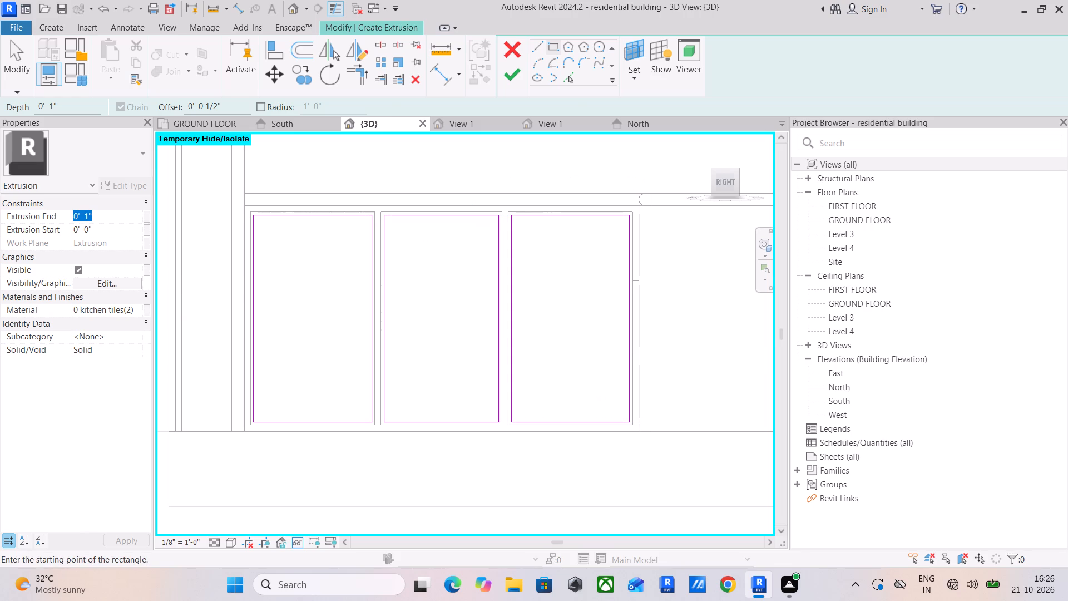
type("-2\"")
key("Return")
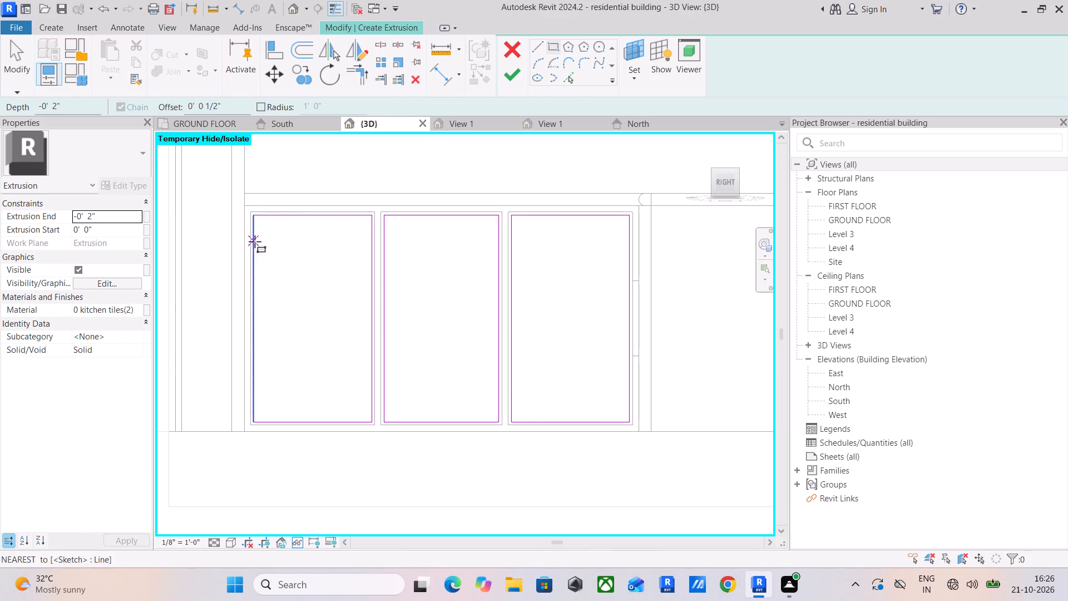
left_click(521, 73)
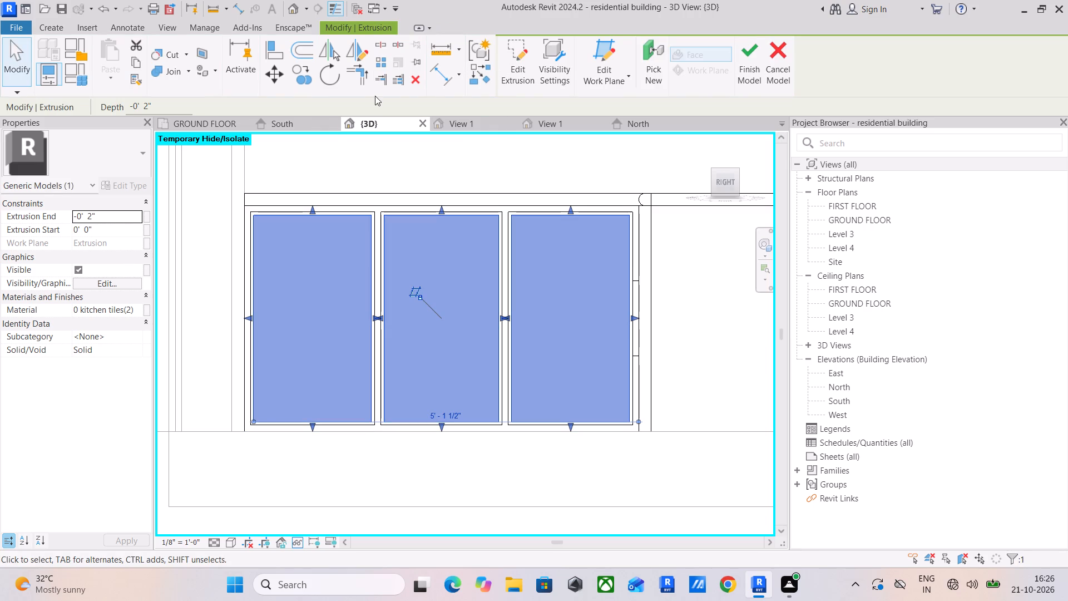
Start another extrusion, picking the face of the middle door panel as its work plane.
left_click(52, 25)
left_click(101, 45)
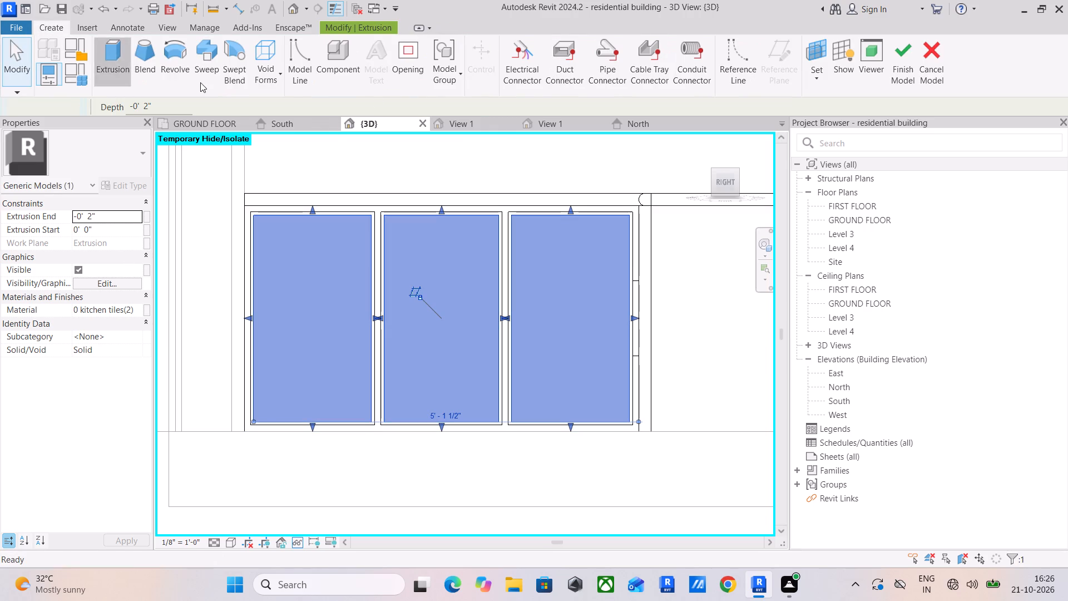
left_click(637, 75)
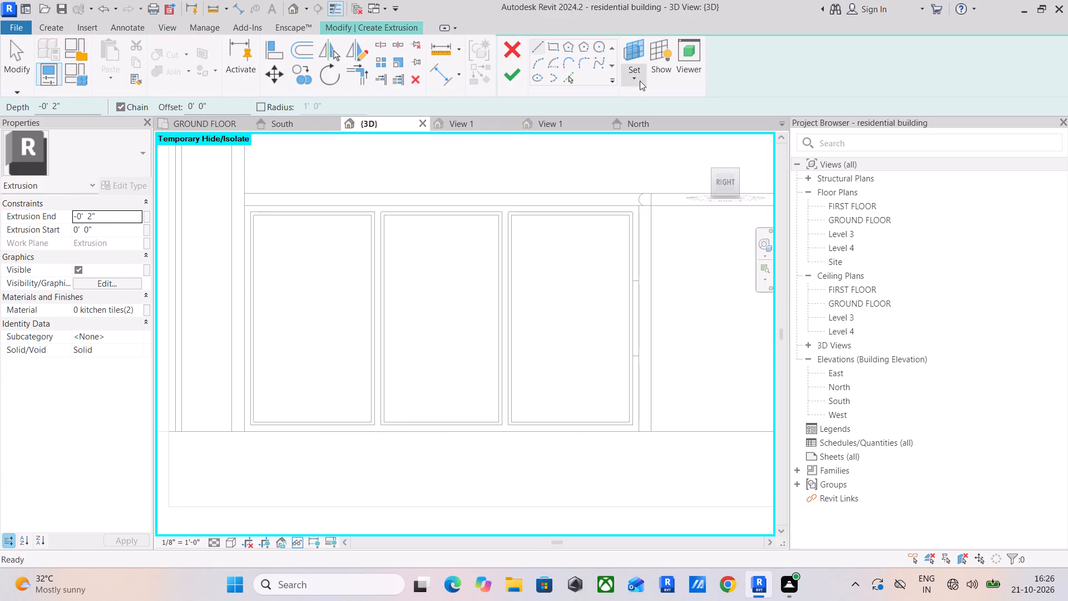
left_click_drag(658, 130, 654, 137)
left_click(494, 233)
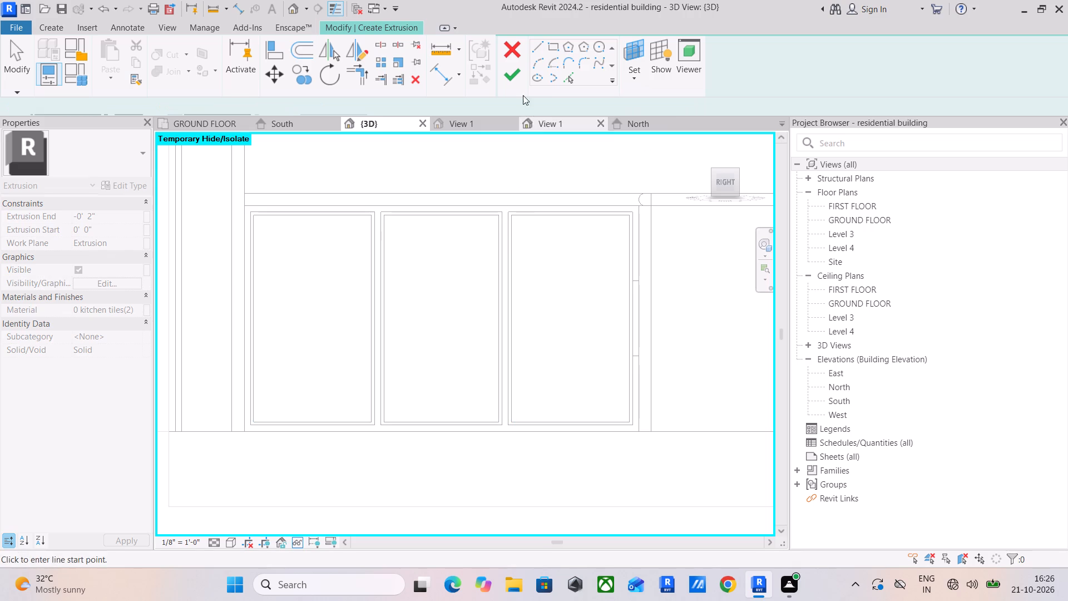
Sketch a narrow vertical handle rectangle about 1 inch wide on the first door panel and set its height to 1 foot.
left_click(551, 48)
scroll(338, 270, "up", 2)
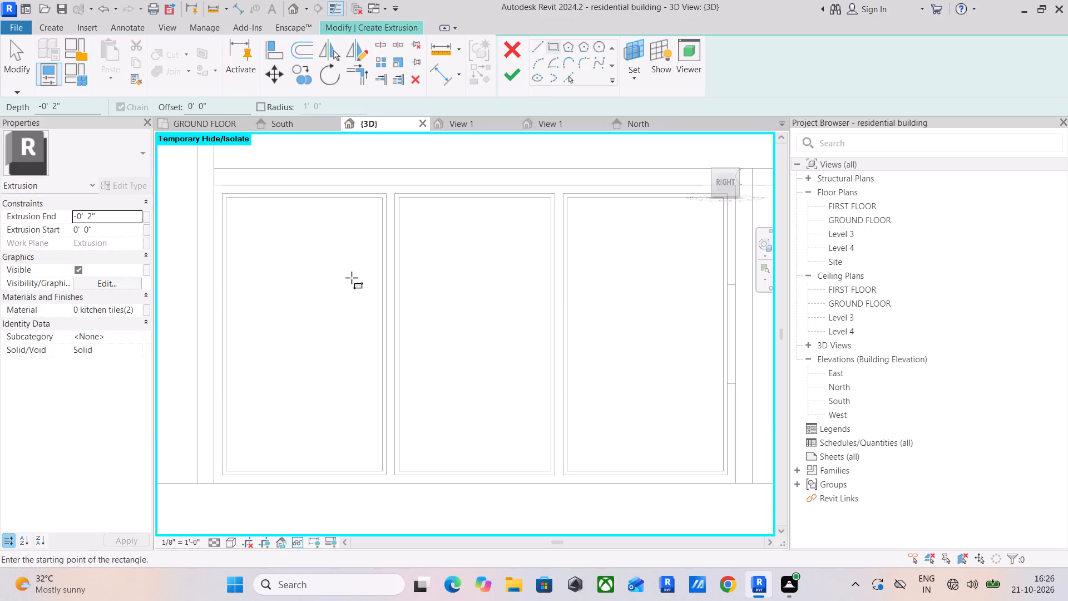
left_click(355, 277)
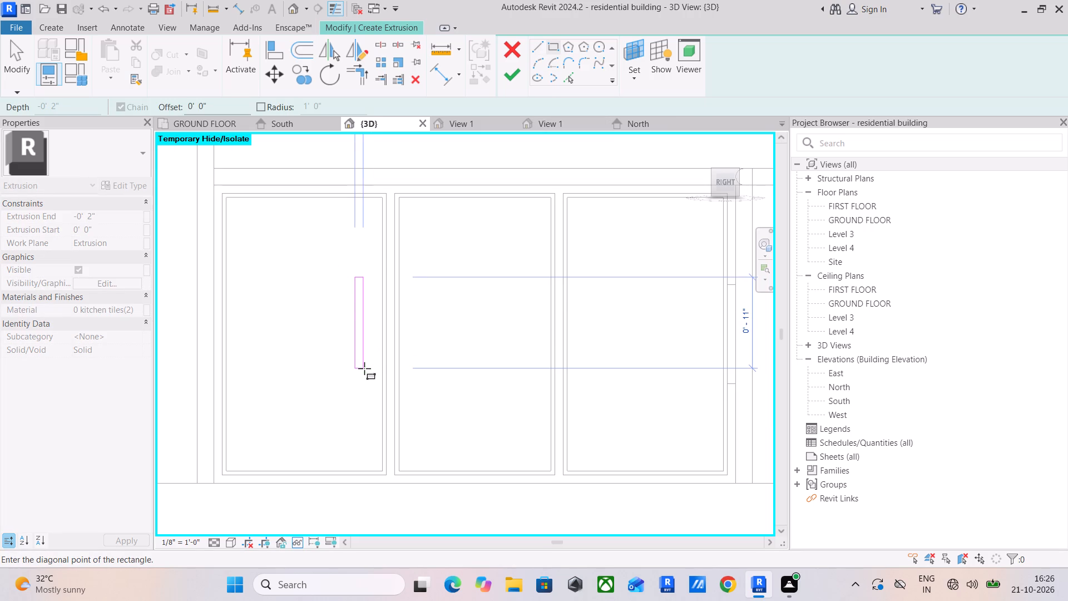
left_click(364, 368)
left_click(319, 331)
type("1'")
key("Return")
Move the whole handle rectangle against the first panel's edge nearest the middle door and slightly lower.
scroll(336, 186, "up", 5)
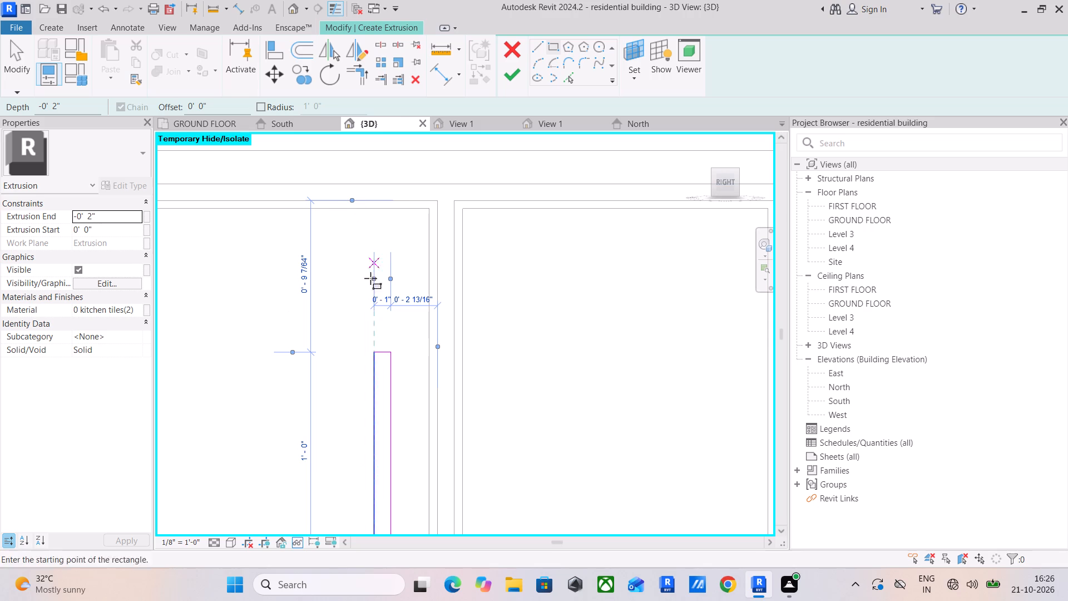
middle_click_drag(377, 310, 375, 213)
key("Escape")
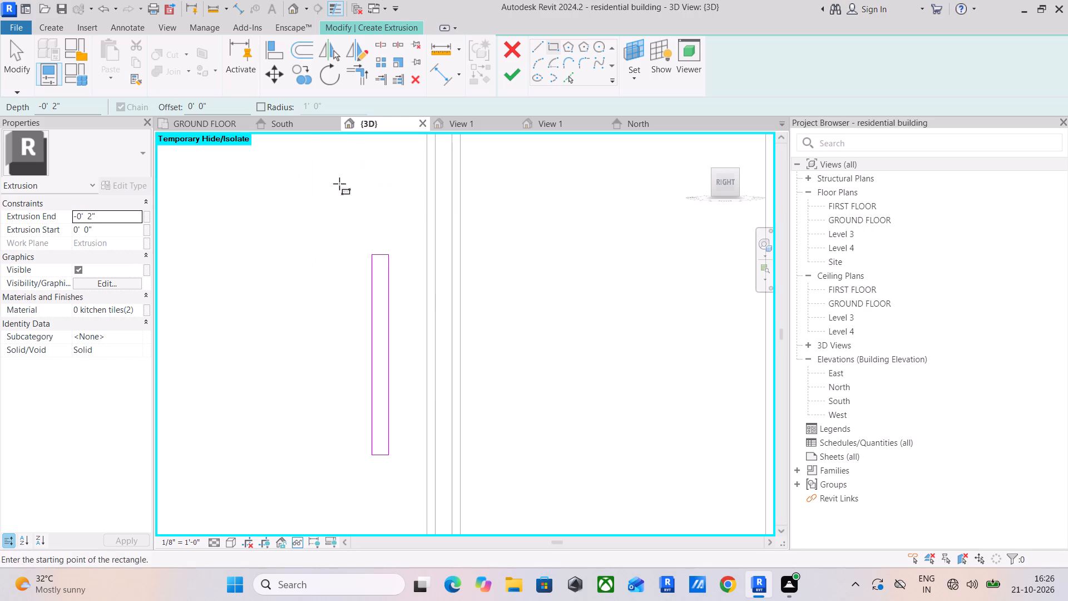
left_click_drag(340, 231, 370, 306)
key("Escape")
key("Escape")
key("Escape")
left_click_drag(345, 215, 397, 422)
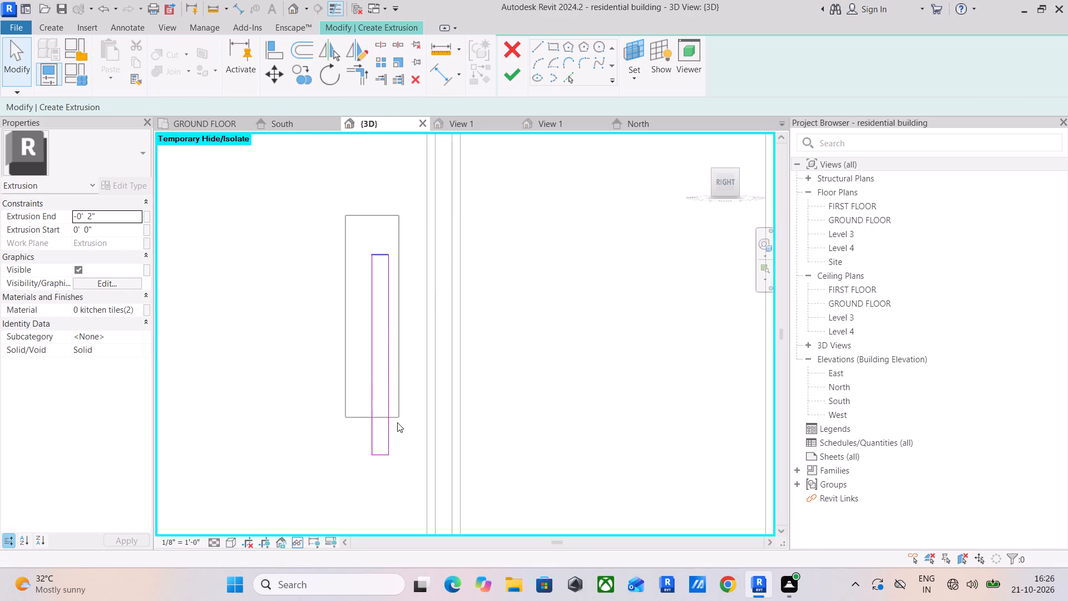
left_click_drag(397, 422, 404, 477)
left_click(279, 73)
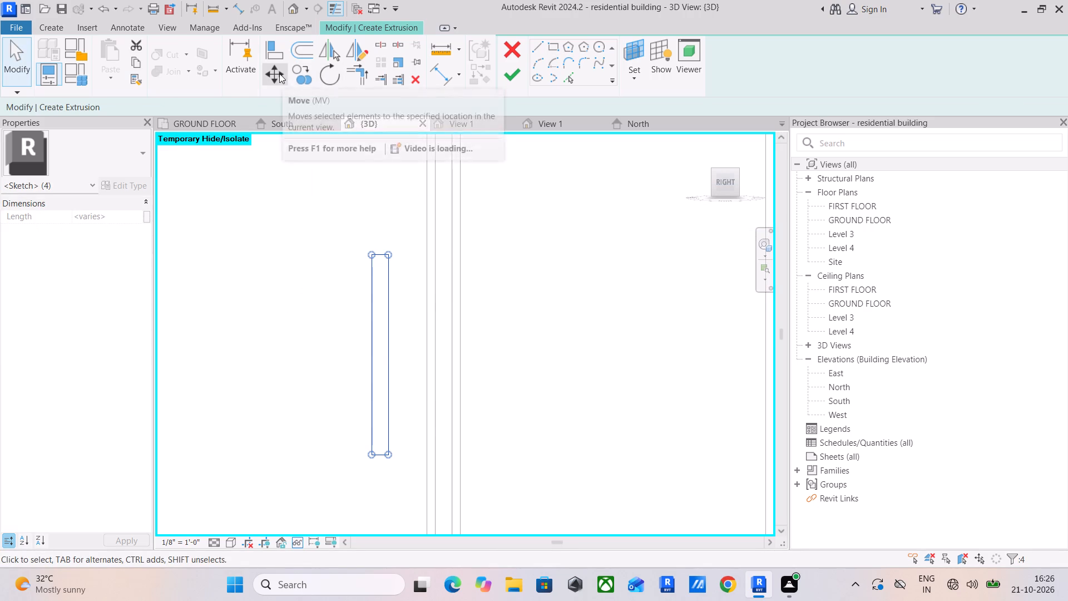
left_click(389, 352)
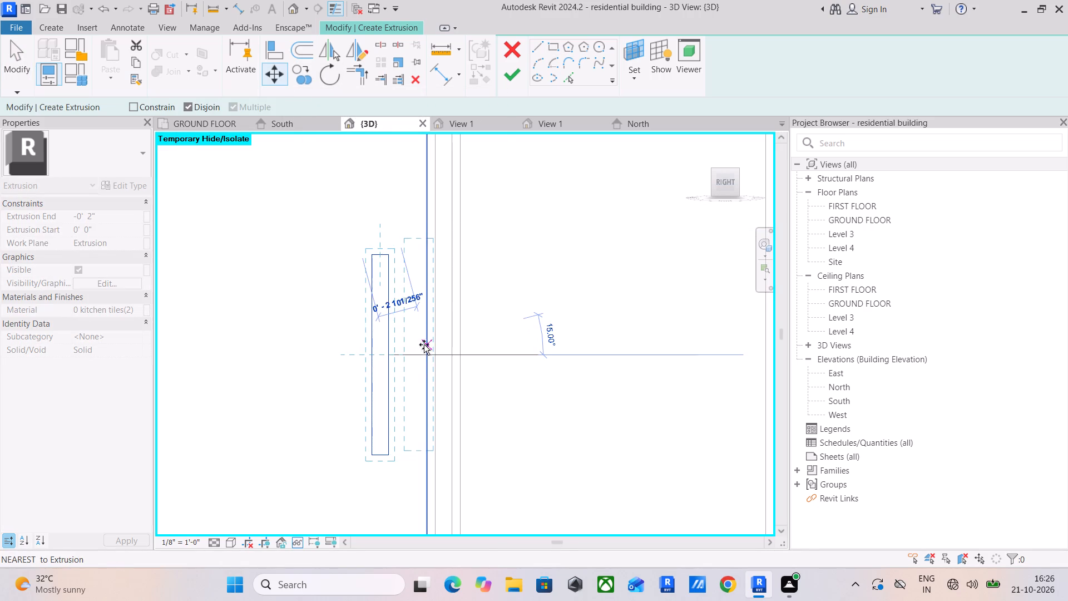
left_click(426, 385)
Move the handle rectangle back from the panel's edge by about its own width.
scroll(418, 370, "down", 4)
middle_click_drag(414, 361, 427, 253)
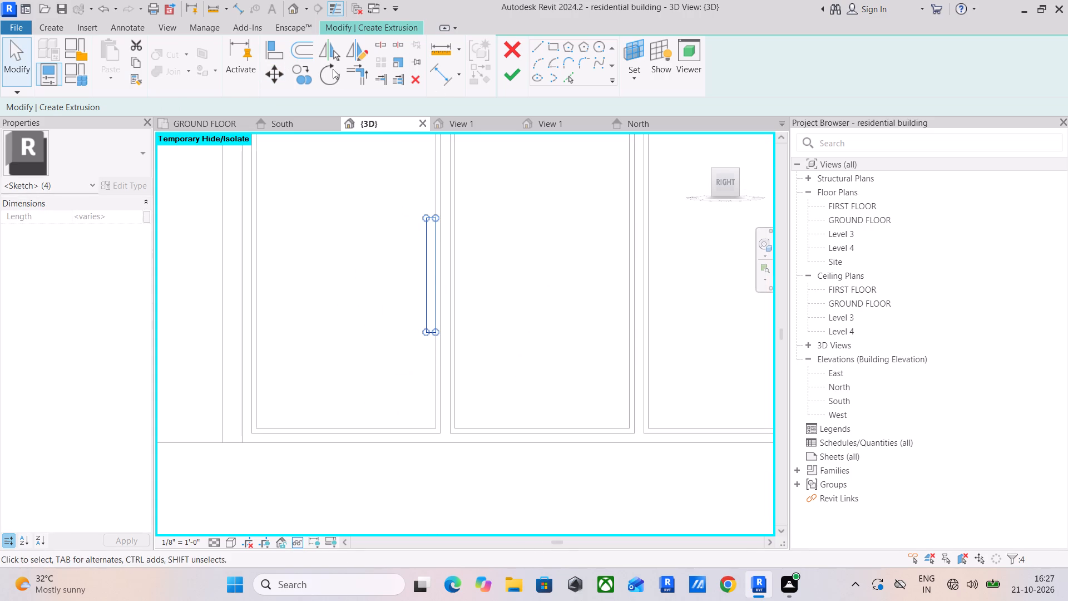
left_click(274, 71)
scroll(437, 258, "up", 4)
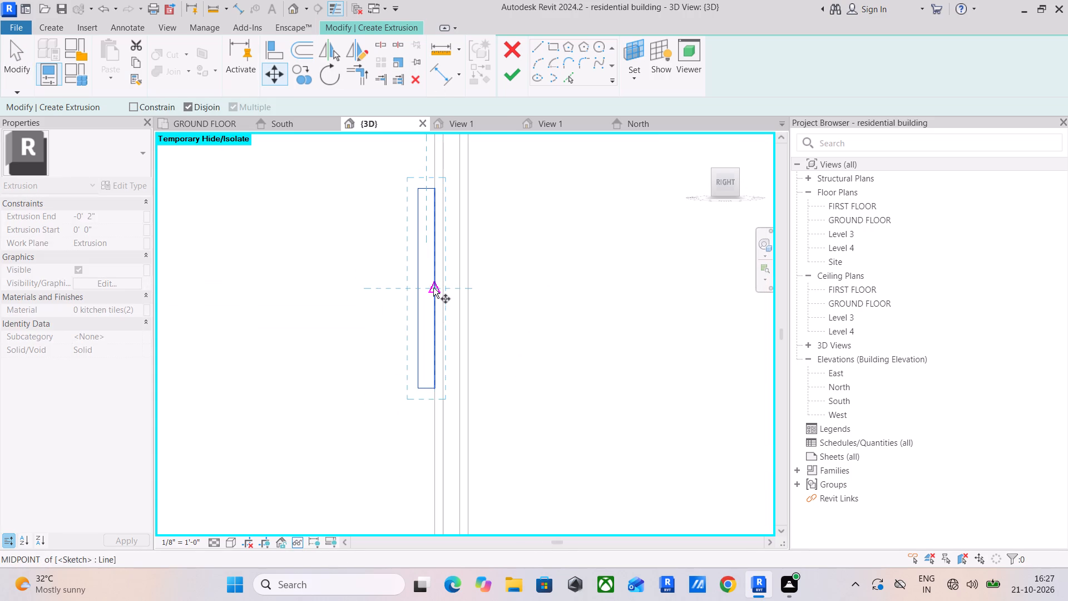
left_click(433, 285)
left_click(414, 285)
Mirror a copy of the handle rectangle onto the middle door about a vertical axis midway between the first two doors.
scroll(462, 284, "down", 8)
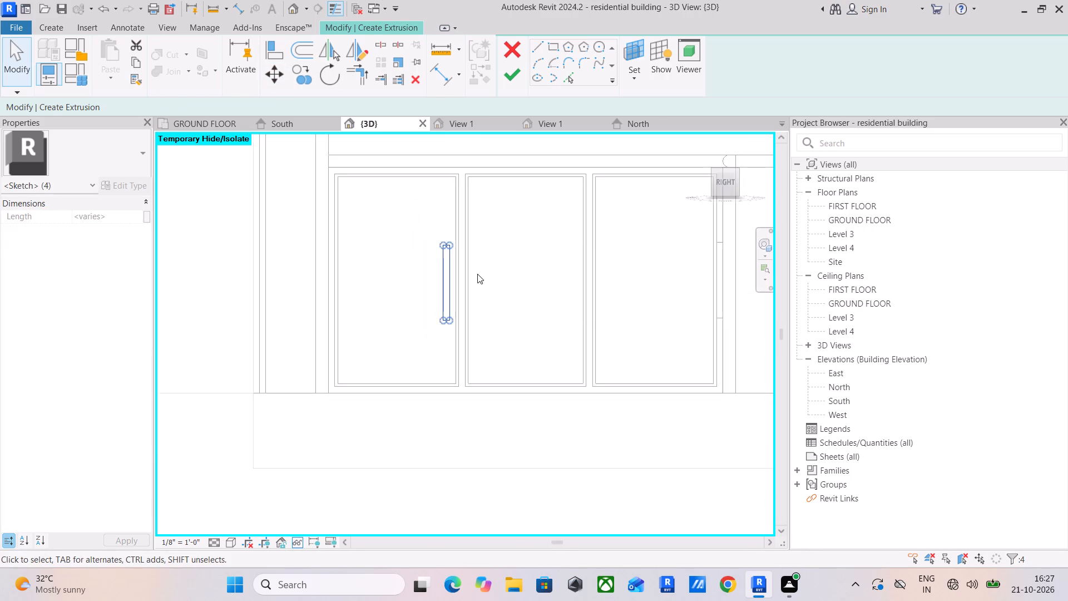
middle_click_drag(477, 274, 393, 306)
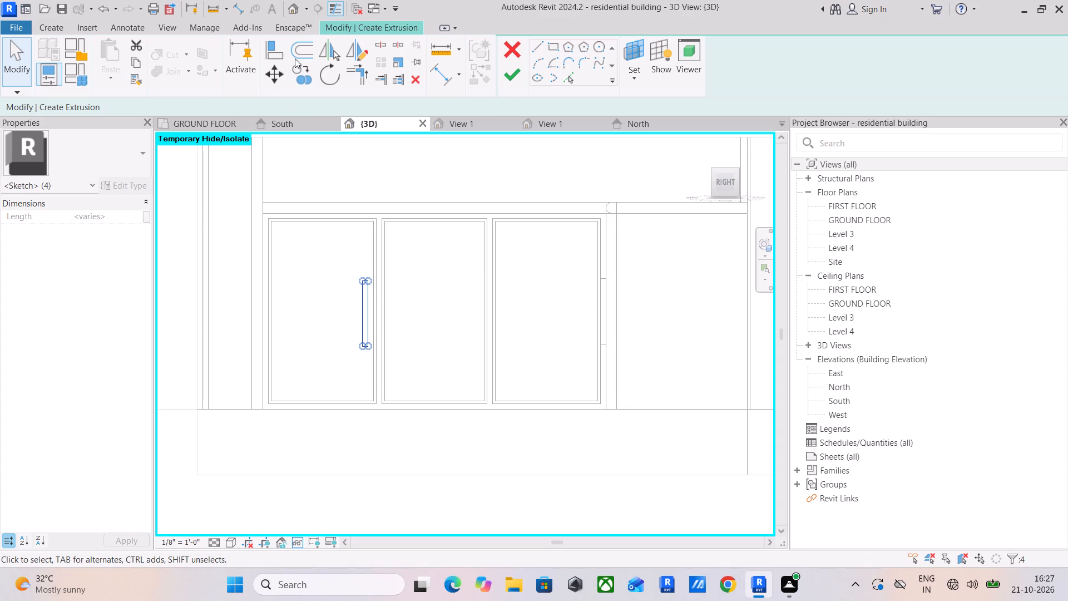
left_click(353, 50)
scroll(368, 195, "up", 8)
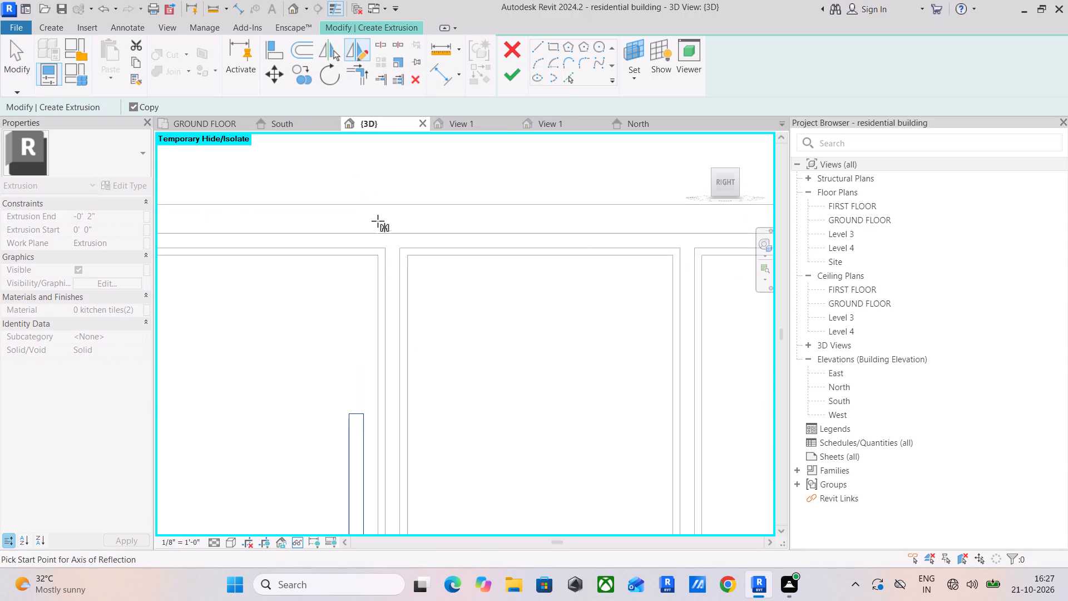
scroll(378, 221, "up", 2)
left_click(402, 263)
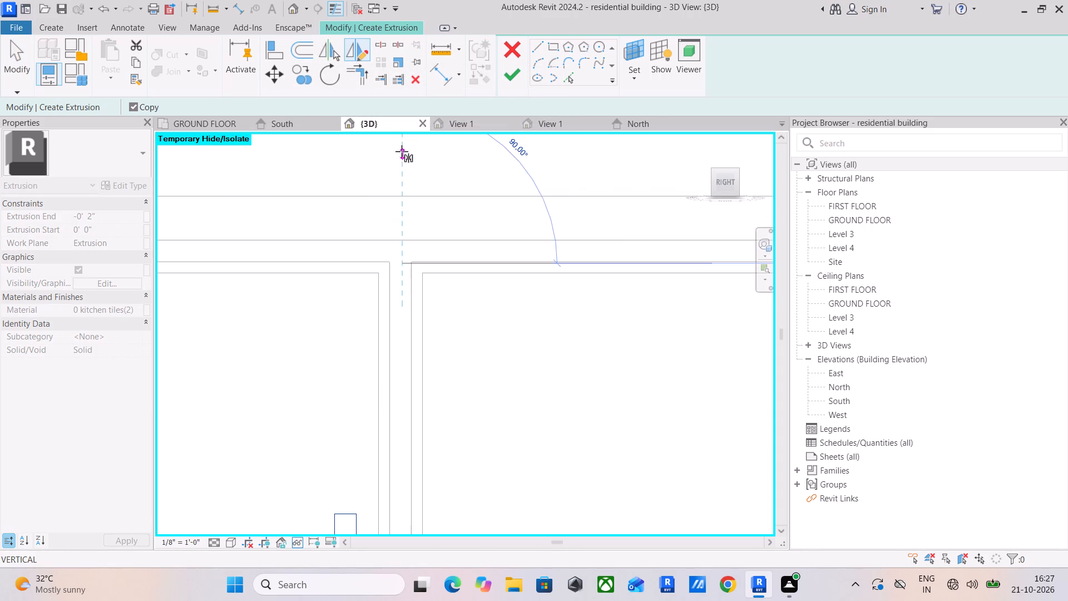
left_click(402, 149)
scroll(402, 188, "down", 4)
middle_click_drag(428, 230, 343, 156)
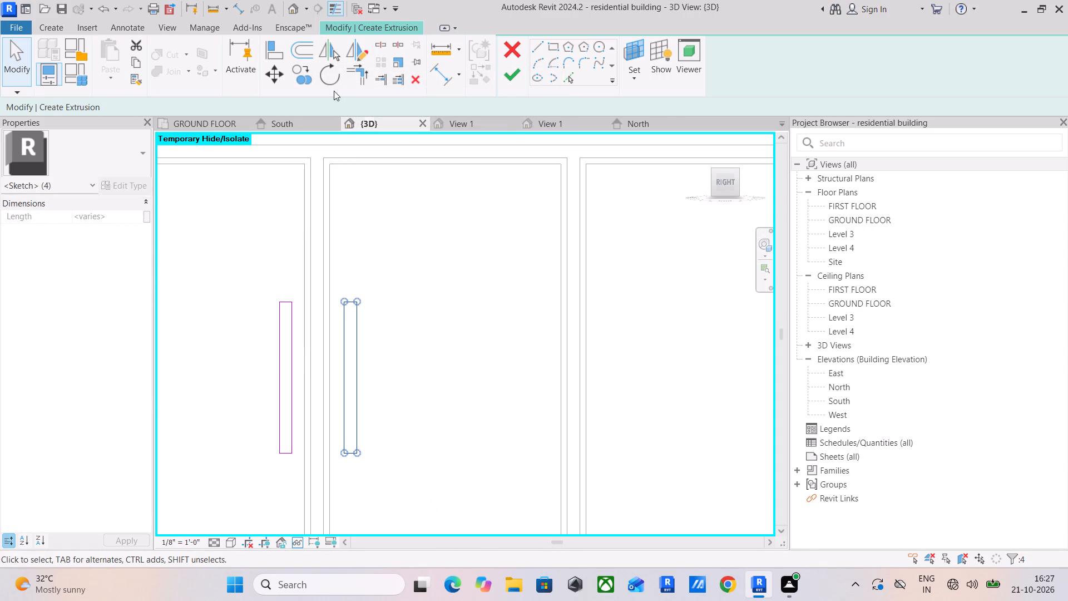
Copy the middle door's handle rectangle onto the third door, offset by the spacing between the two doors' matching top corners.
left_click(295, 74)
left_click(322, 158)
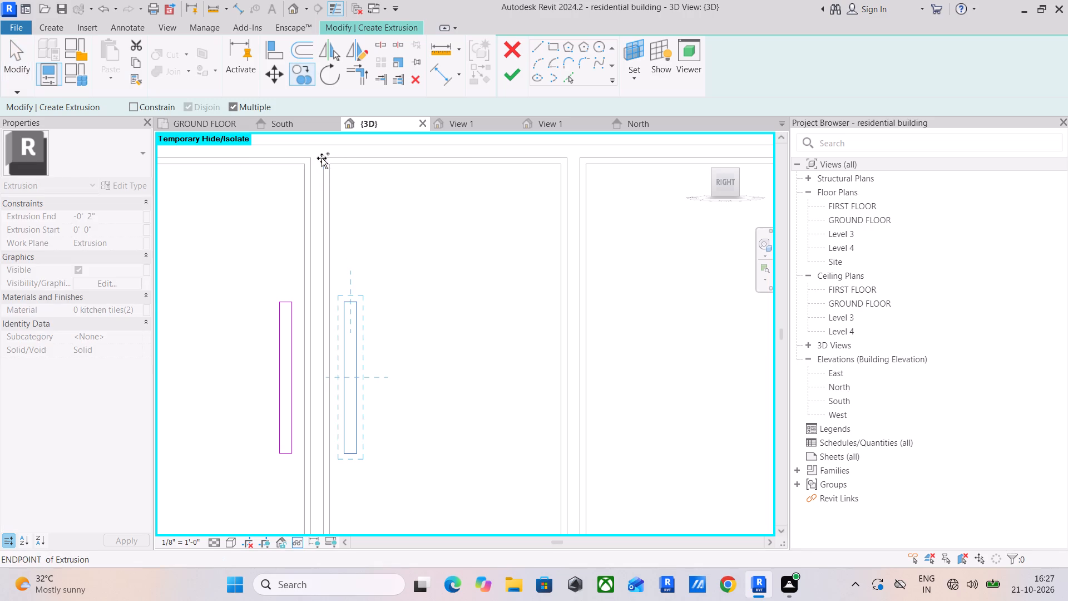
left_click(579, 158)
scroll(526, 193, "down", 2)
middle_click_drag(526, 193, 362, 184)
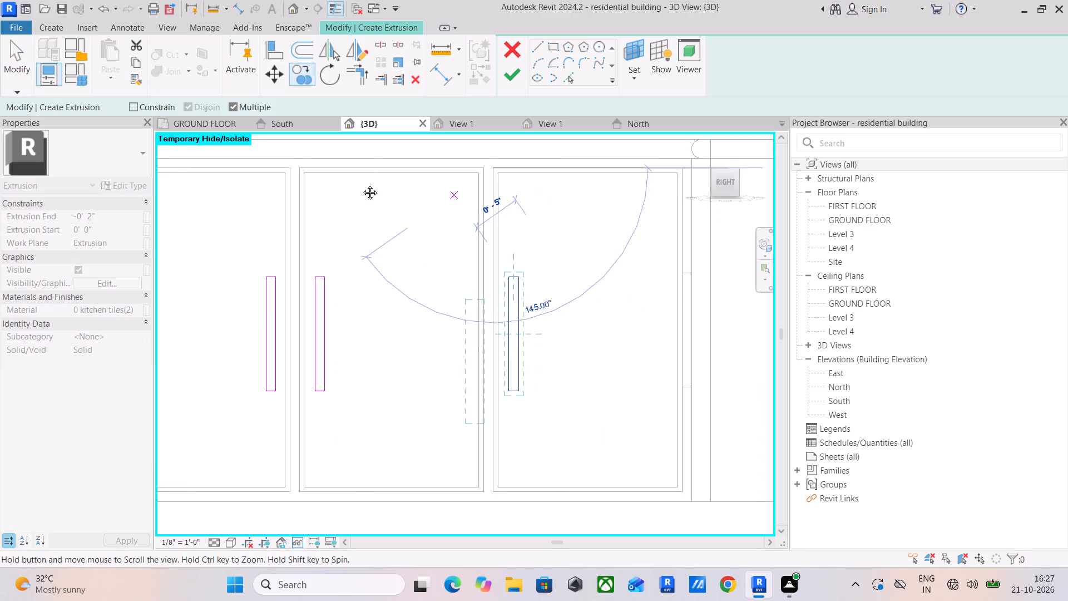
middle_click_drag(362, 184, 334, 179)
key("Escape")
key("Escape")
scroll(362, 231, "down", 2)
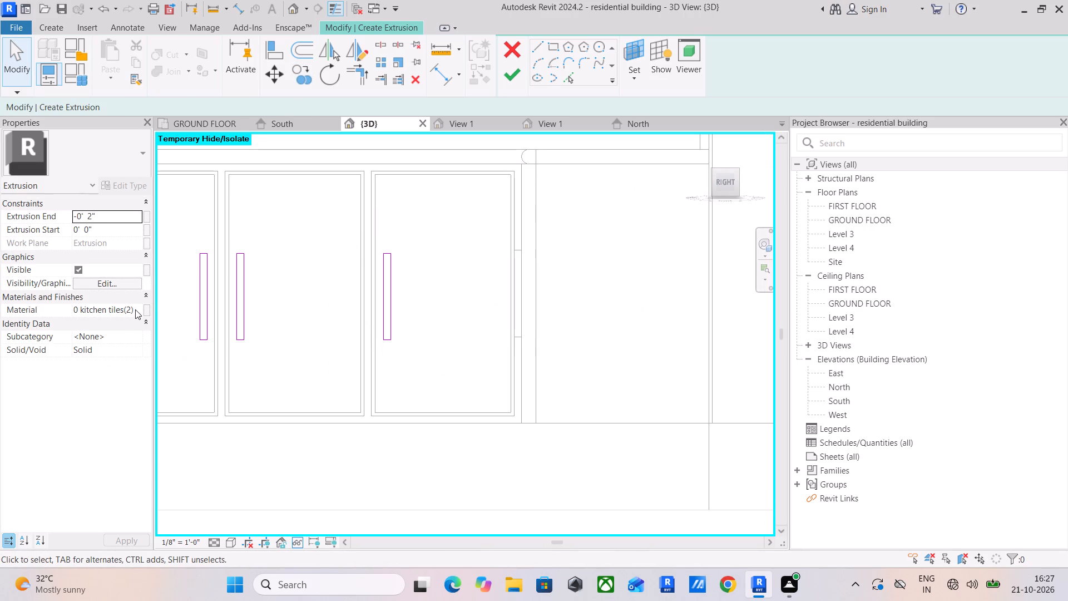
Assign the material 0 kitchen tiles(3) to the handle extrusion, then finish the sketch and the in-place model.
left_click(135, 309)
left_click(132, 294)
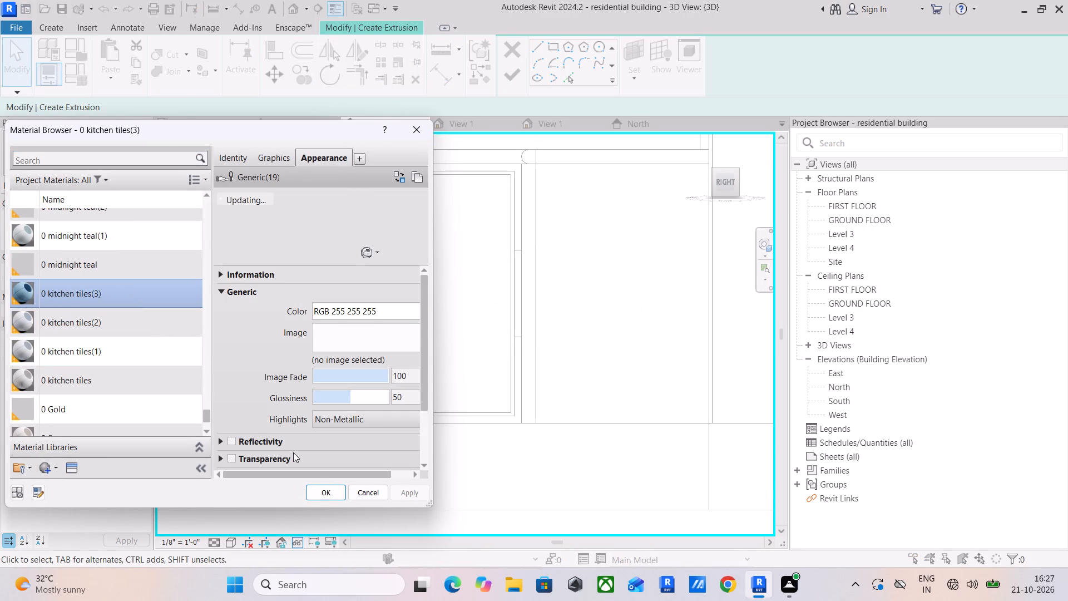
left_click(318, 487)
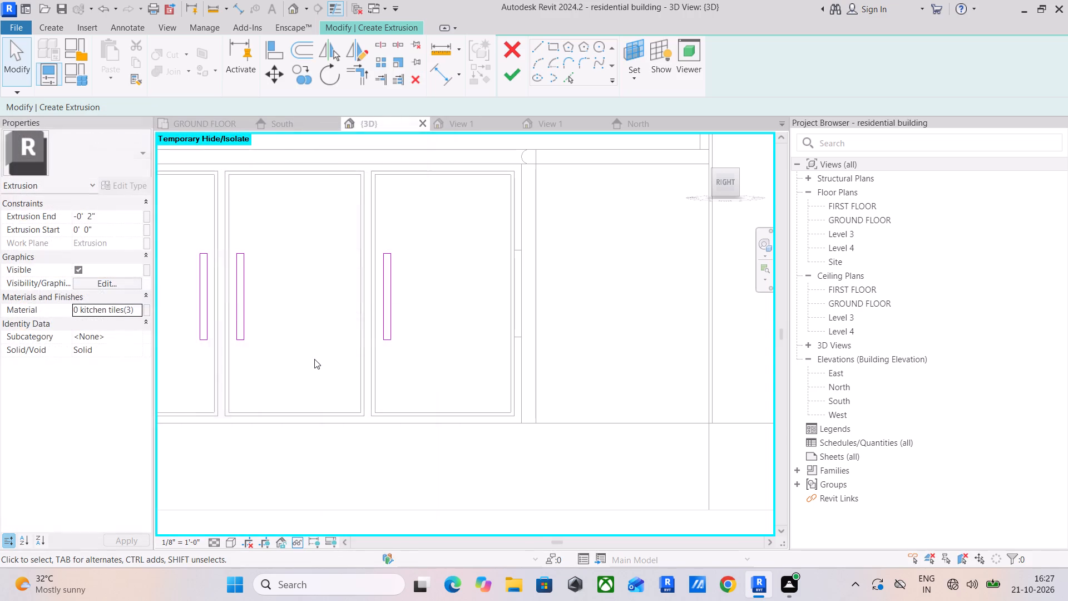
scroll(317, 347, "down", 4)
left_click(505, 71)
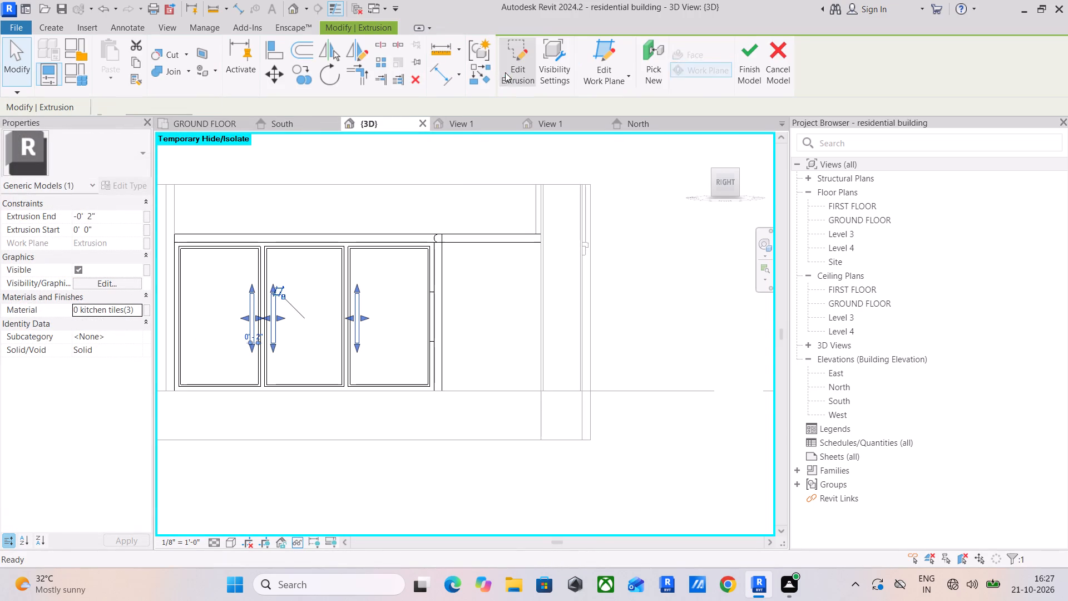
left_click(359, 198)
left_click(505, 64)
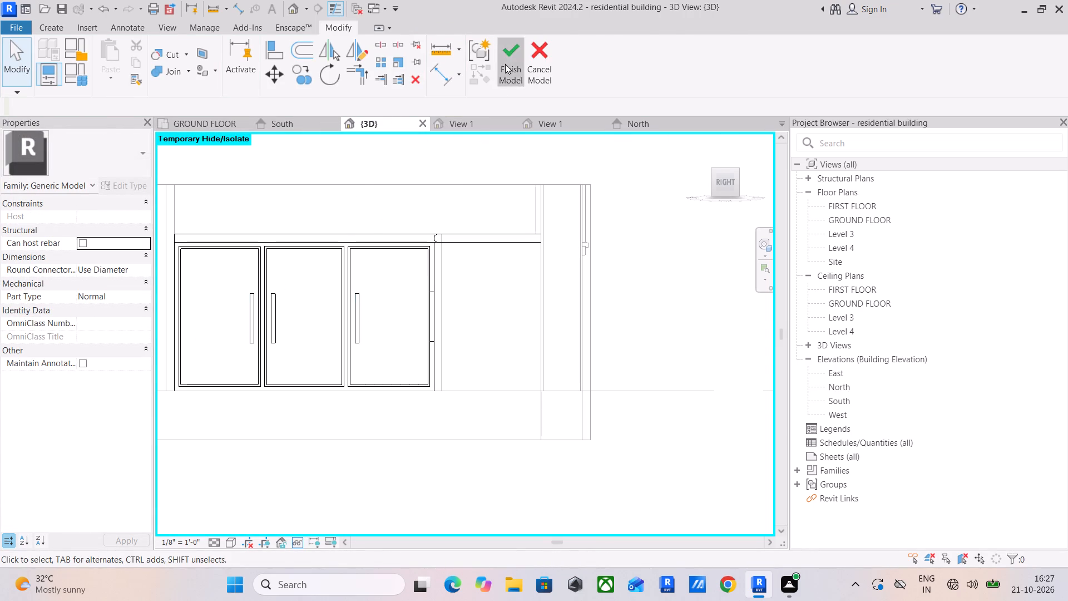
Switch the 3D view's visual style to Realistic.
left_click(230, 546)
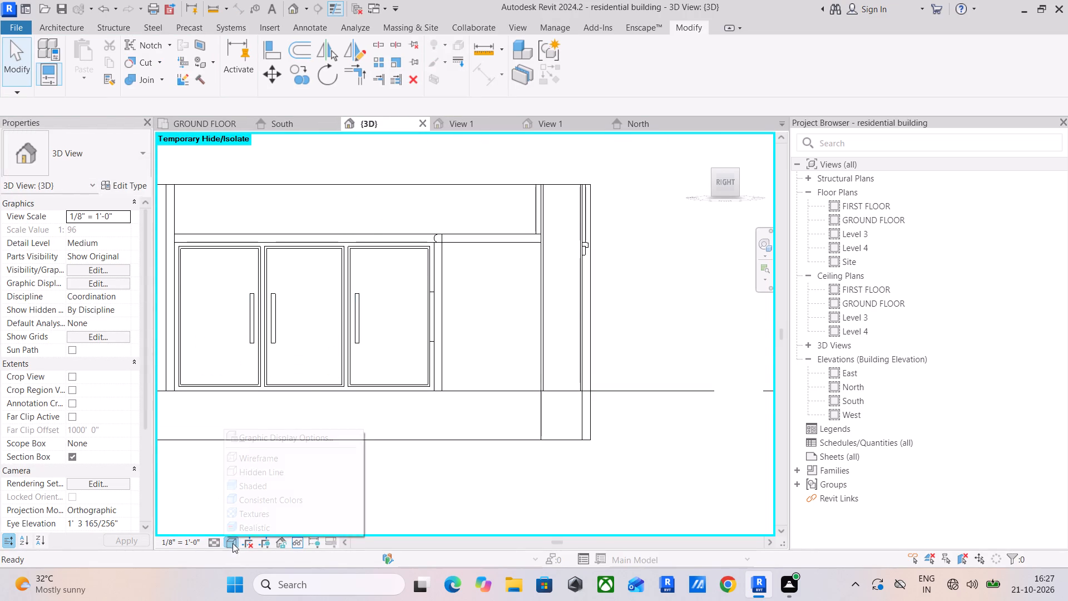
left_click(244, 530)
Edit the counter's in-place model to set the three door handles' extrusion end to 1 inch, and finish the model.
scroll(225, 417, "down", 2)
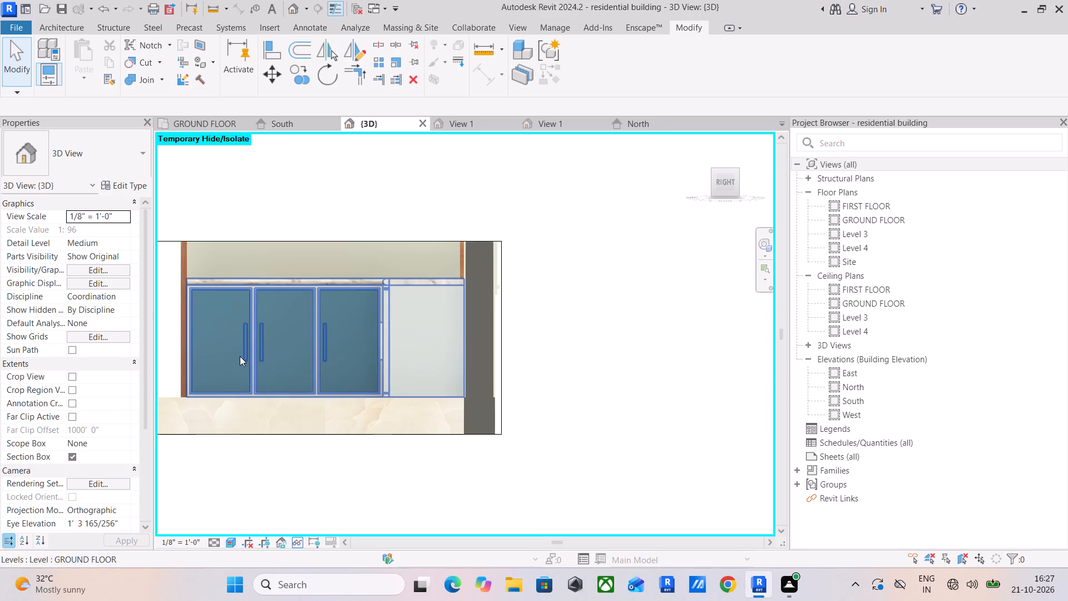
scroll(255, 334, "up", 3)
left_click(240, 341)
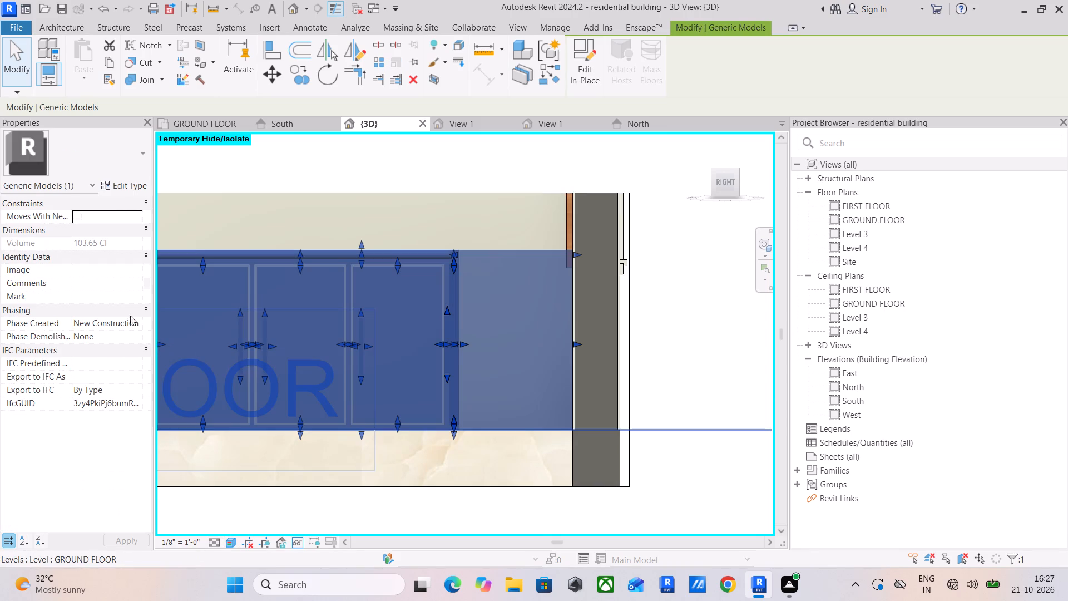
left_click(585, 64)
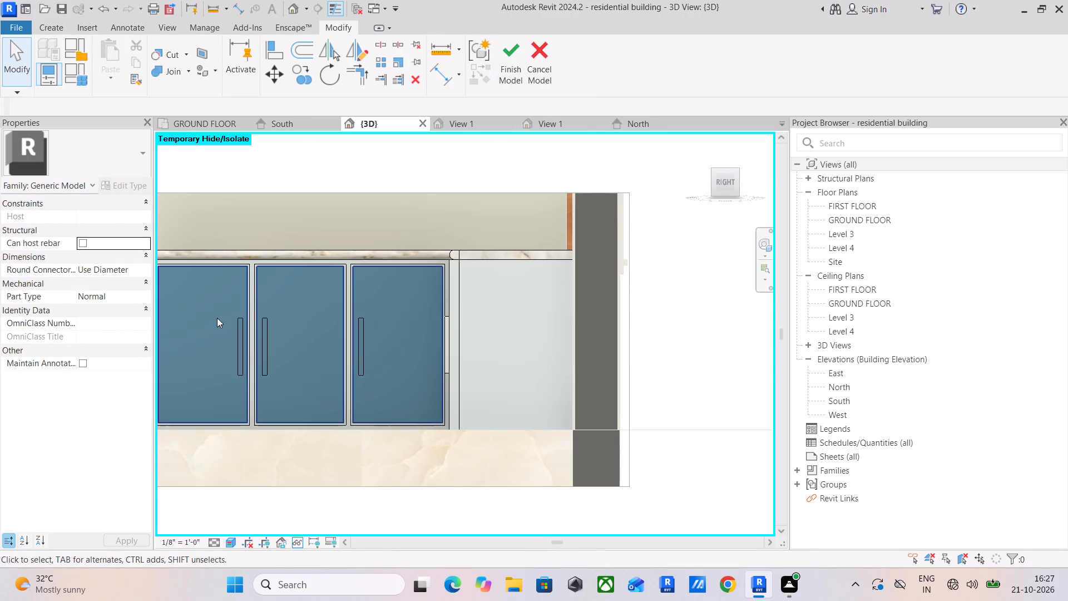
left_click(241, 343)
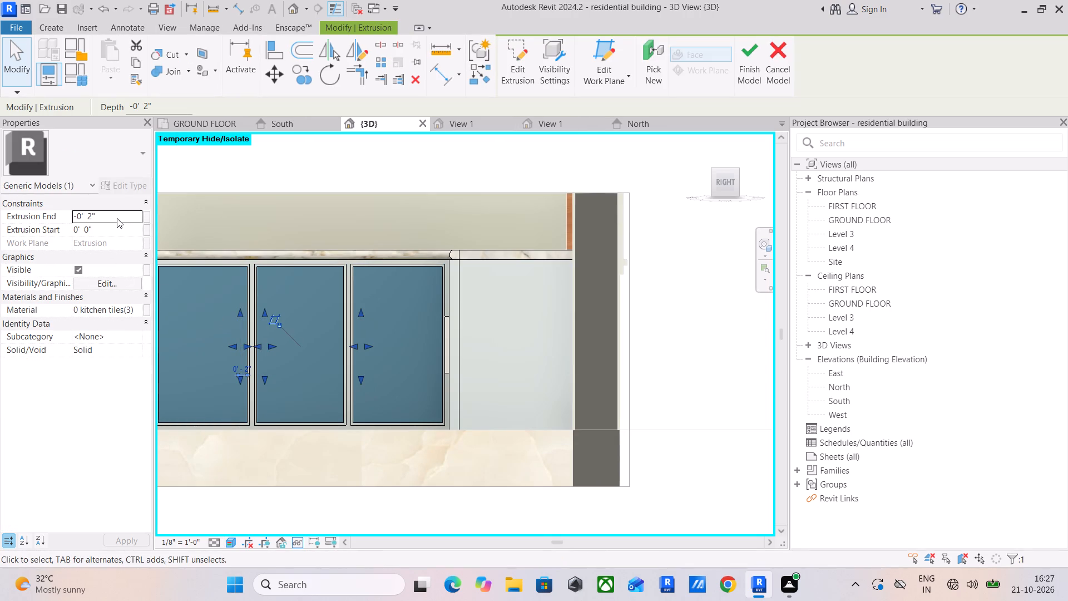
left_click(117, 218)
type("1\"")
key("Return")
left_click(334, 220)
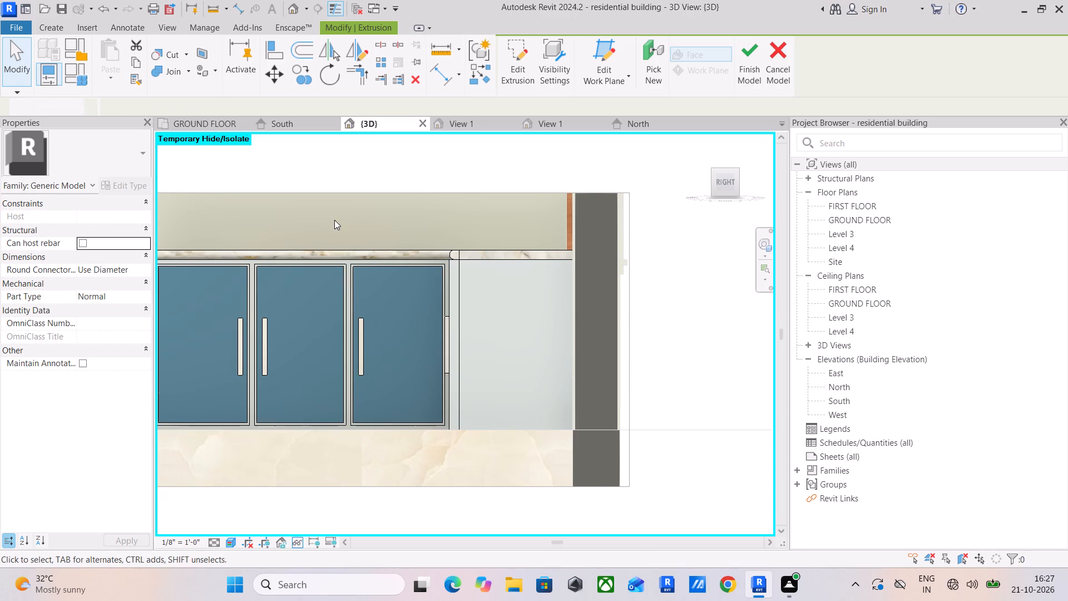
left_click(509, 56)
scroll(353, 279, "down", 4)
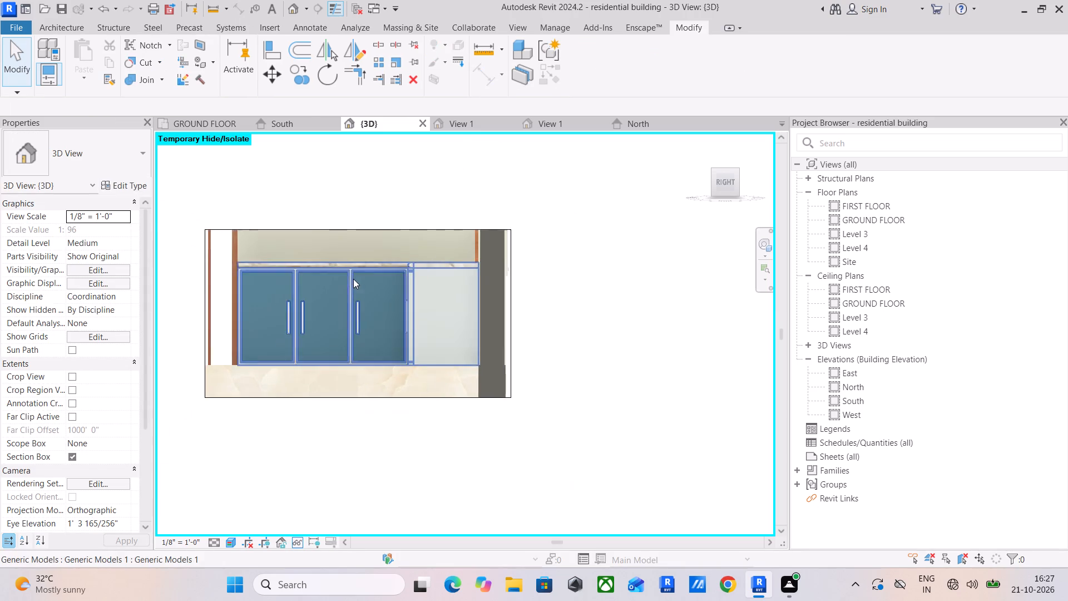
middle_click_drag(346, 308, 442, 344, "shift")
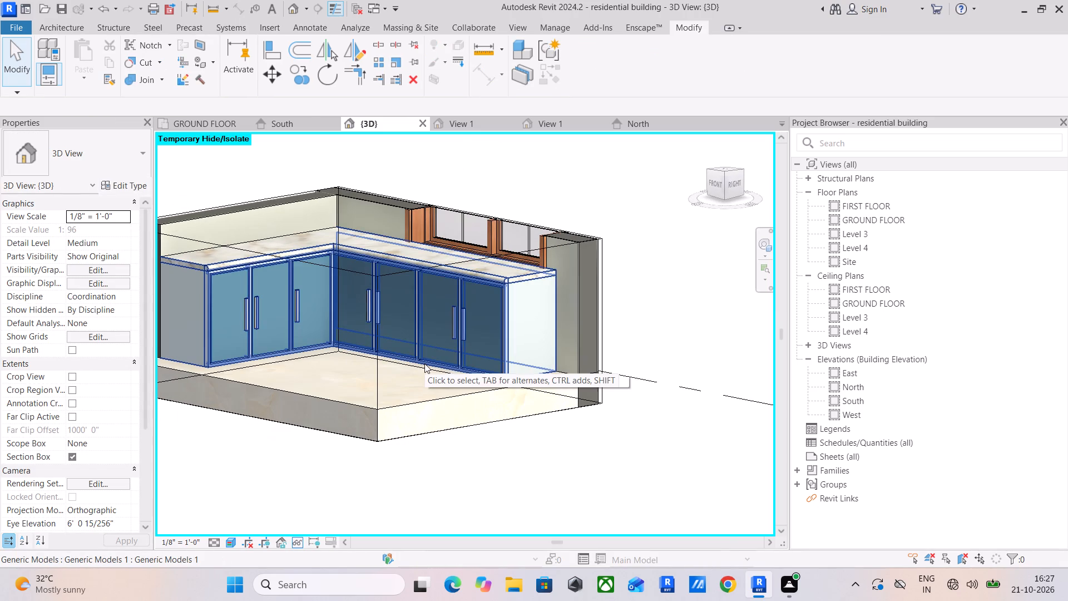